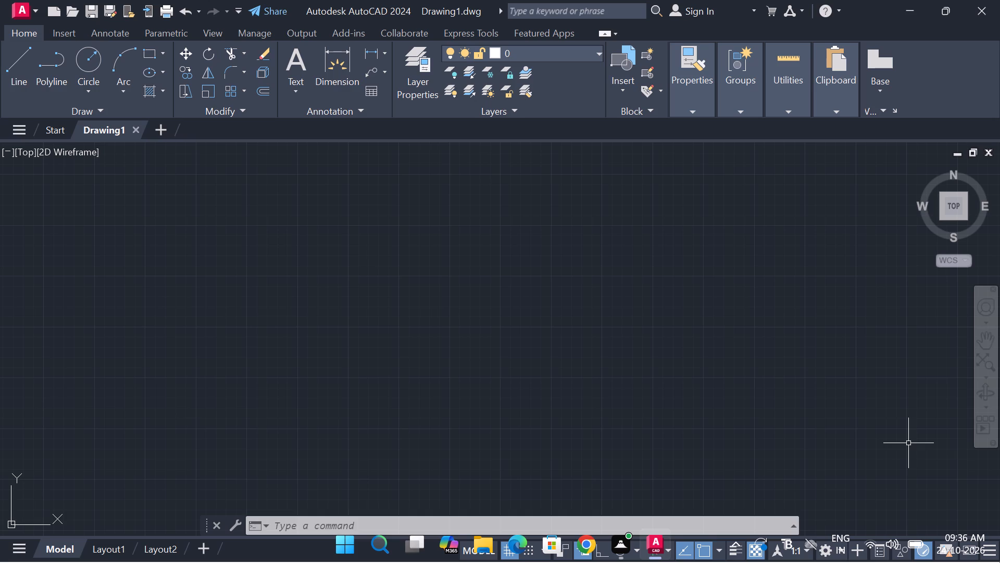
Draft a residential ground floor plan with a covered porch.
Configure the drawing units to Engineering length with 0'-0" precision and an insertion scale in inches.
text(un)
key(space)
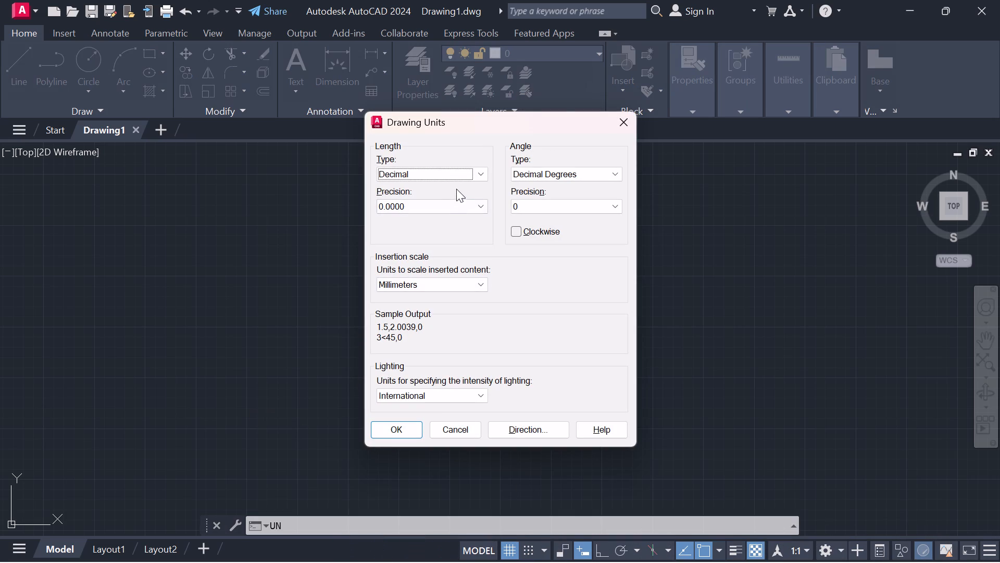
click(479, 174)
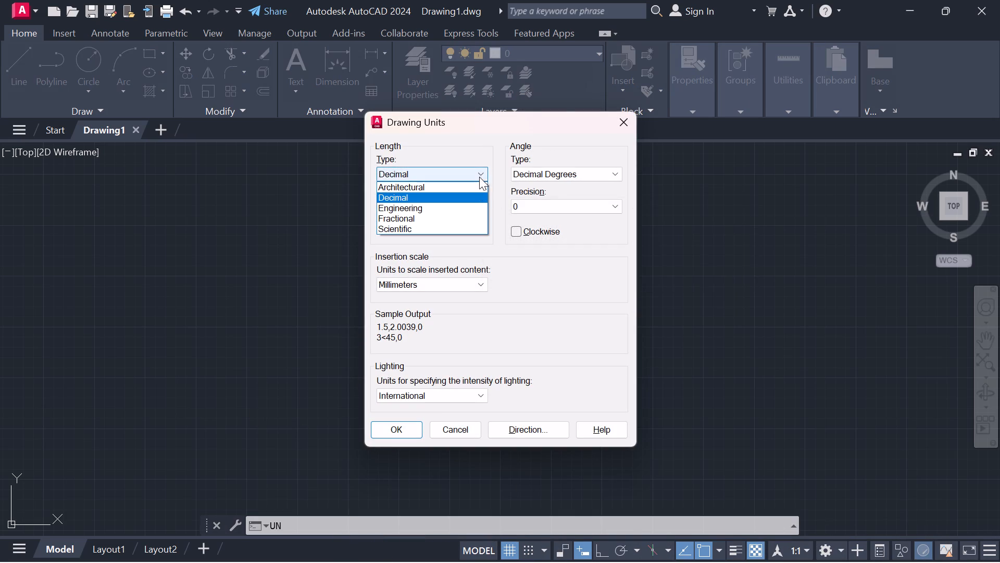
click(451, 210)
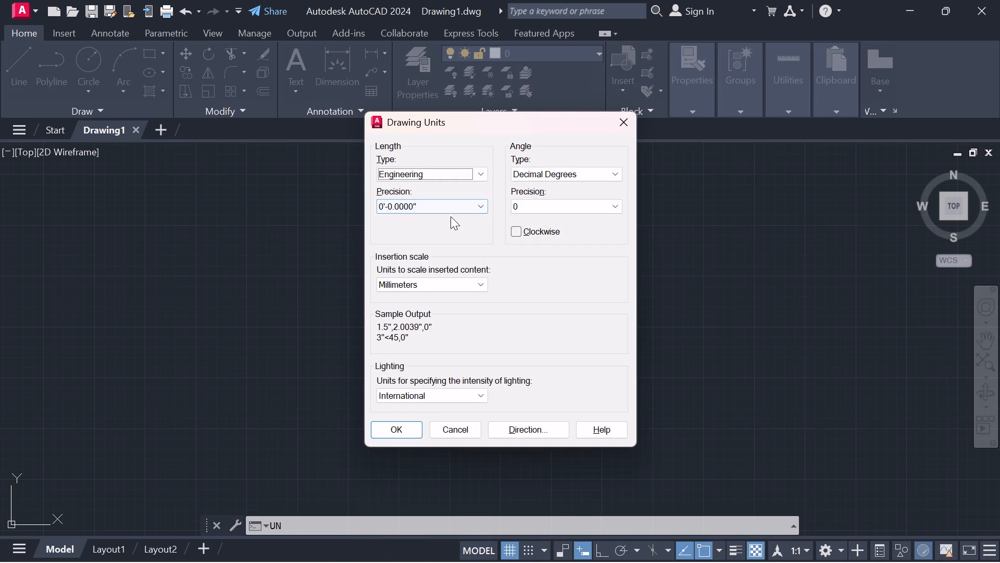
click(453, 210)
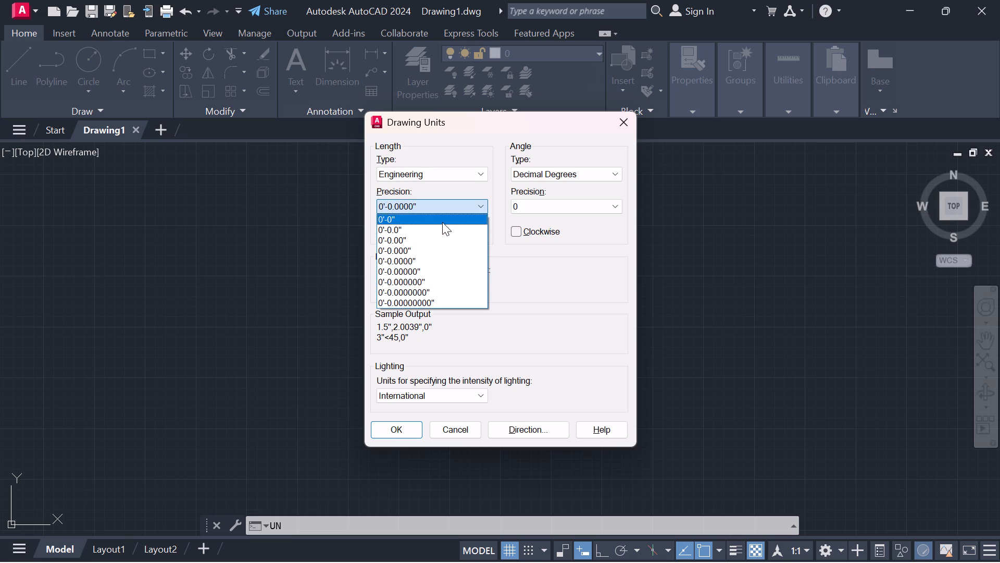
click(442, 222)
click(423, 286)
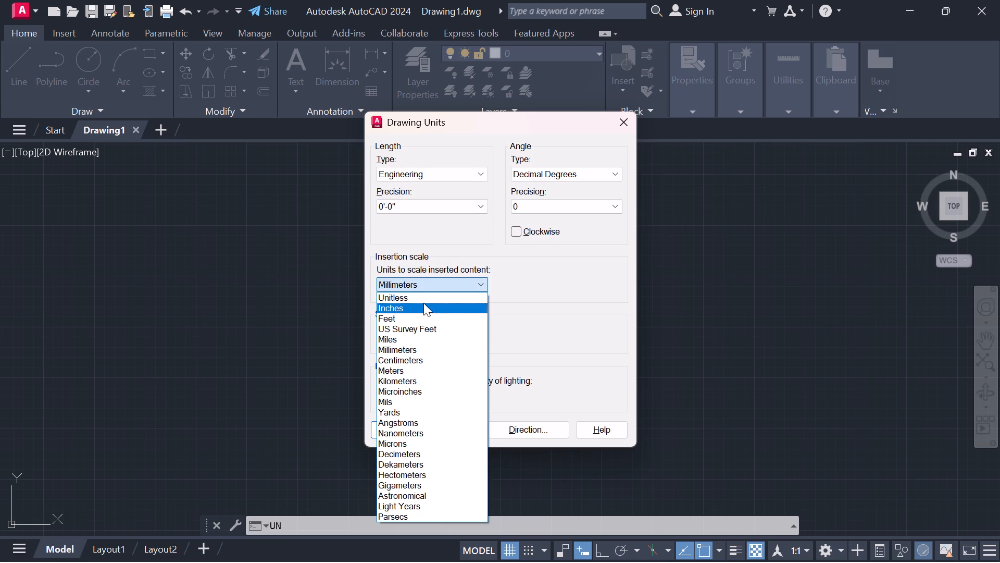
click(423, 303)
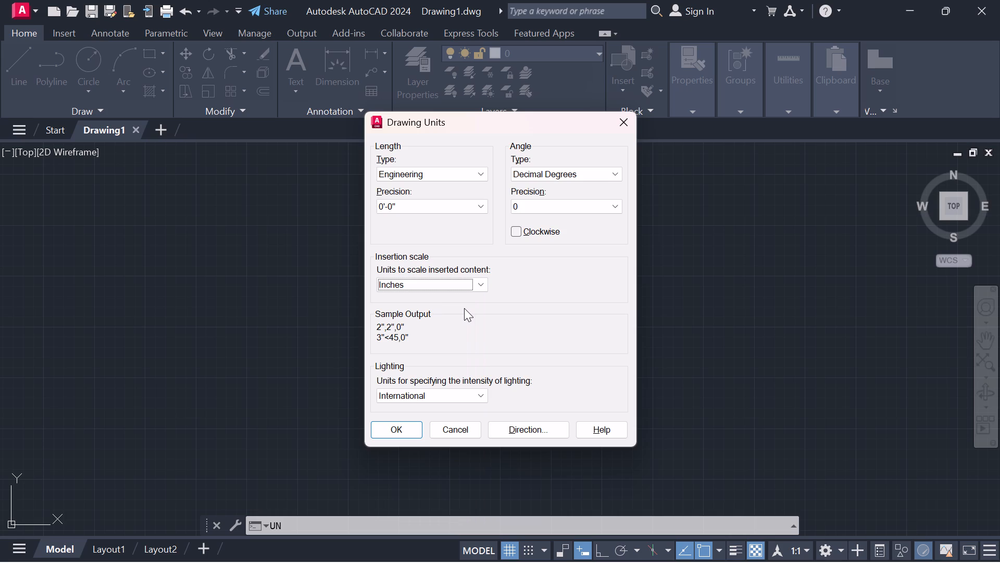
click(393, 433)
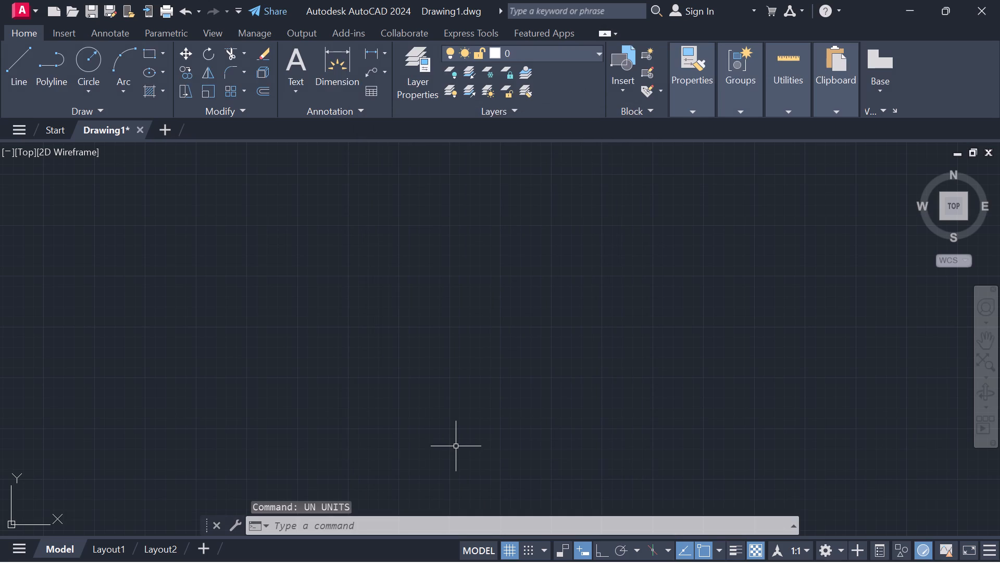
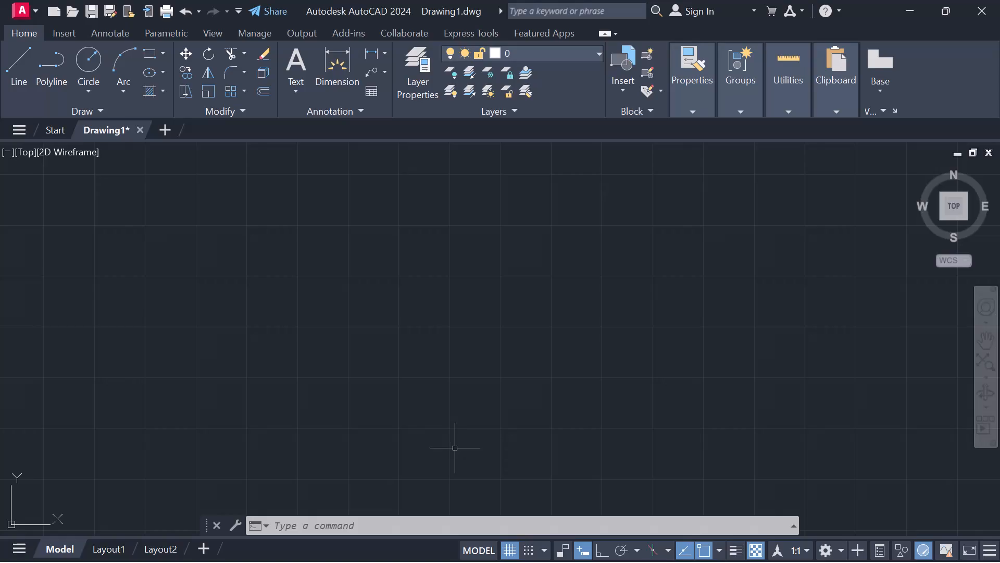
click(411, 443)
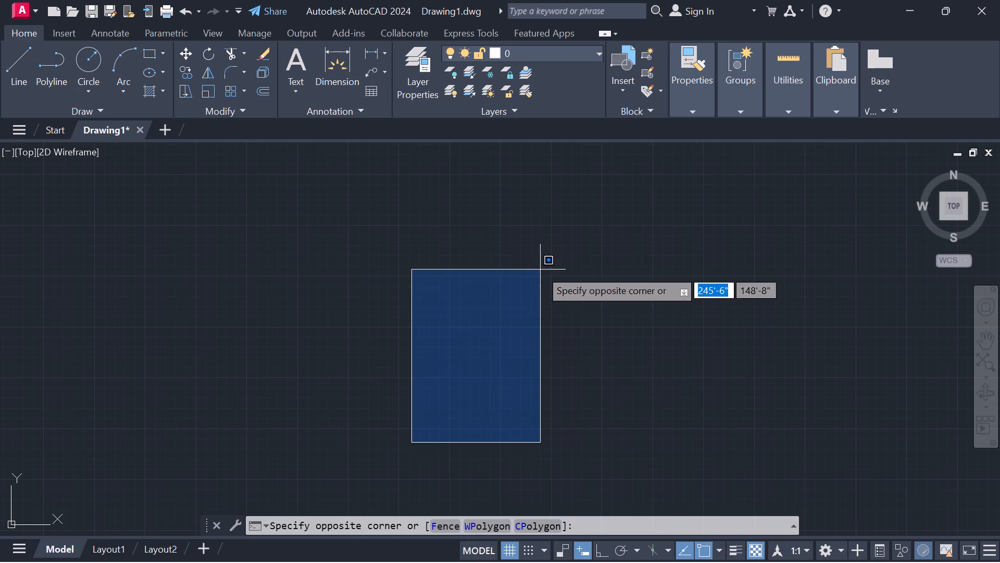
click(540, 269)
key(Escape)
Start a polyline in the empty drawing area with Ortho on and draw a 25' horizontal bottom edge toward the east.
click(42, 56)
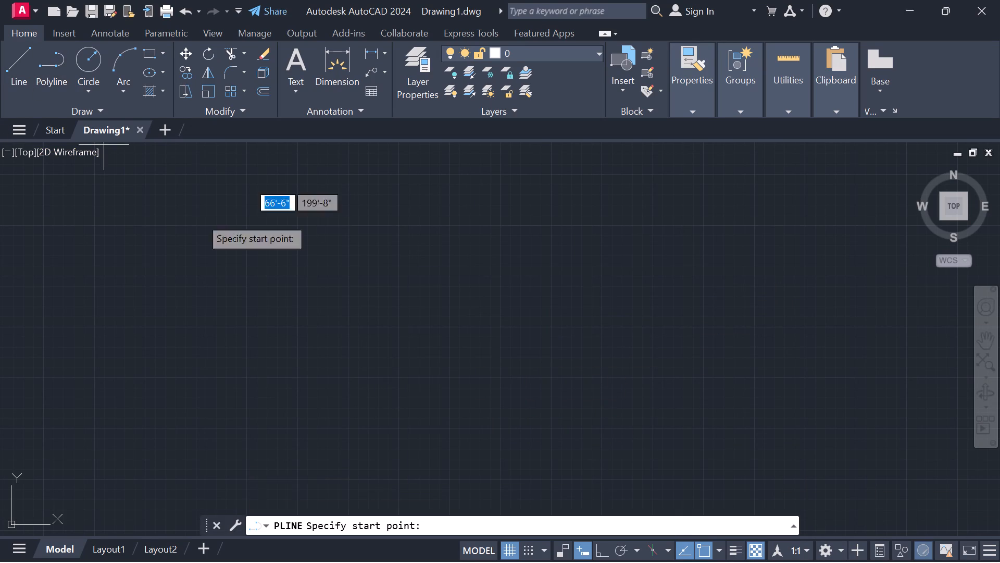
click(343, 417)
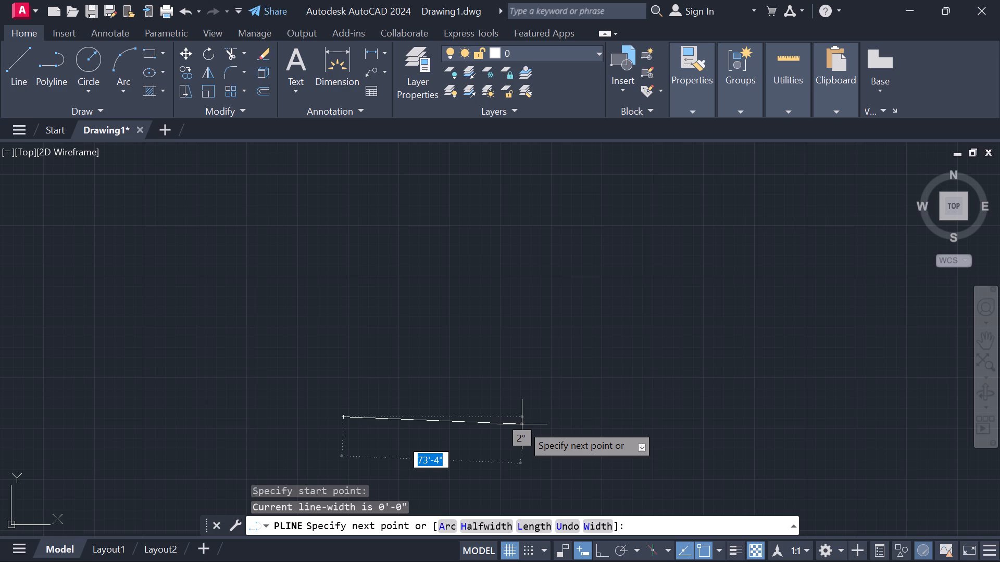
key(F8)
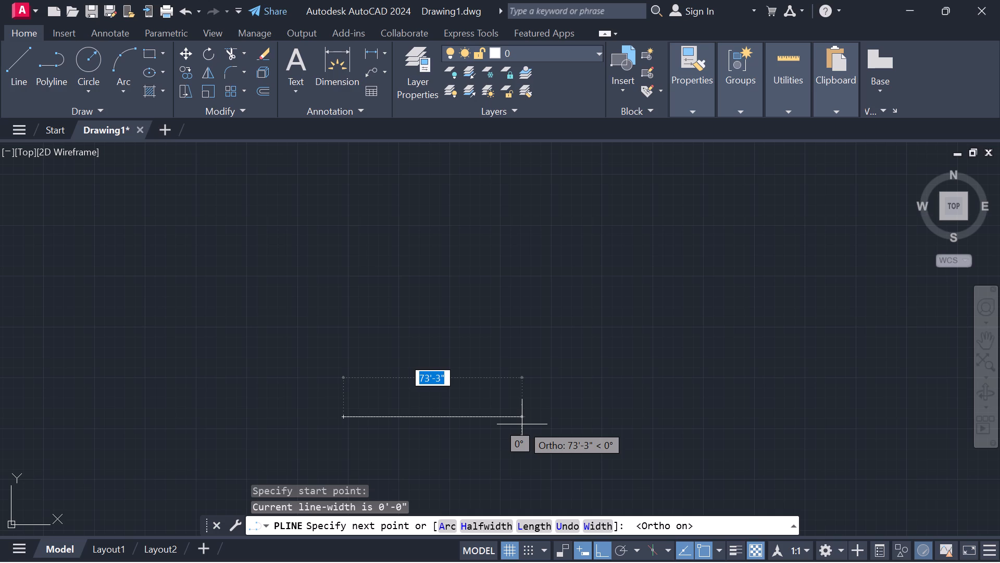
text(25)
key(apostrophe)
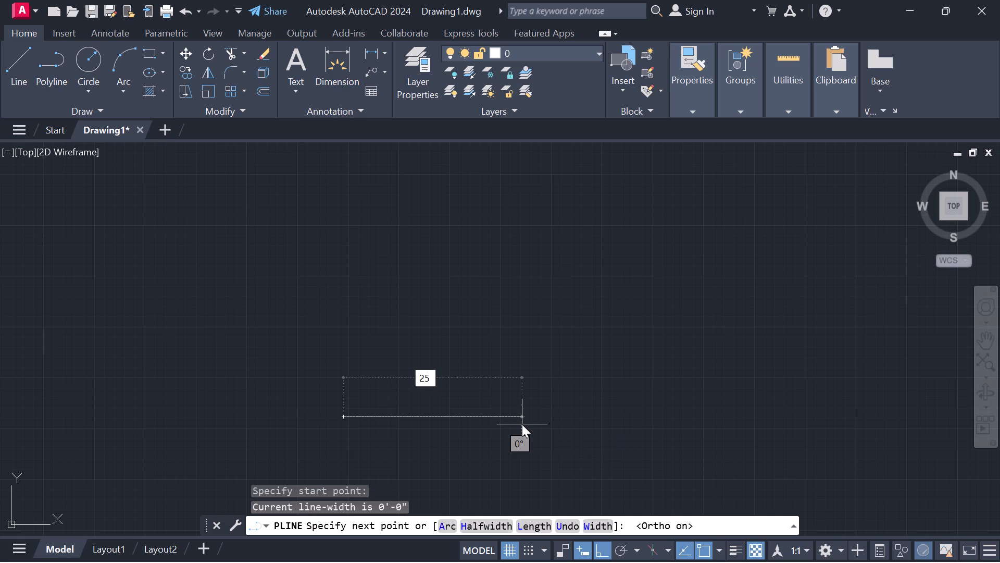
key(Return)
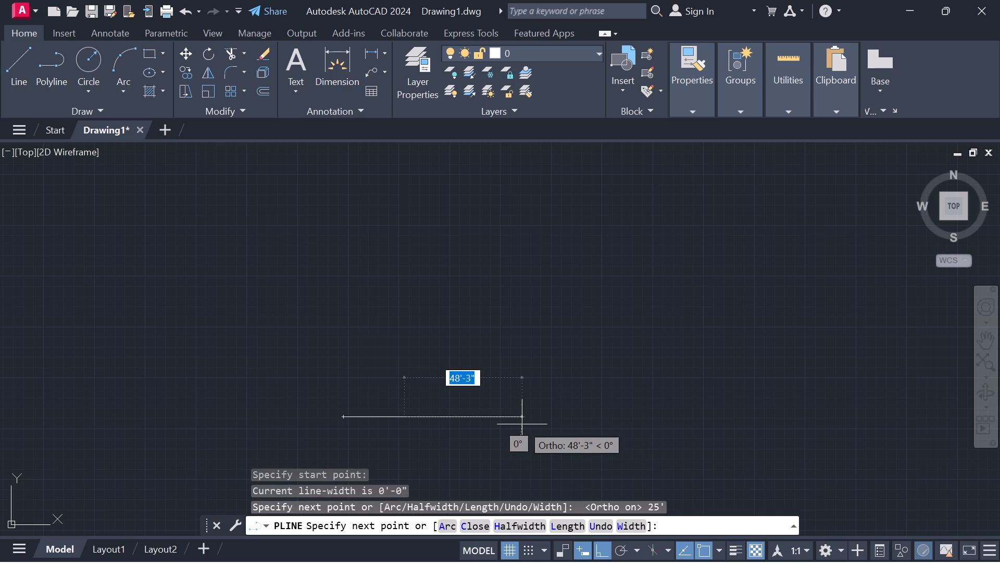
Continue the polyline straight up from the bottom edge's east end with a 41'6" segment.
middle_drag(402, 354, 490, 248)
scroll(492, 307, up, 3)
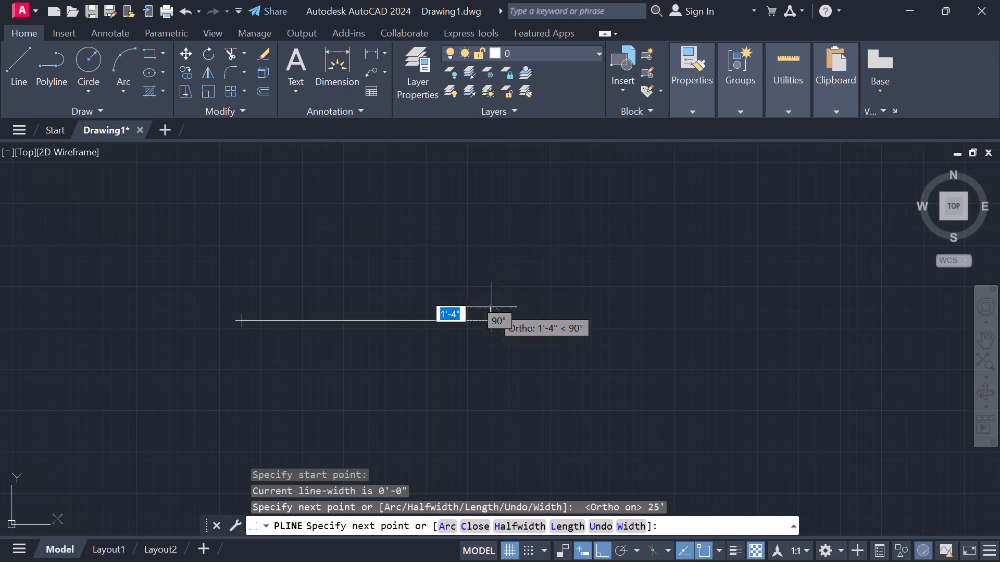
scroll(459, 298, up, 2)
scroll(459, 298, down, 1)
middle_drag(461, 302, 463, 303)
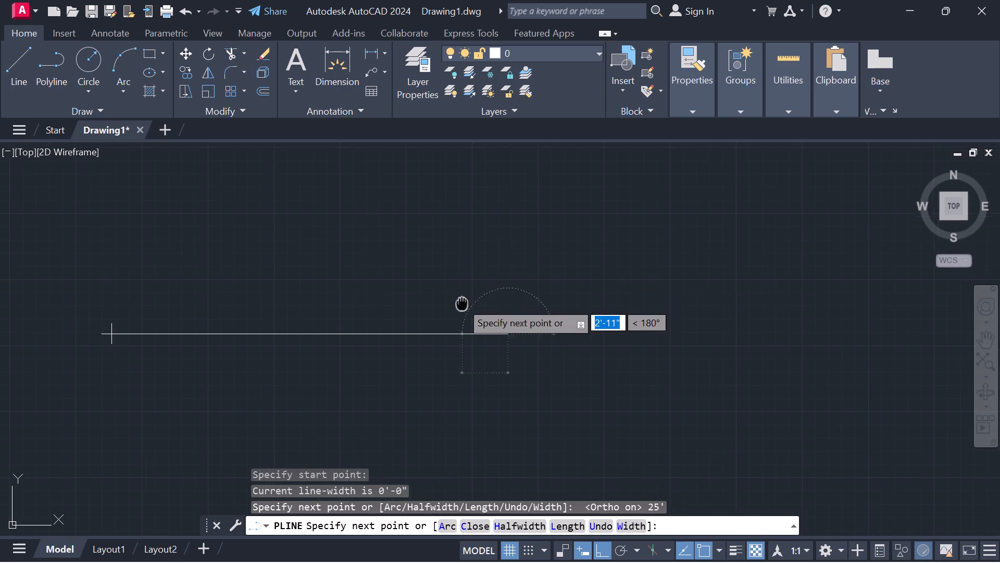
middle_drag(463, 303, 607, 352)
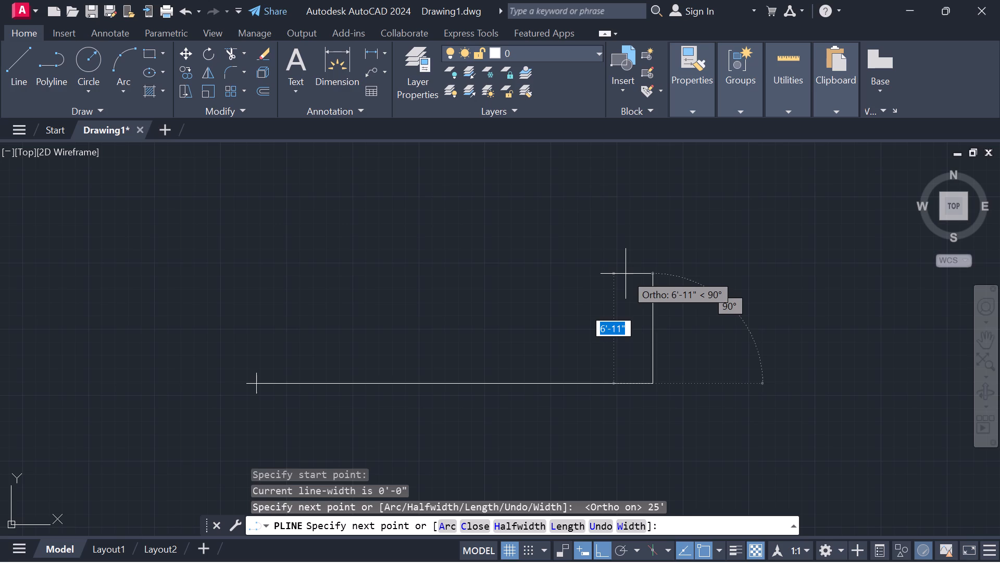
text(41)
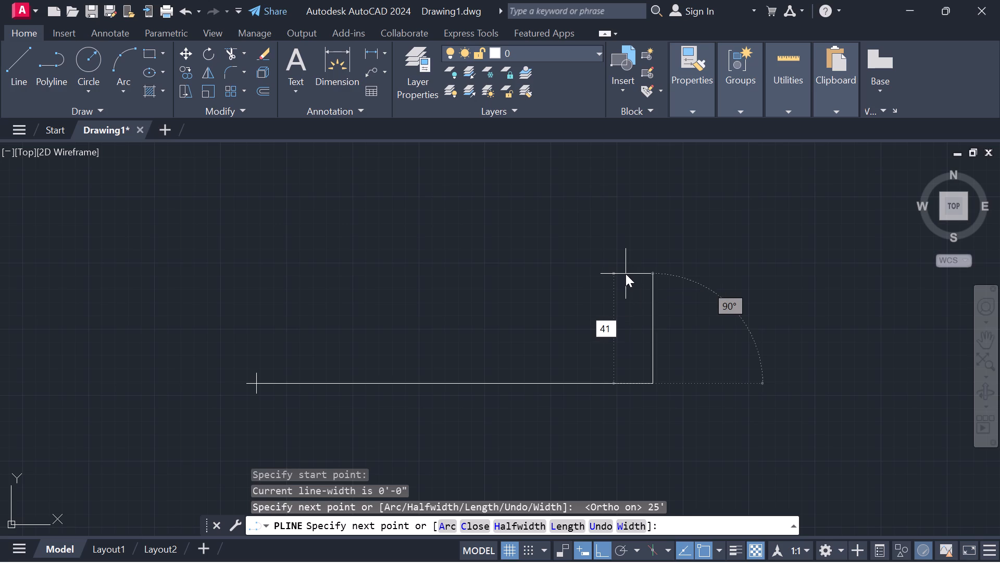
key(apostrophe)
text(6")
key(Return)
Complete the rectangular outline with a top edge aligned to the start point and a west edge down to it, ending the polyline.
scroll(632, 274, down, 2)
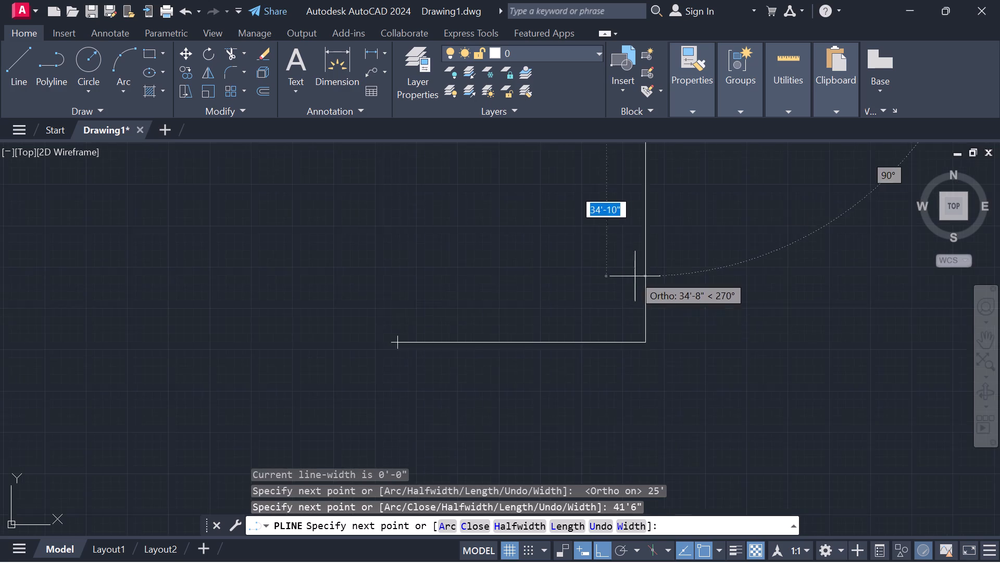
scroll(635, 276, down, 1)
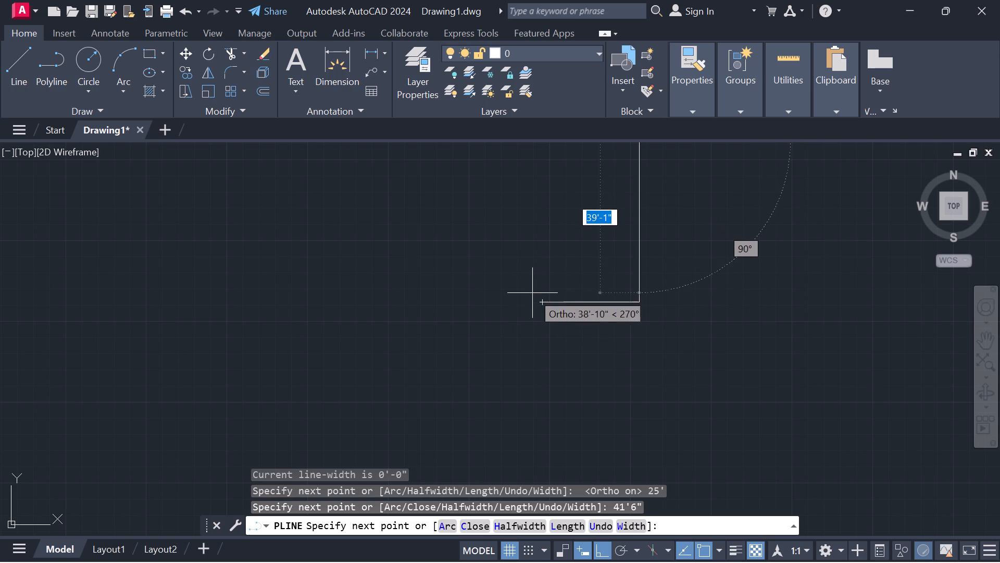
middle_drag(568, 253, 419, 378)
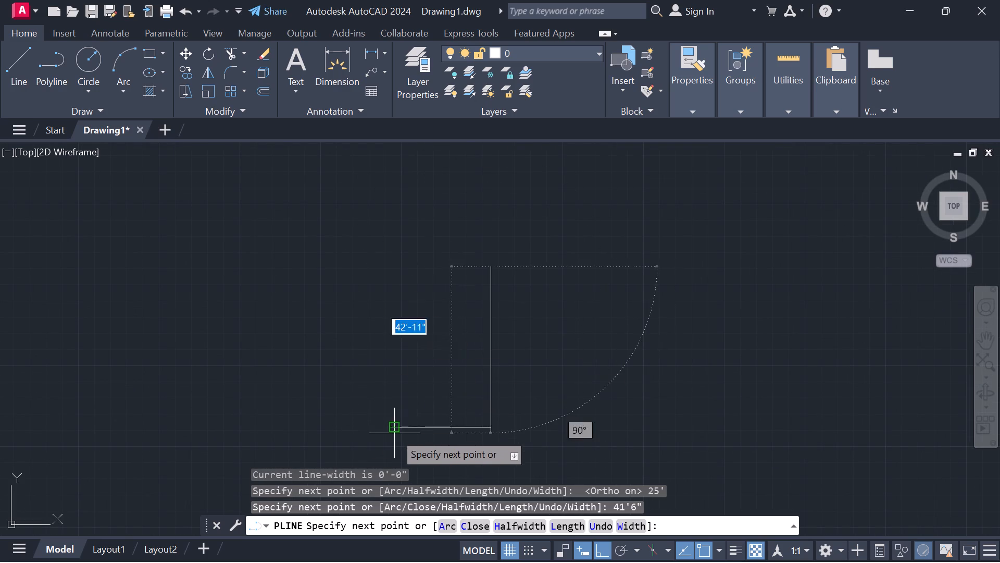
click(386, 345)
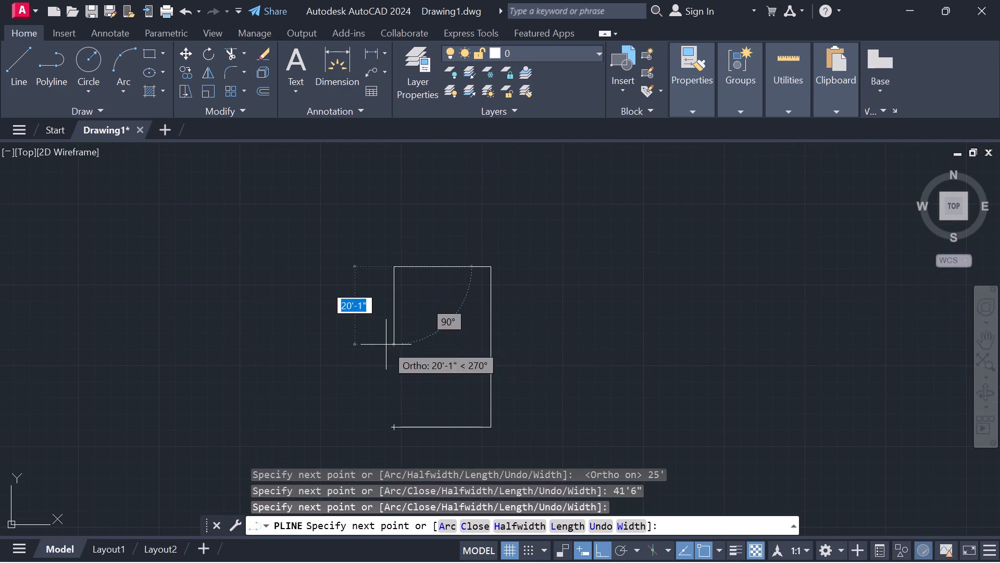
scroll(395, 430, up, 2)
click(395, 430)
key(Escape)
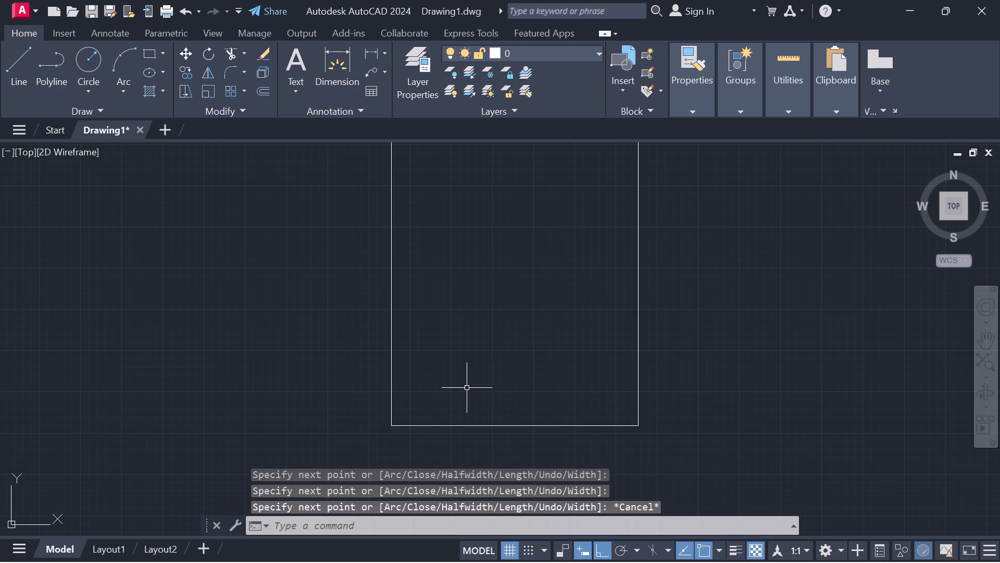
Offset the rectangular outline 9" inward to form the outer wall thickness.
scroll(467, 388, down, 3)
middle_drag(472, 372, 471, 342)
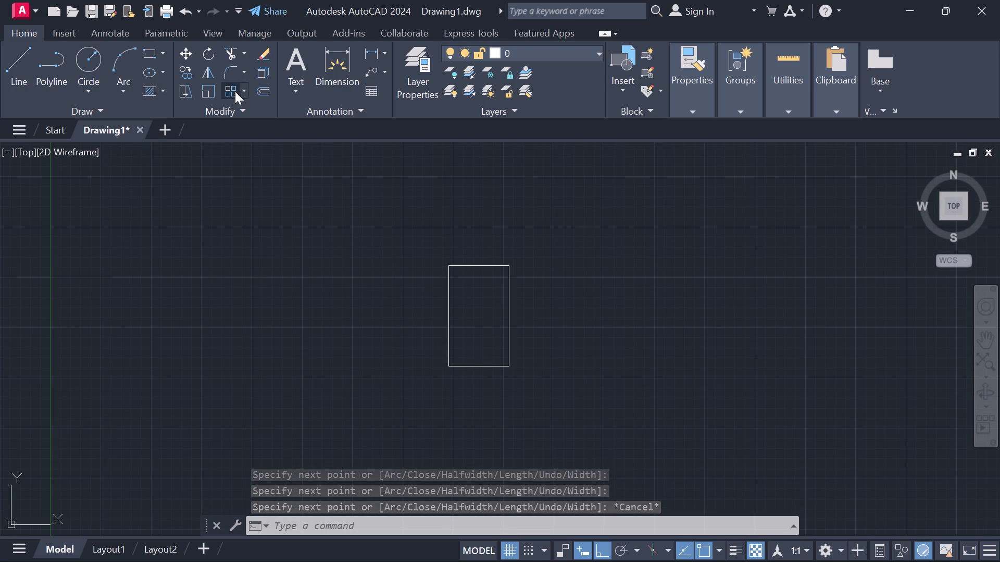
click(265, 90)
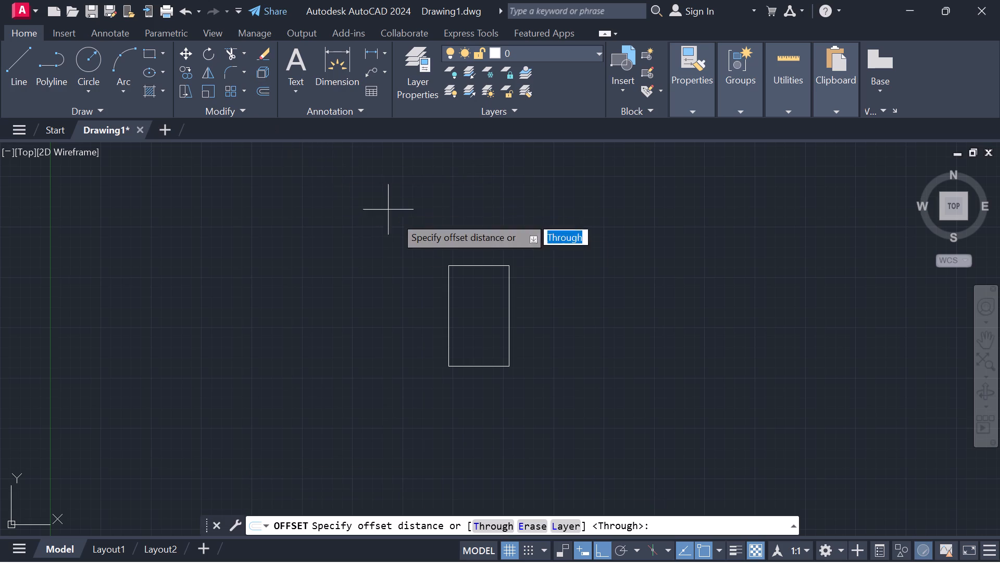
click(449, 266)
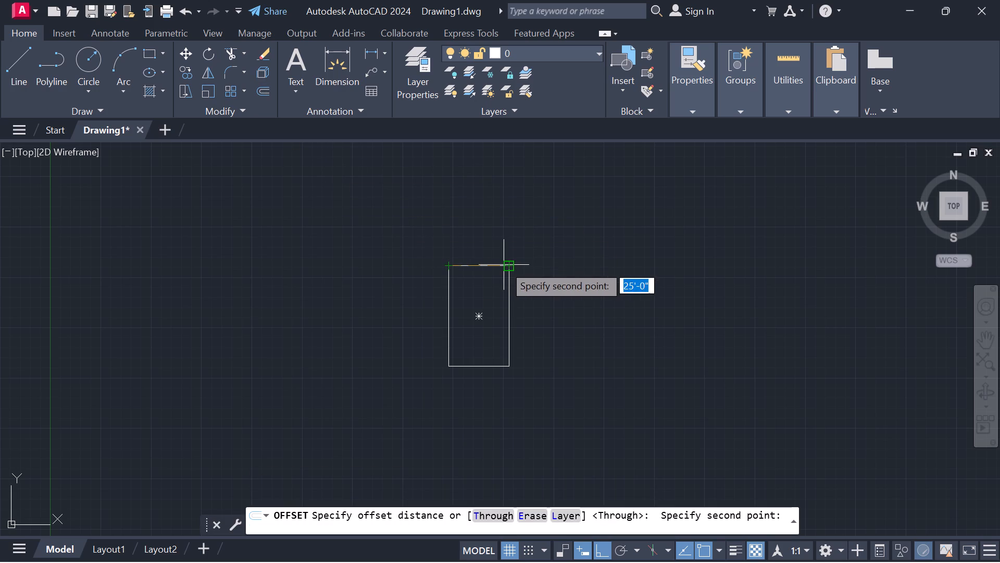
click(504, 265)
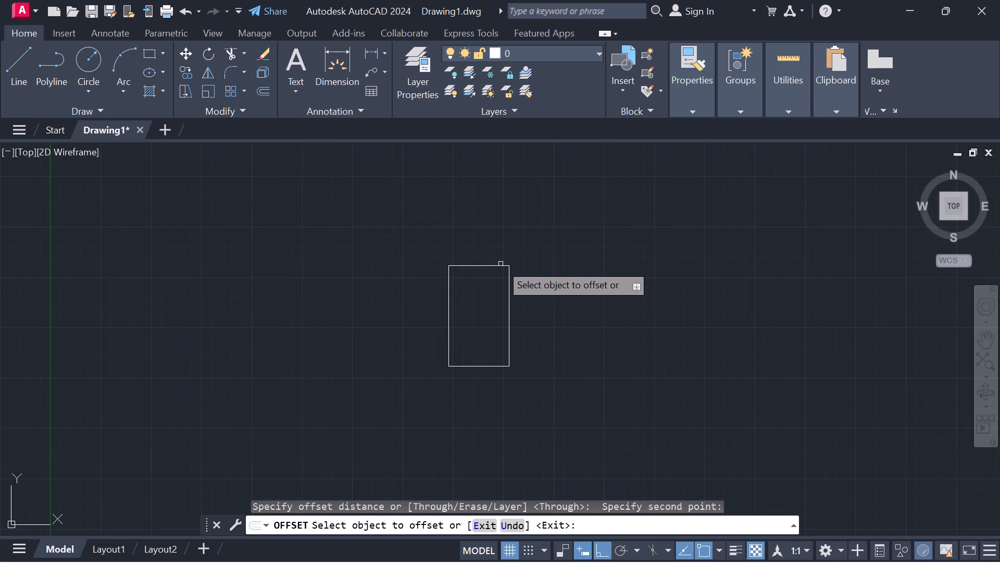
scroll(497, 263, up, 1)
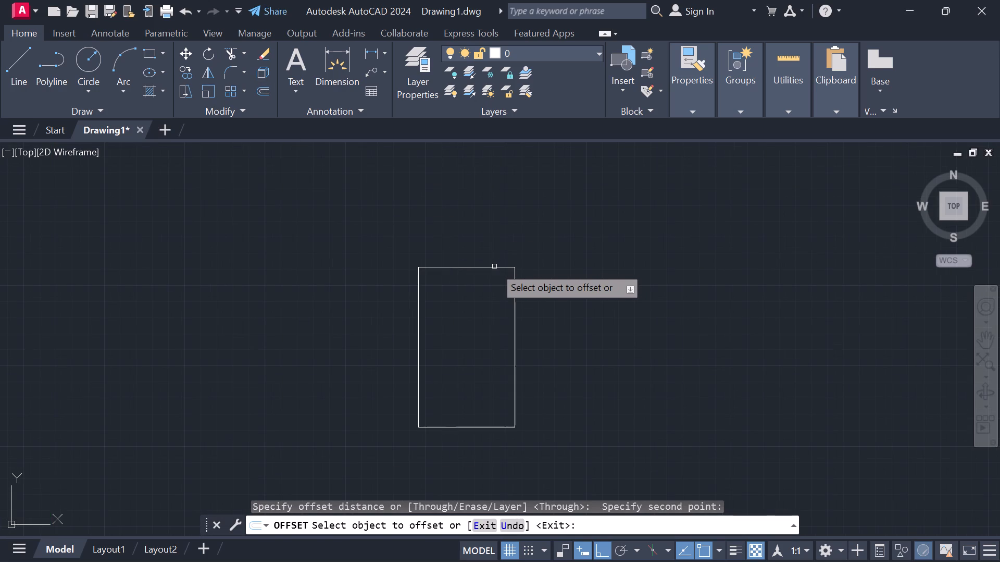
click(494, 266)
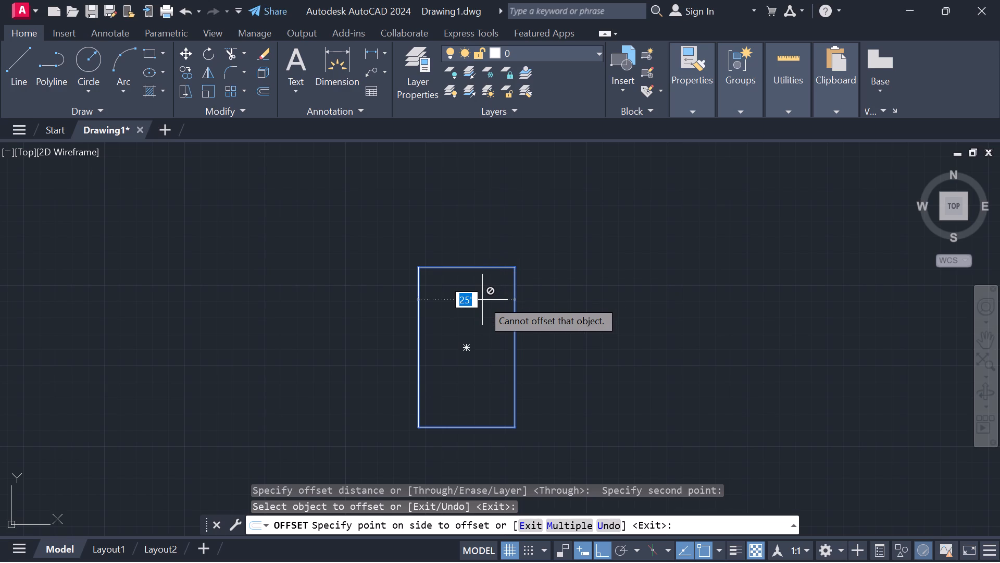
key(9)
key(shift+quotedbl)
key(Return)
key(Escape)
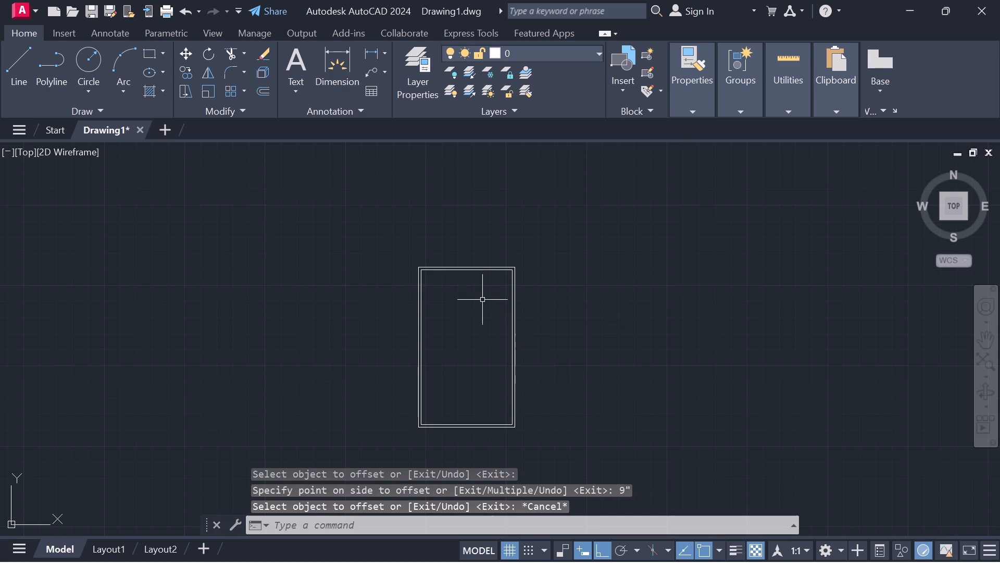
Draw a 5' line upward from the inner wall outline's south-west corner.
click(19, 66)
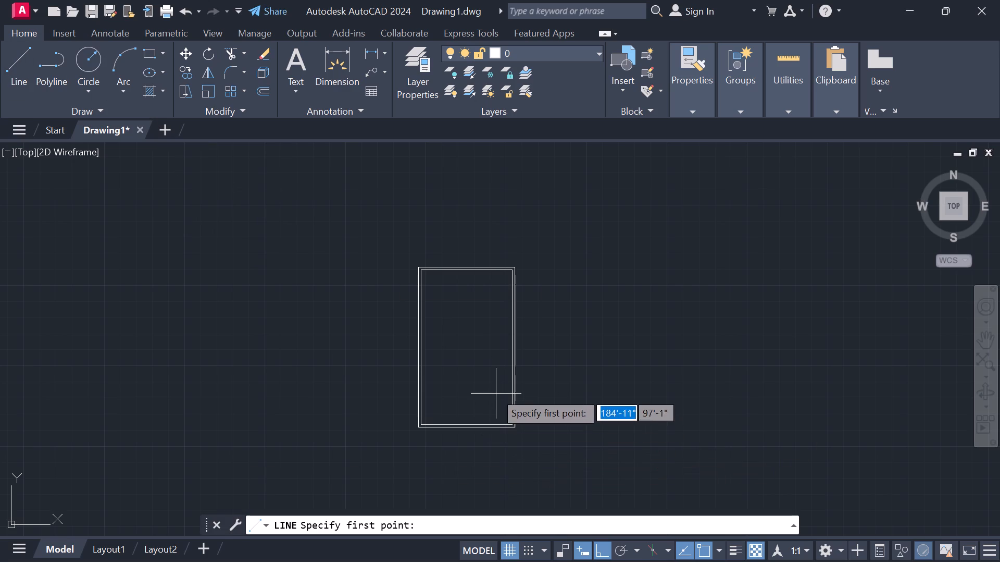
middle_drag(494, 391, 549, 386)
scroll(507, 426, up, 2)
scroll(435, 421, up, 1)
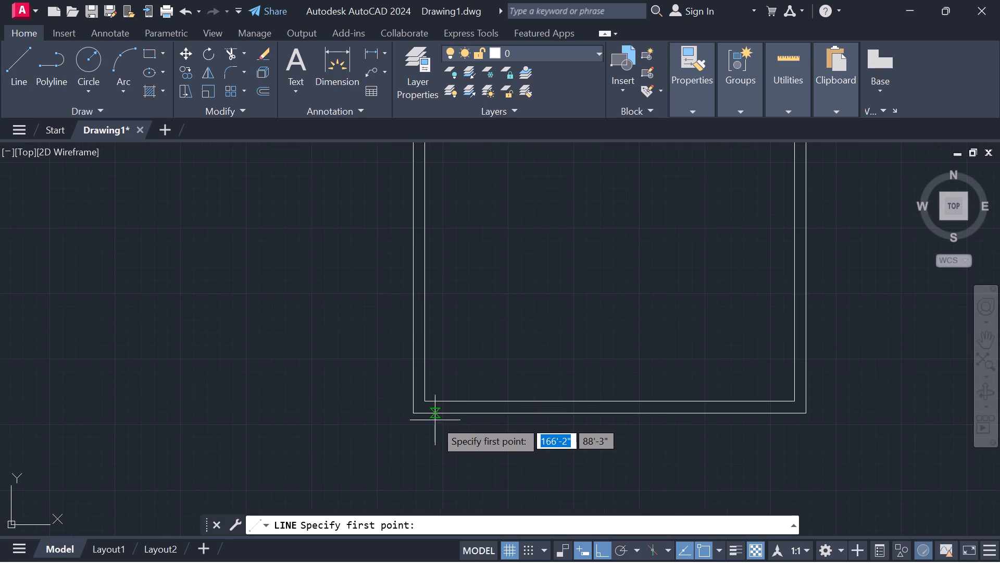
scroll(432, 406, up, 1)
click(418, 398)
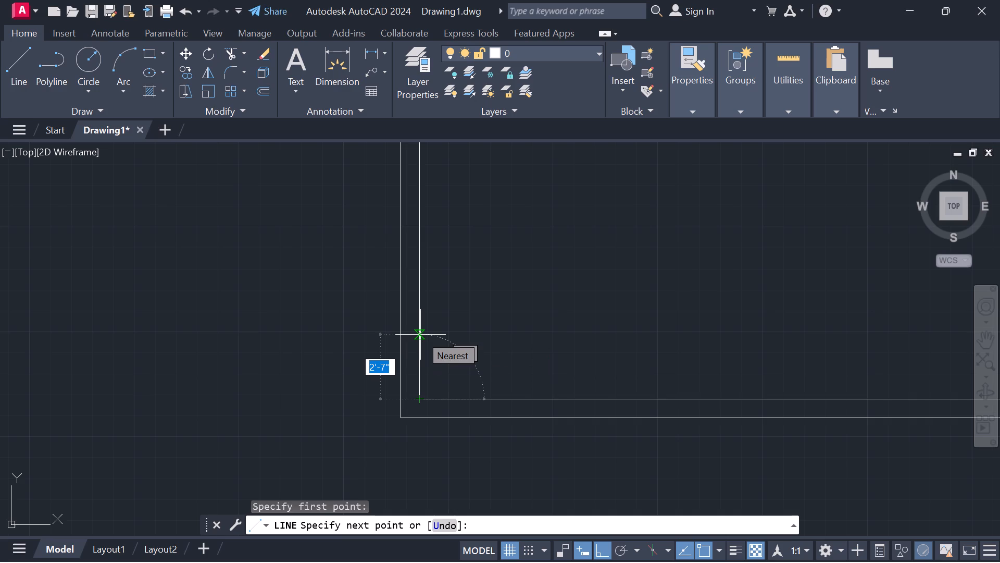
key(5)
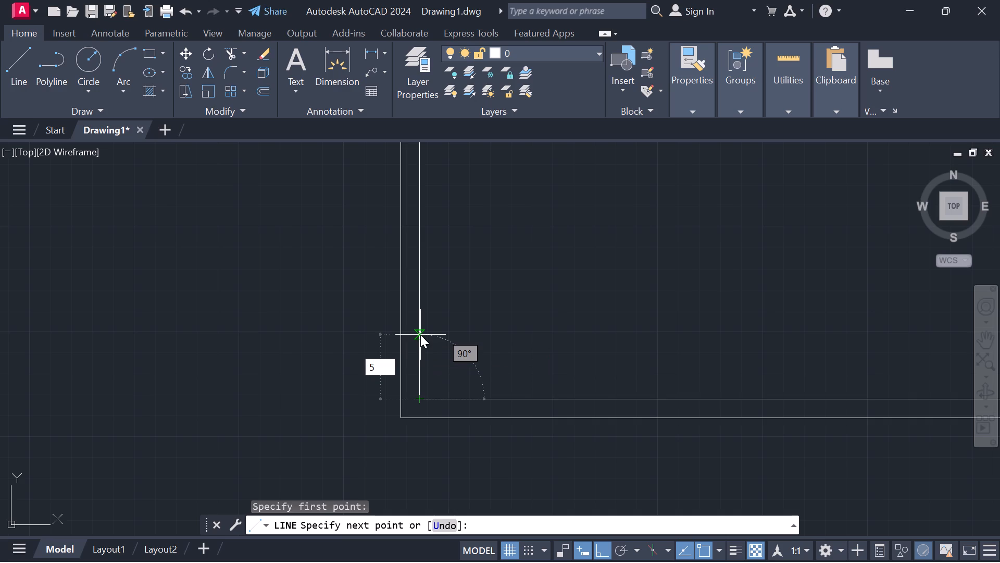
key(apostrophe)
key(Return)
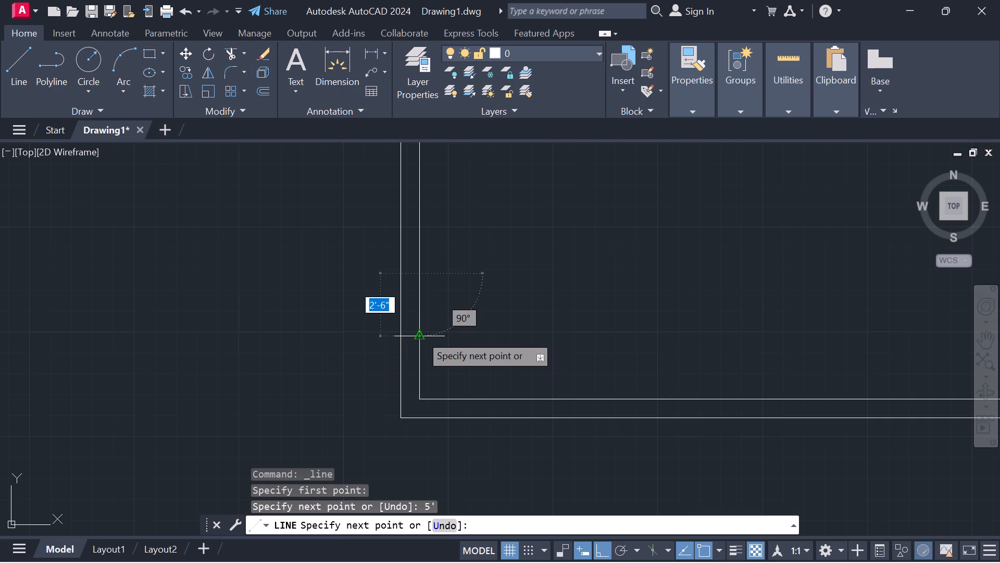
Continue the line horizontally from the 5' point to meet the opposite inner wall face perpendicularly, and end the line.
scroll(701, 344, down, 3)
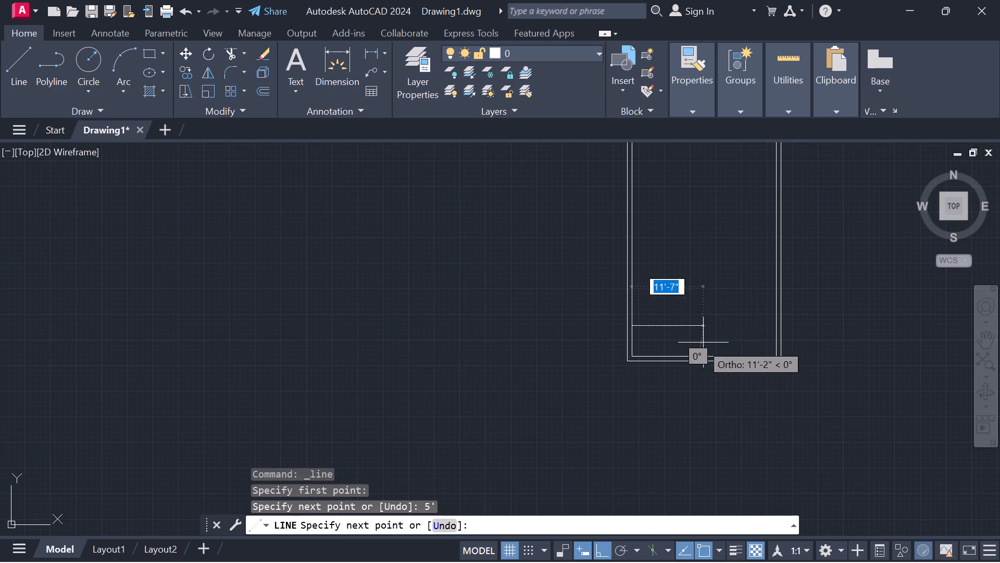
middle_drag(723, 329, 537, 320)
scroll(570, 314, up, 3)
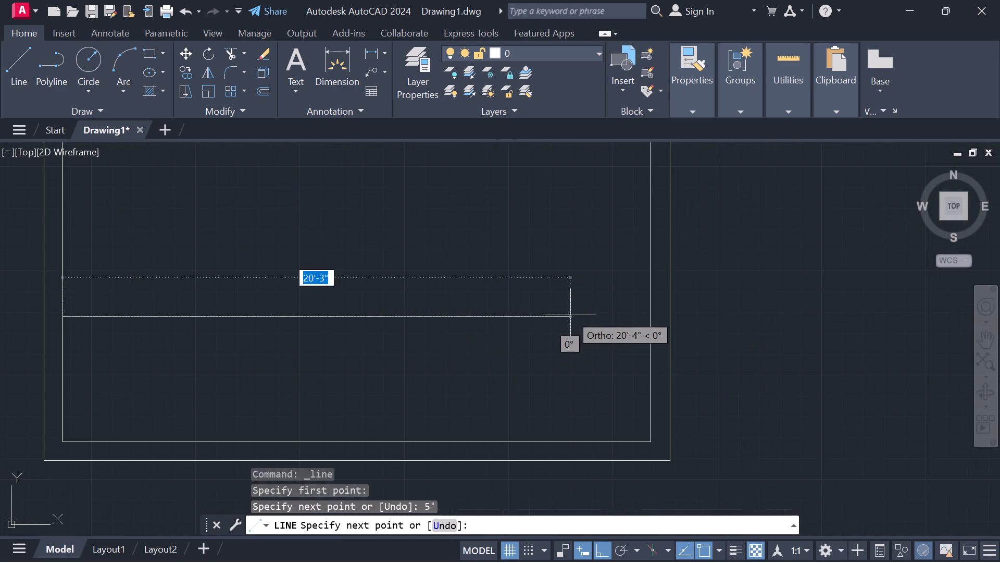
scroll(570, 314, up, 1)
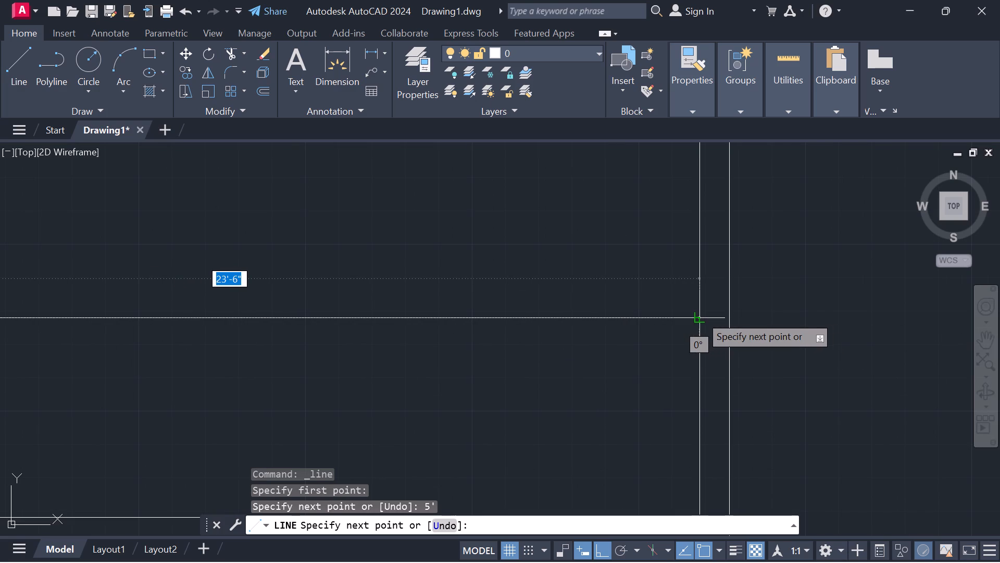
click(700, 315)
key(Escape)
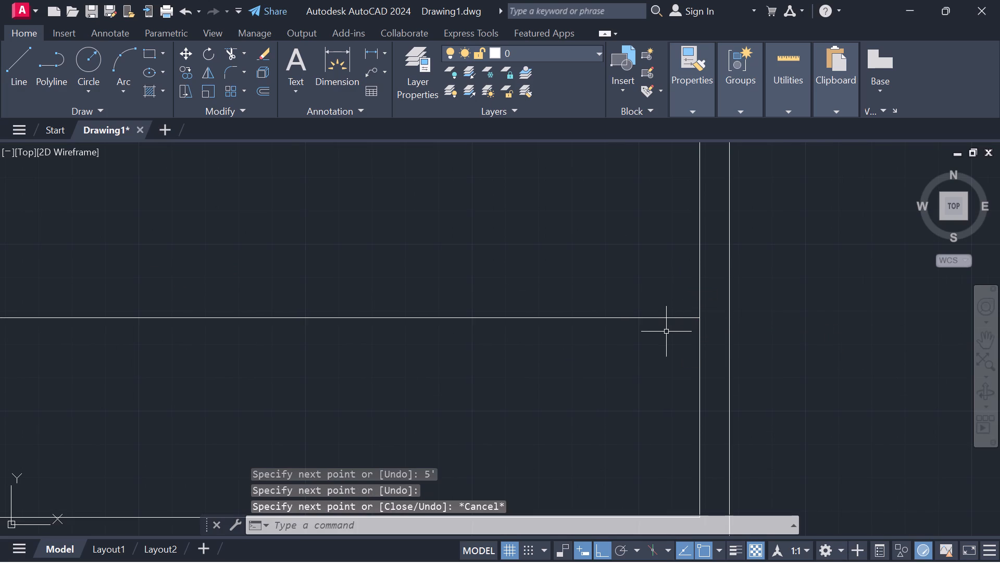
Offset the horizontal partition line 6" downward, toward the south wall, to give the partition its thickness.
click(259, 91)
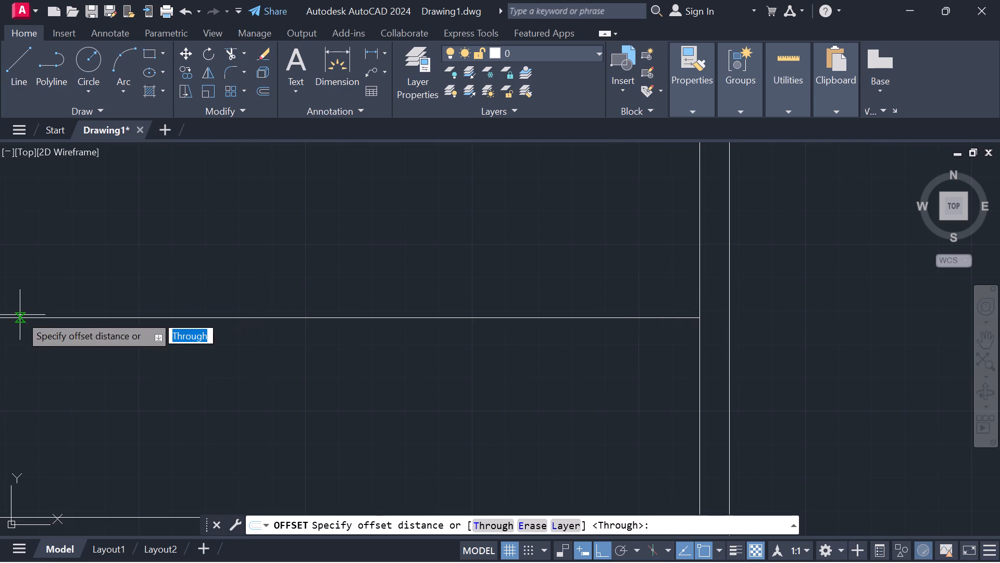
drag(20, 315, 40, 316)
click(567, 337)
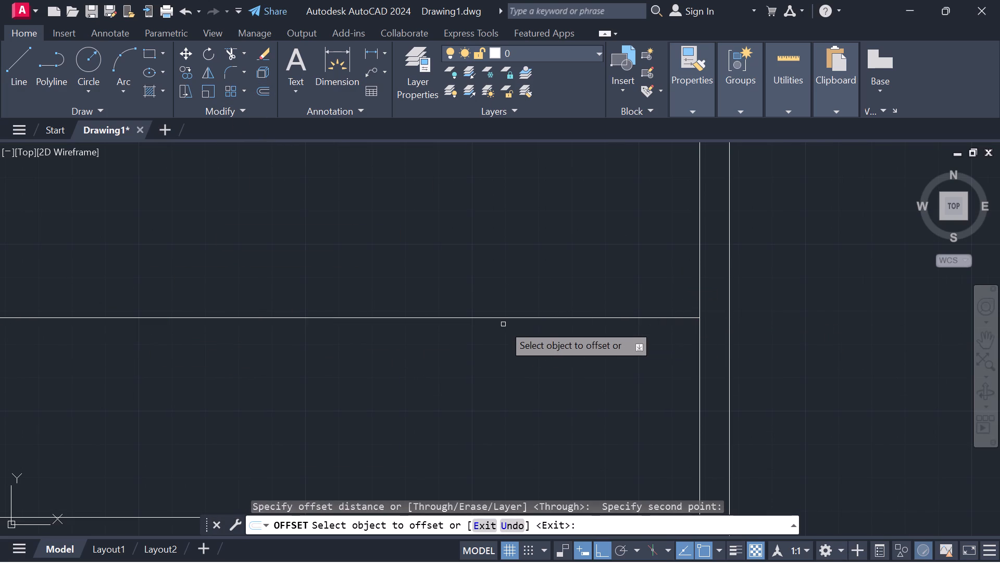
scroll(484, 319, down, 3)
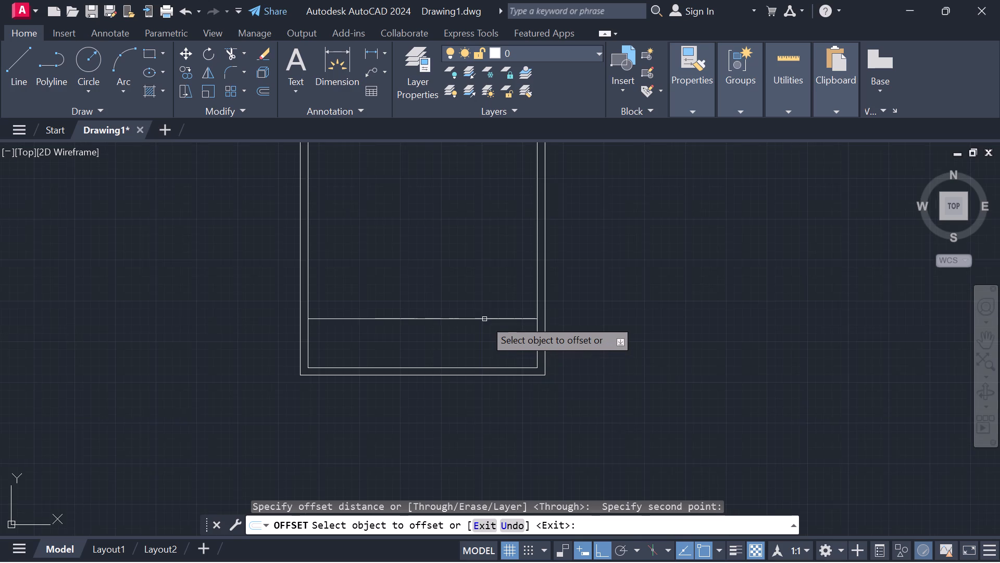
click(474, 319)
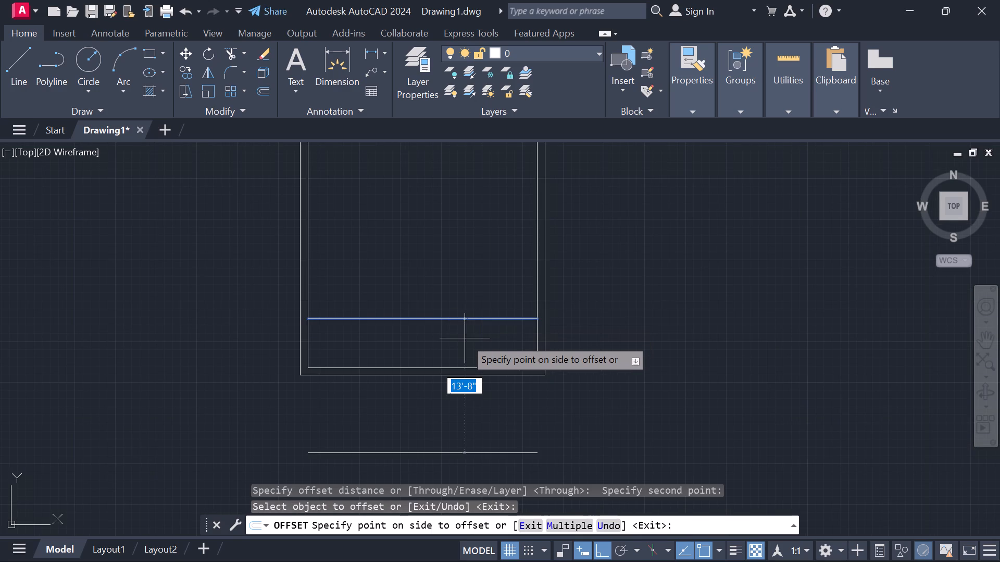
key(6)
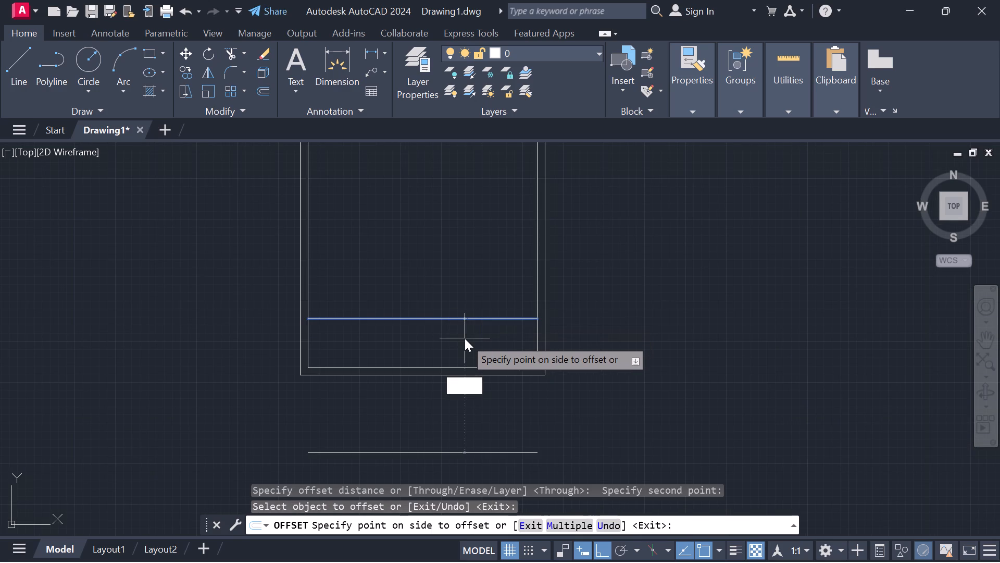
key(shift+quotedbl)
key(Return)
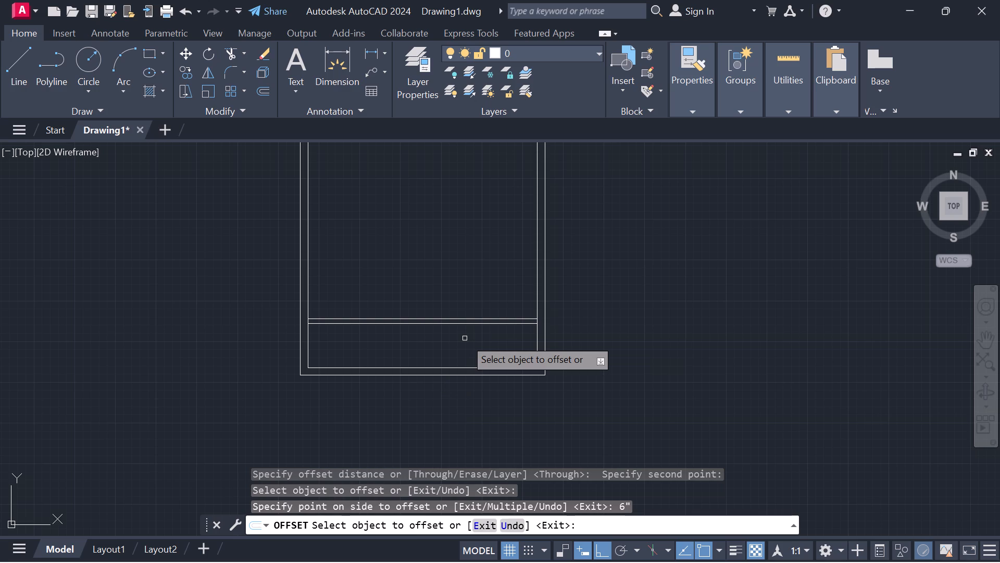
key(Escape)
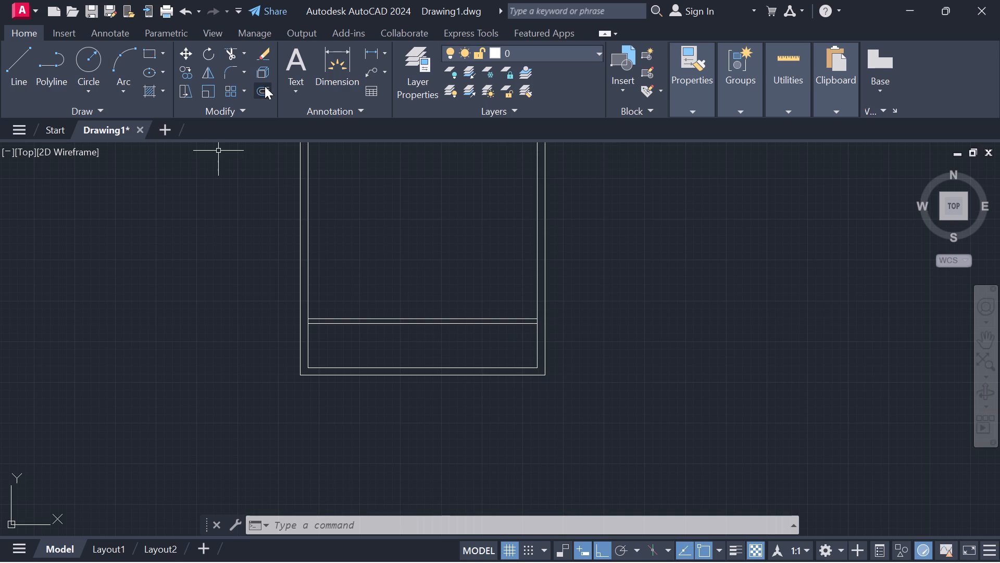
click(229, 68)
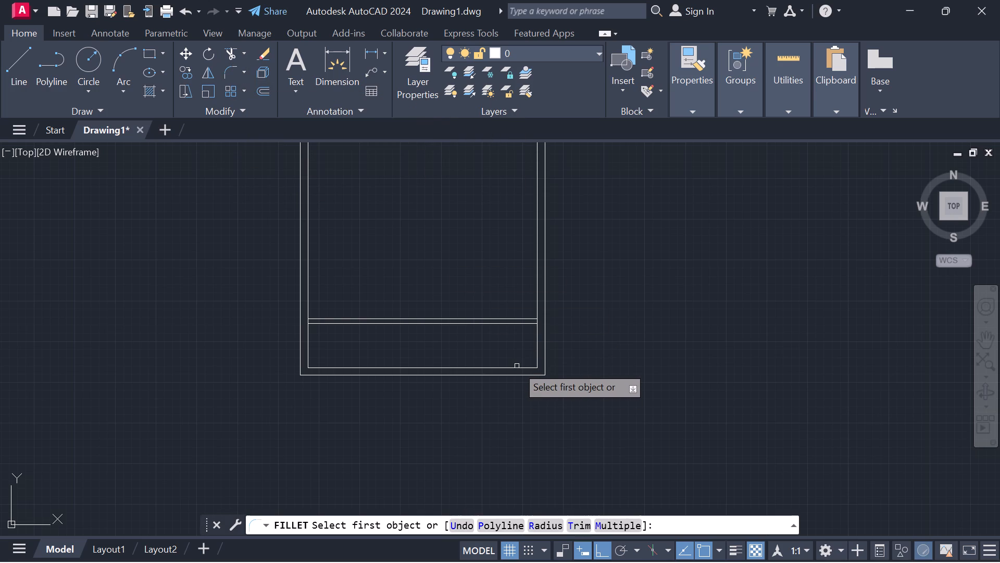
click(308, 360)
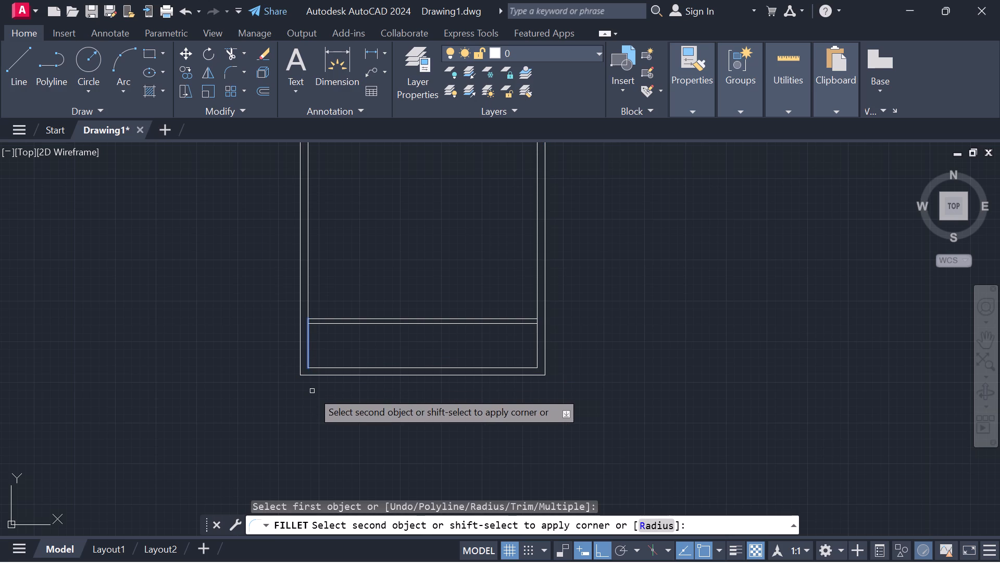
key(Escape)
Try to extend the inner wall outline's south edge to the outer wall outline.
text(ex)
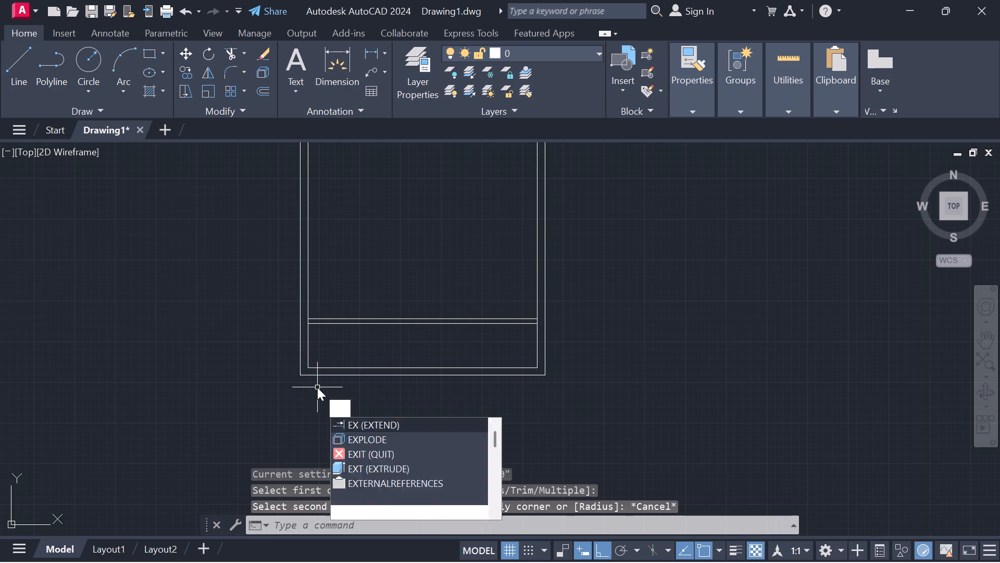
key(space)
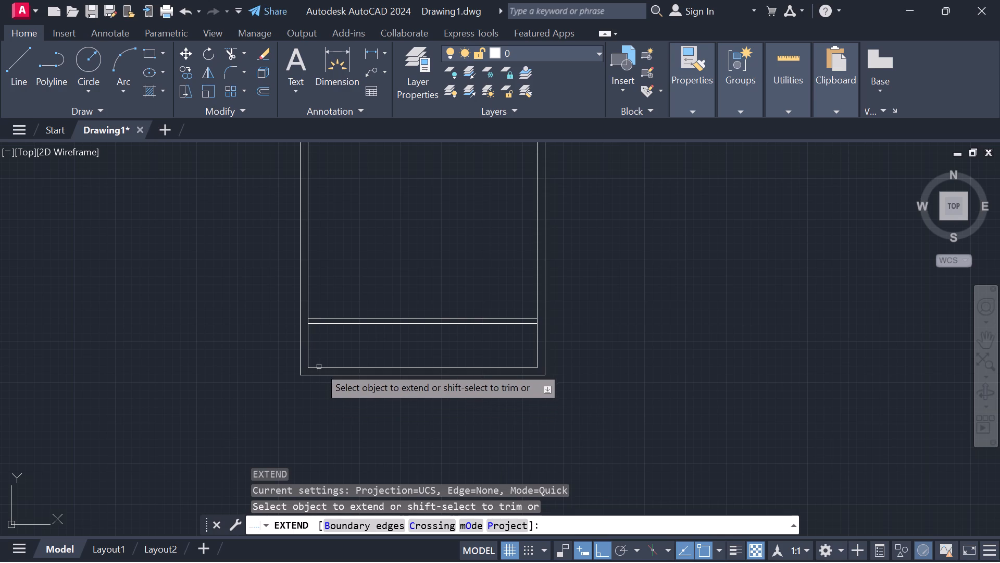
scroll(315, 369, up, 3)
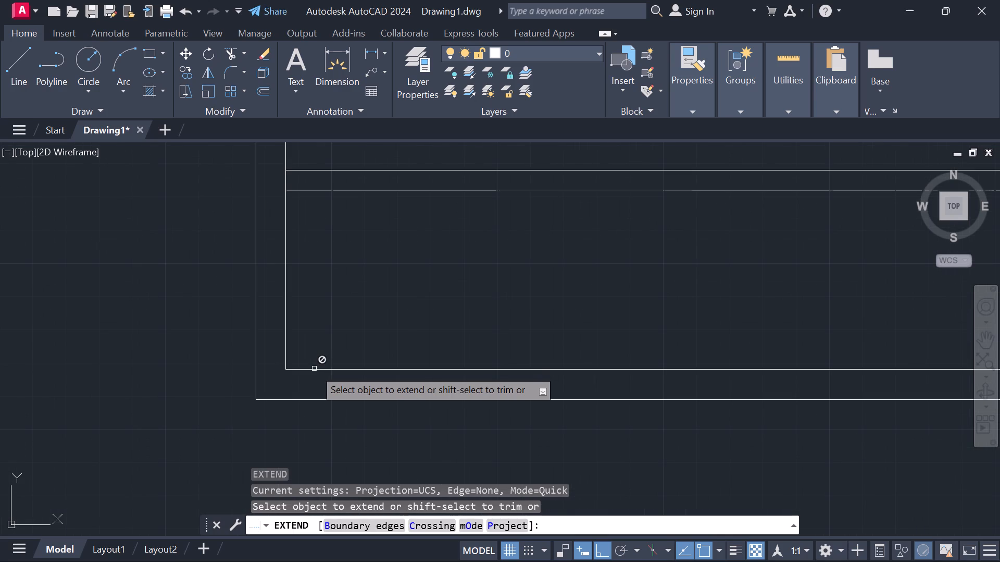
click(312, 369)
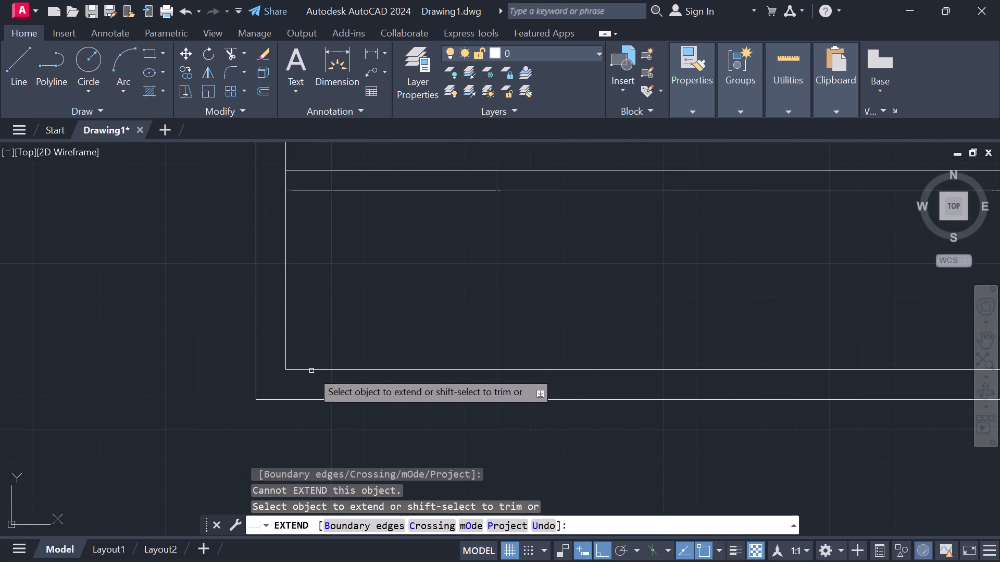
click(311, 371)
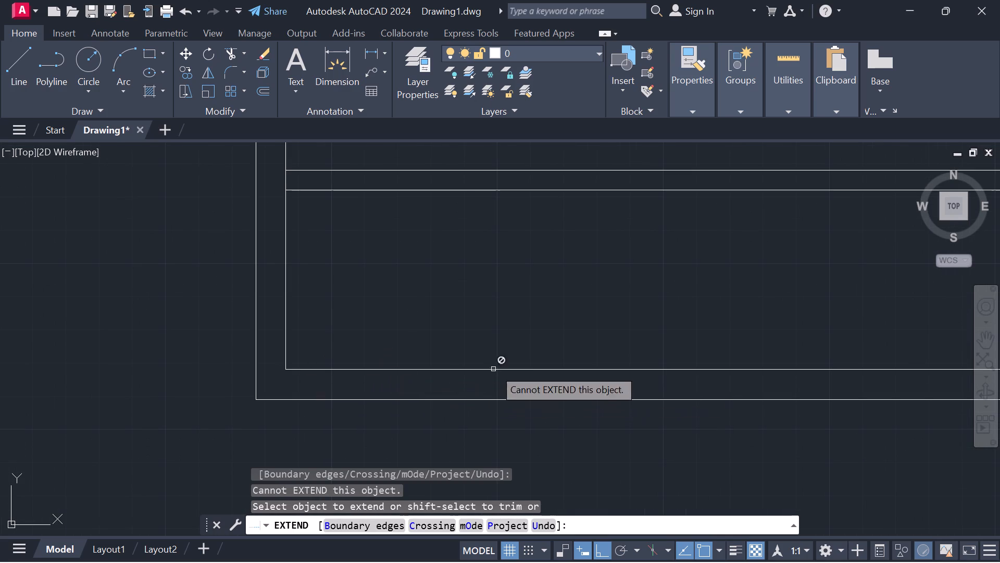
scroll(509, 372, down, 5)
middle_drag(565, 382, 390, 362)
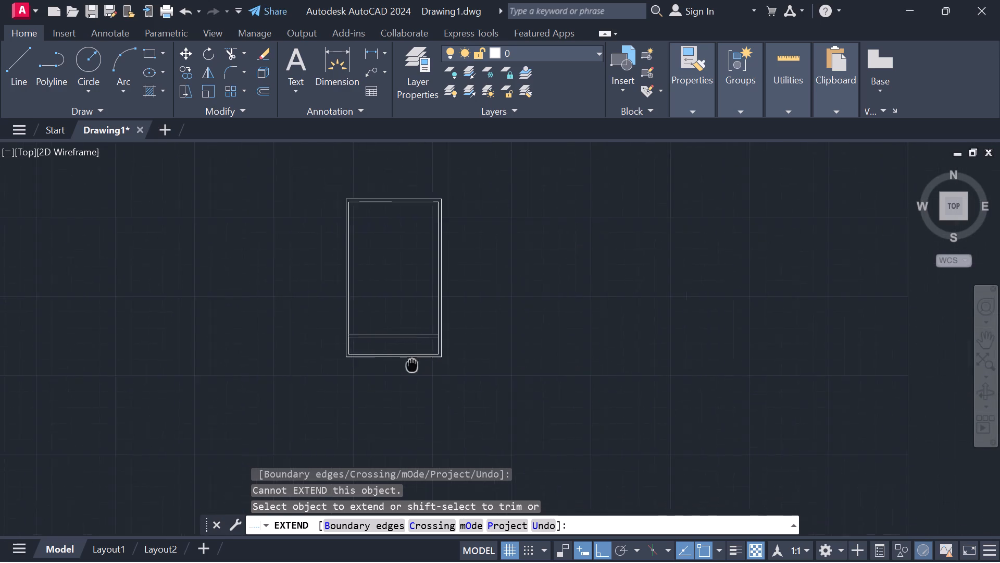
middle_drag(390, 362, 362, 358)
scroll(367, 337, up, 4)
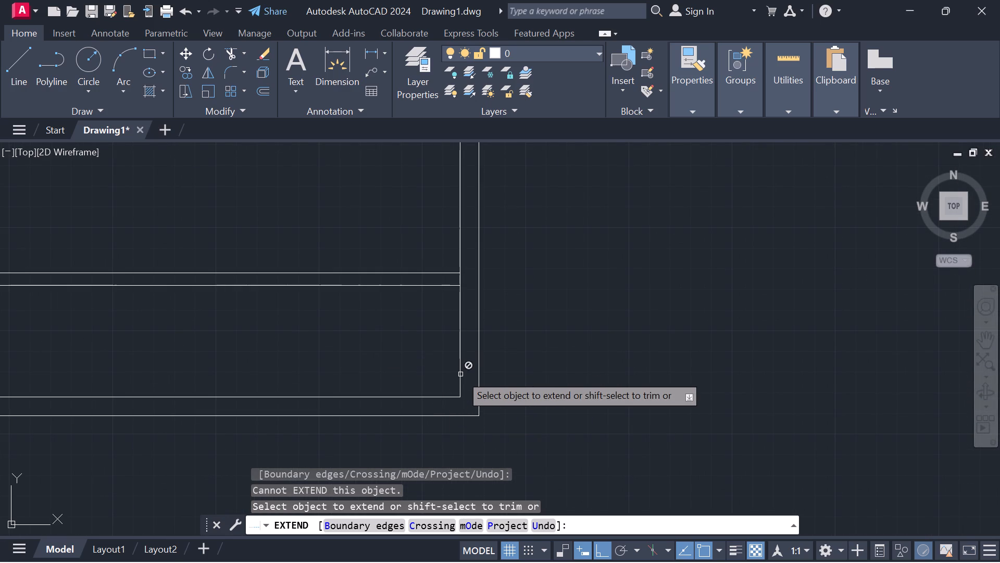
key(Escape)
Draw a line from the inner south-east corner 1'-6" east, continuing back west along the inner south face past the outer west wall.
scroll(458, 374, down, 4)
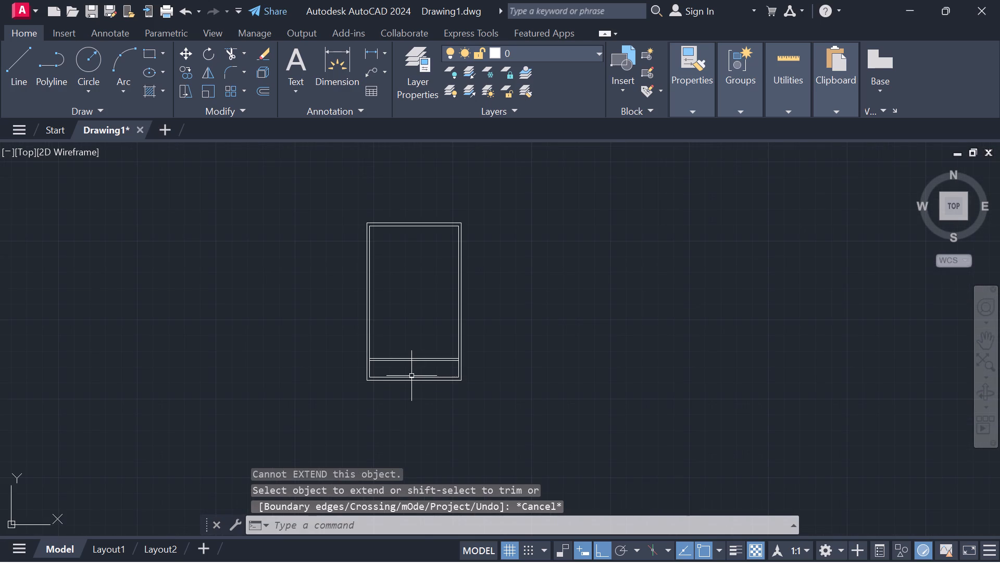
text(l)
key(space)
scroll(411, 375, up, 2)
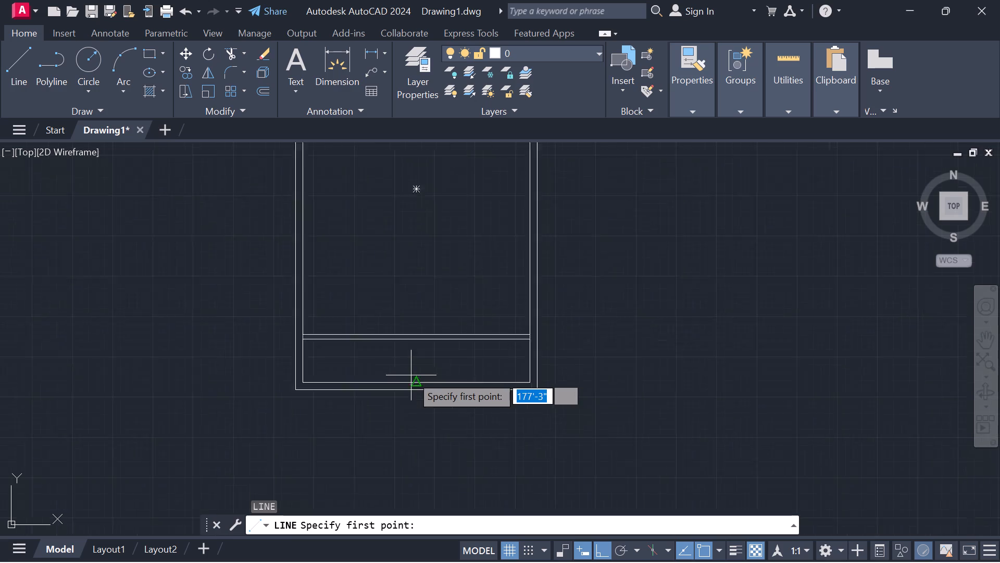
scroll(411, 375, up, 2)
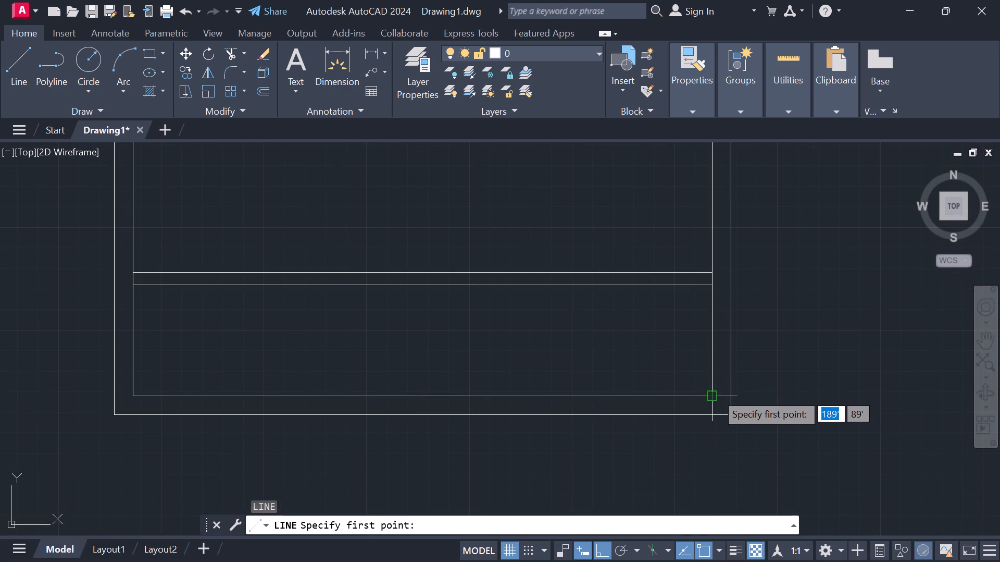
click(716, 393)
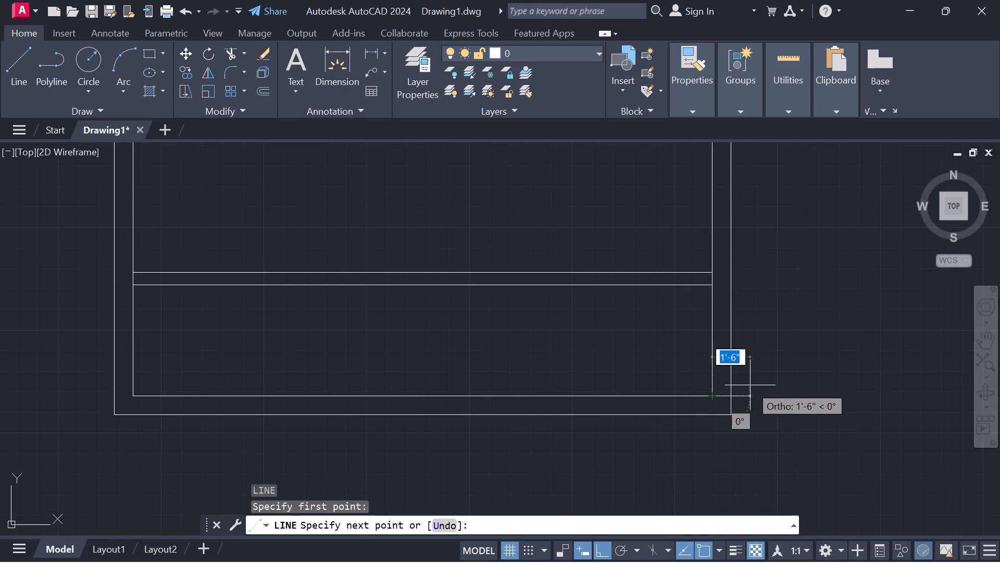
click(750, 385)
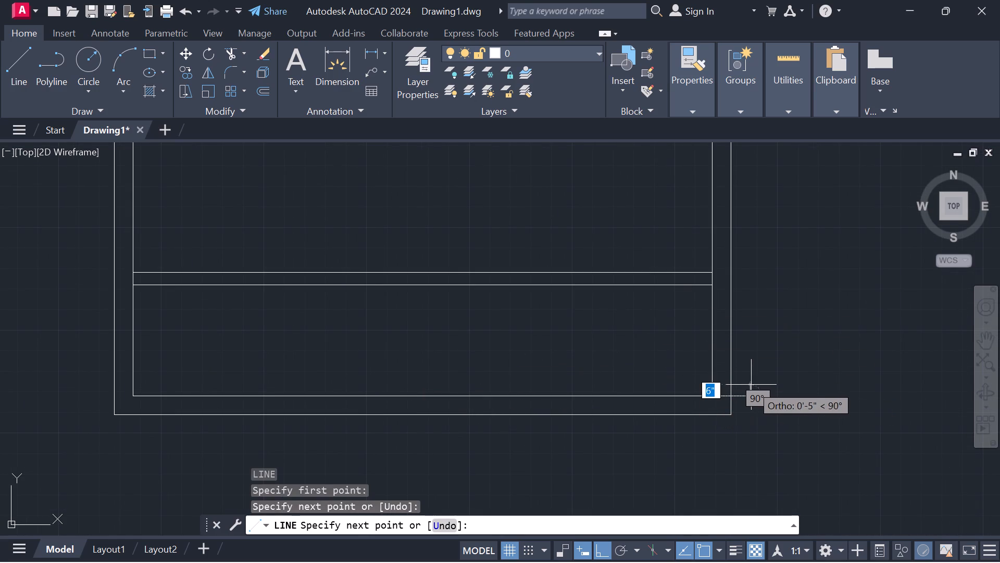
click(88, 407)
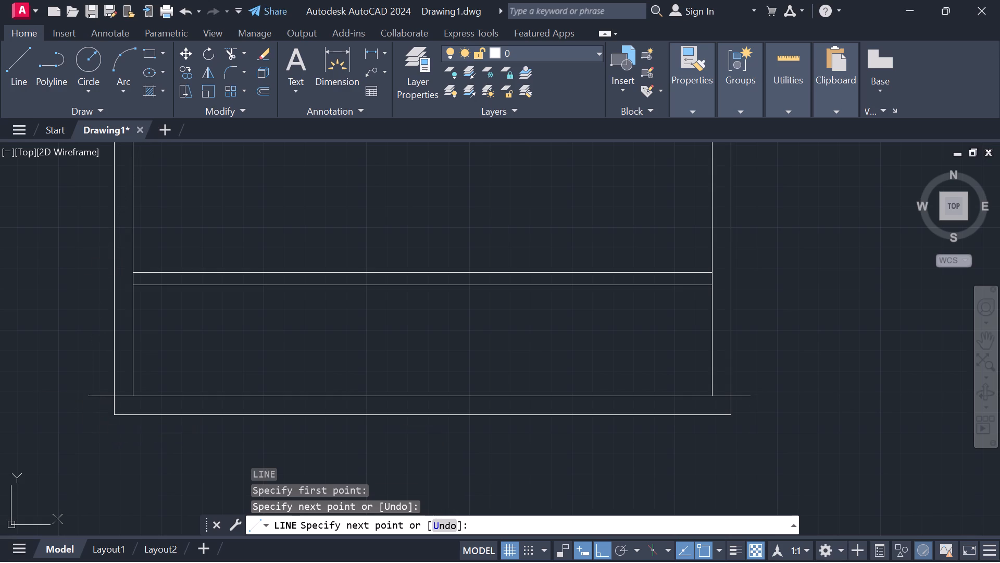
key(Escape)
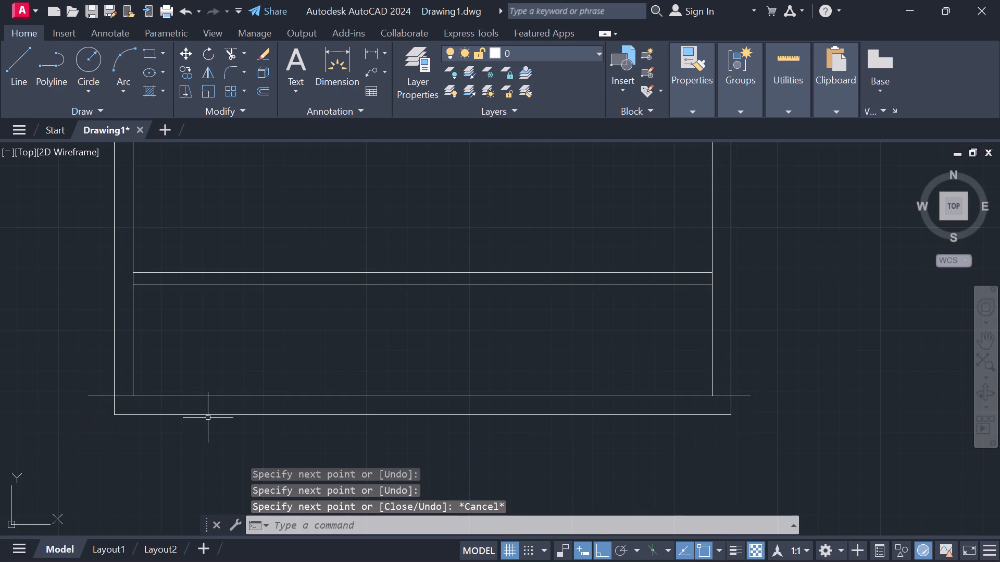
Draw connected lines from the inner south-east corner down past the outer wall, 23'-6" west, and up to the inner south-west corner.
text(l)
key(space)
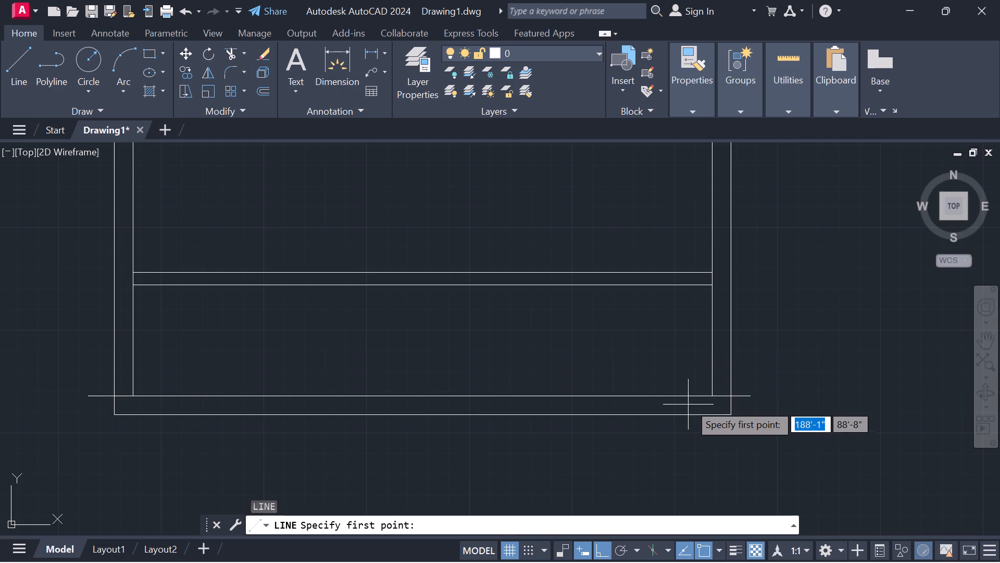
click(710, 396)
click(711, 432)
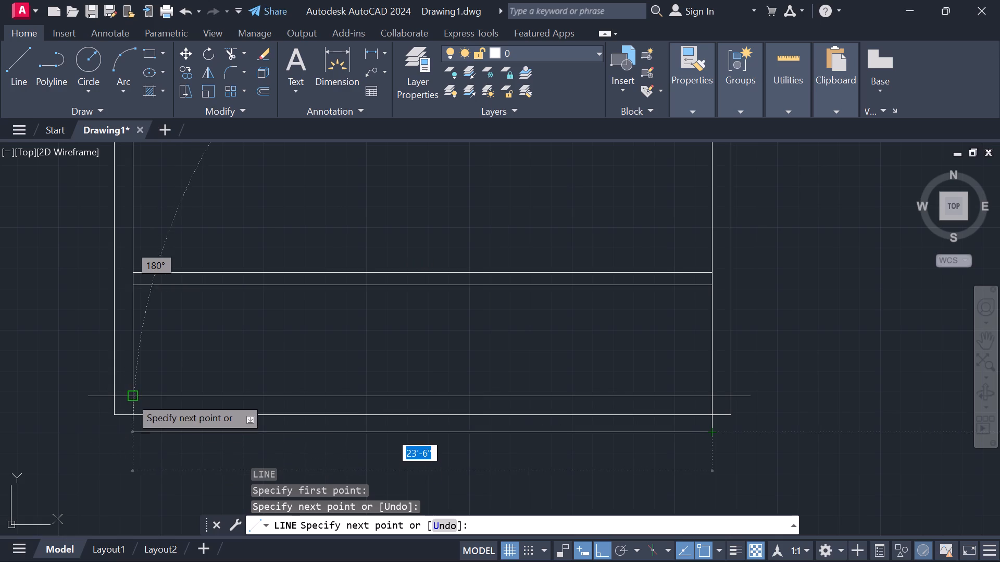
click(133, 435)
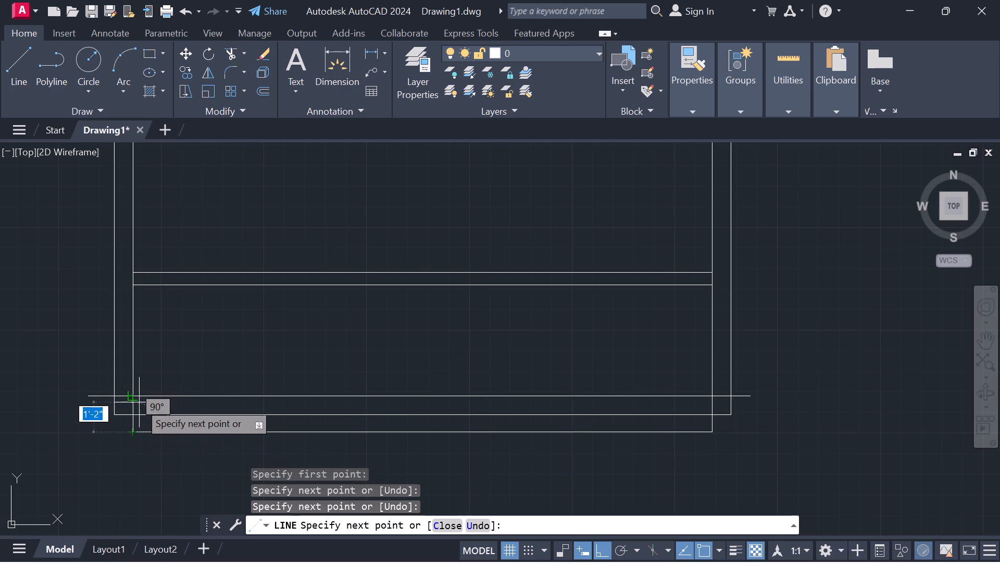
click(136, 398)
key(Escape)
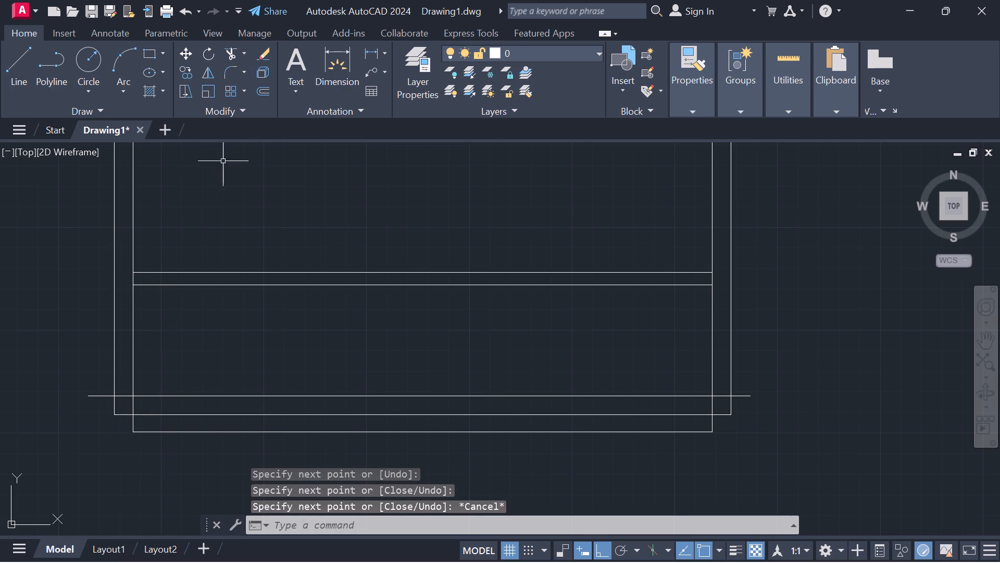
Trim the line ends overhanging the outer wall outline at both south corners and remove the leftover horizontal line below the south wall.
click(231, 54)
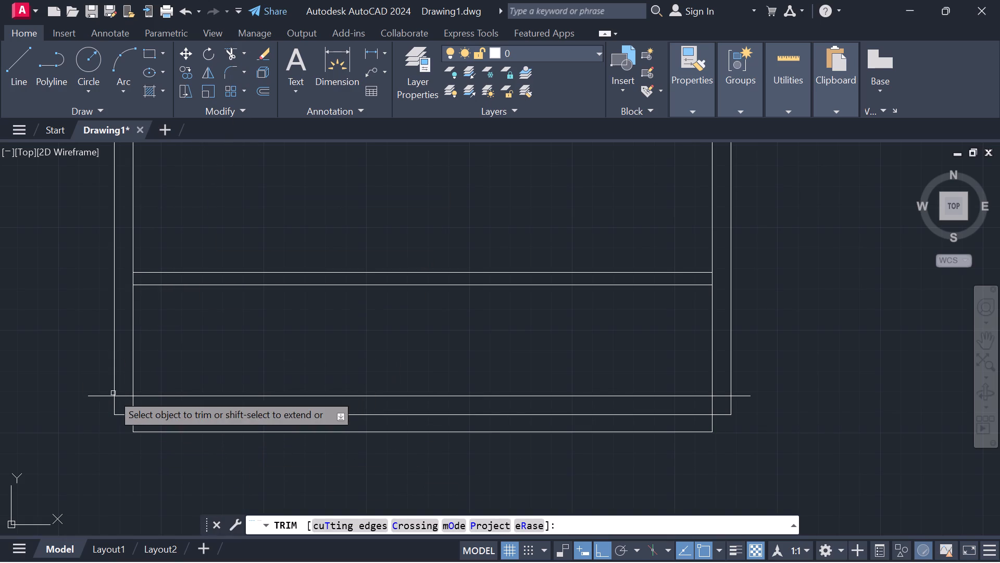
click(104, 398)
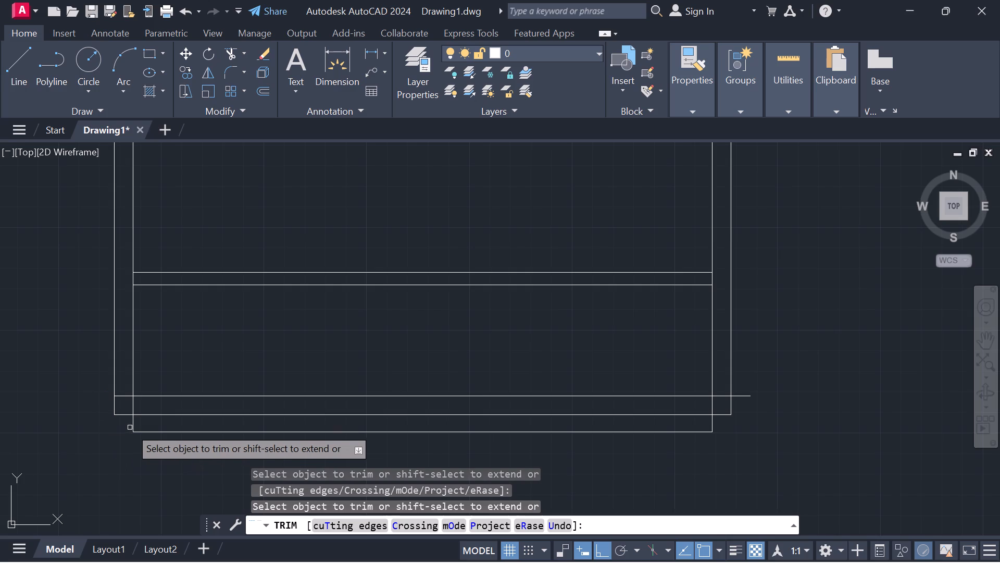
click(131, 427)
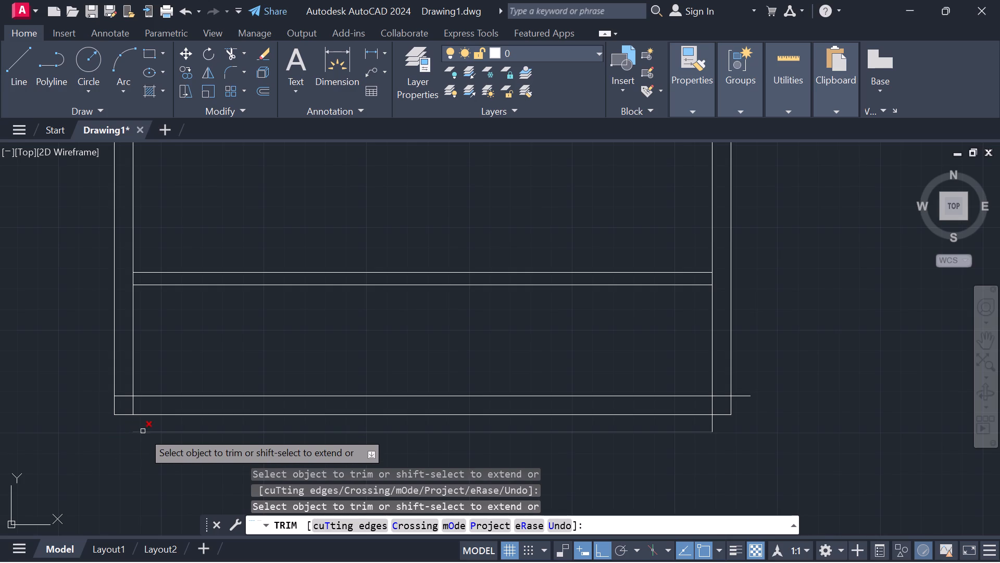
click(143, 432)
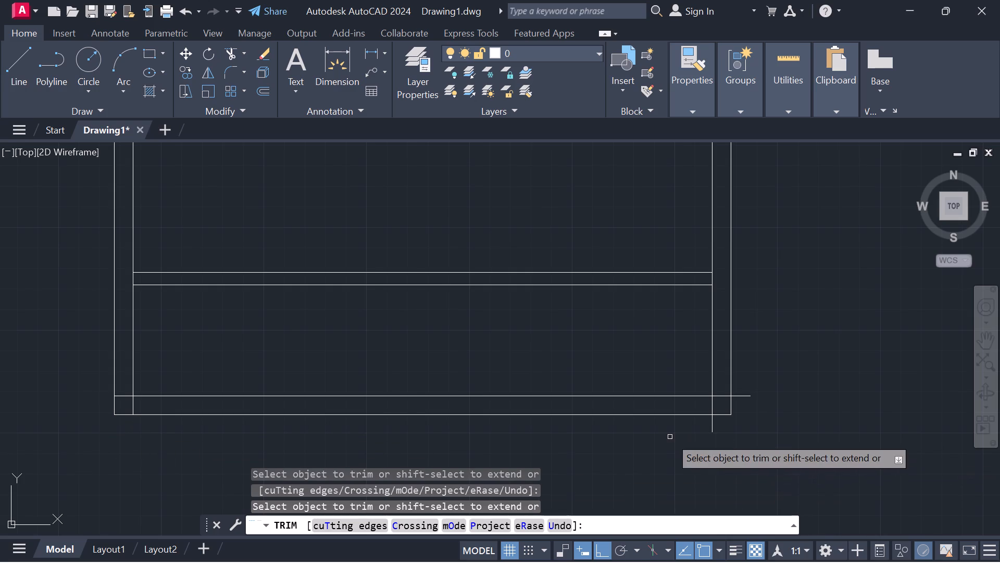
drag(676, 434, 745, 420)
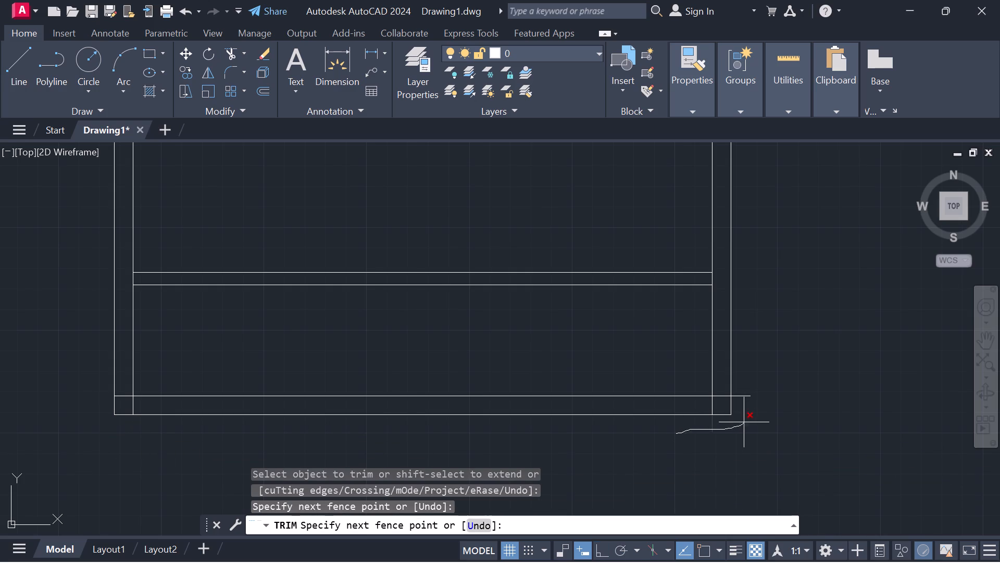
drag(745, 420, 747, 383)
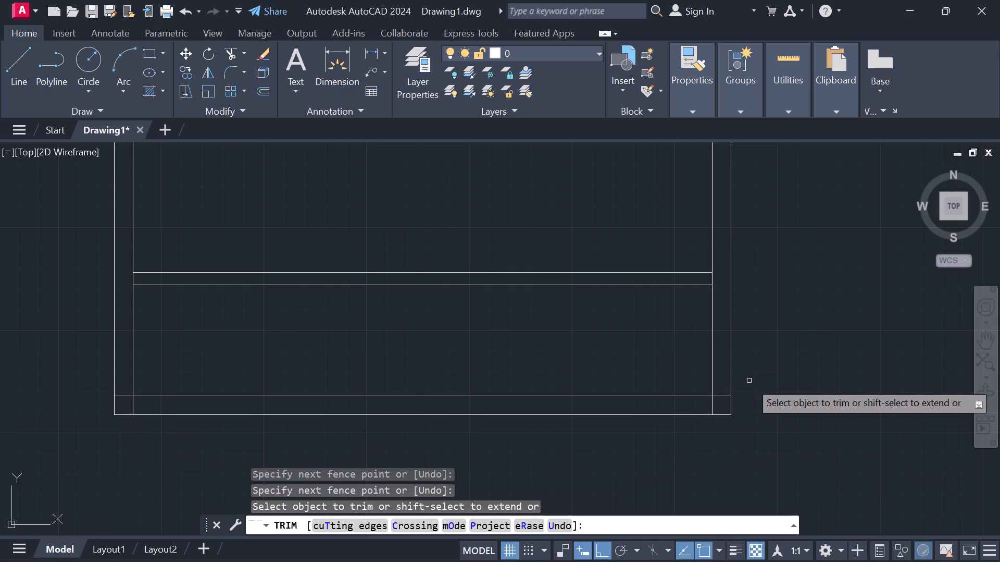
scroll(804, 402, down, 1)
middle_drag(799, 389, 671, 398)
key(Escape)
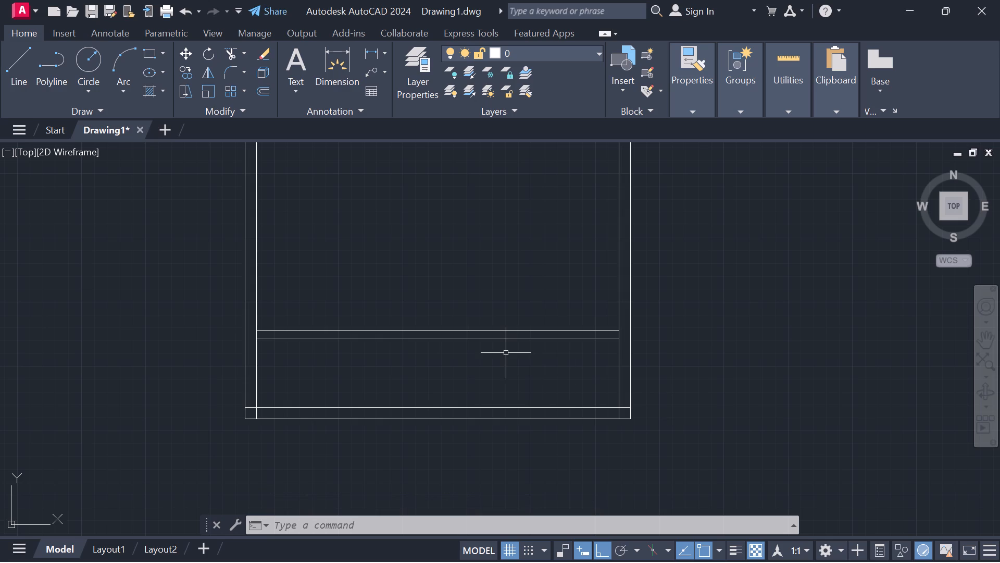
scroll(504, 352, down, 1)
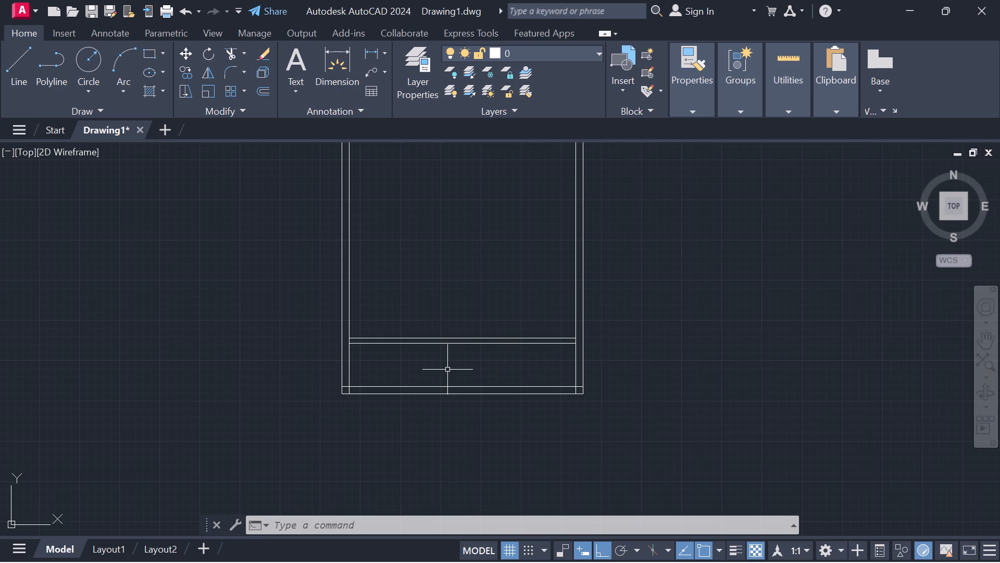
Erase the entire floor plan, including the outer and inner wall outlines and the partition lines.
scroll(446, 370, up, 1)
scroll(446, 370, down, 1)
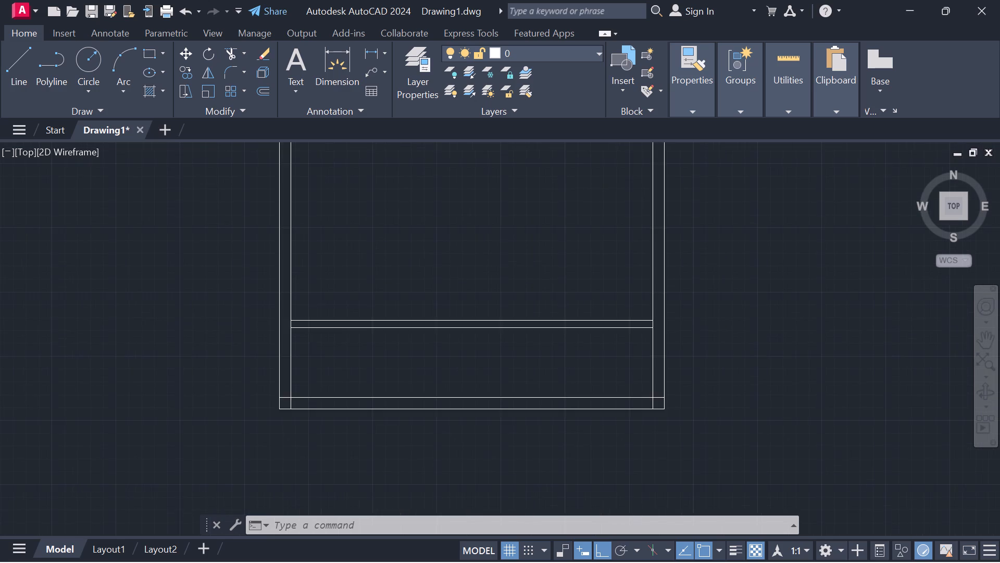
scroll(395, 329, down, 2)
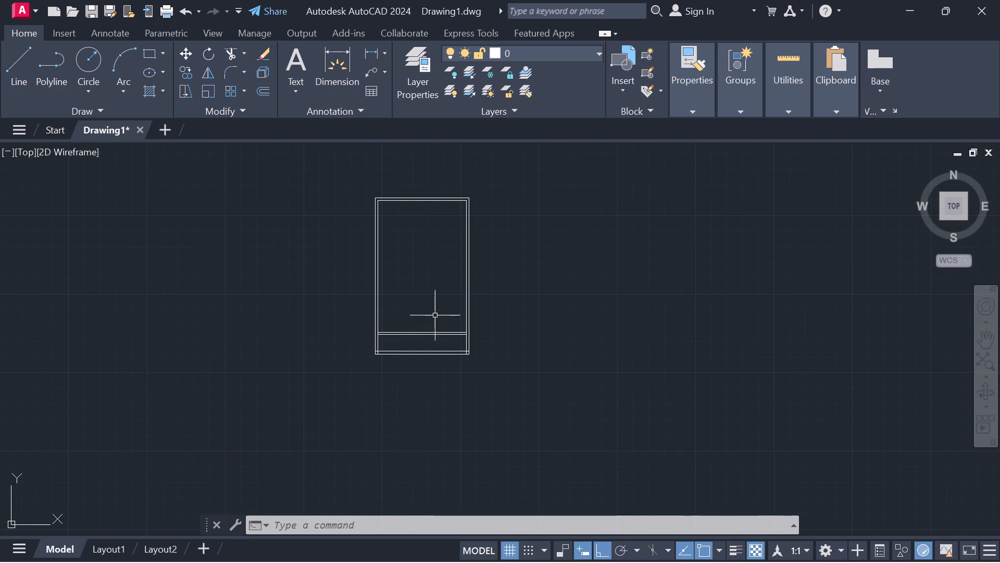
scroll(435, 315, up, 2)
drag(648, 310, 33, 313)
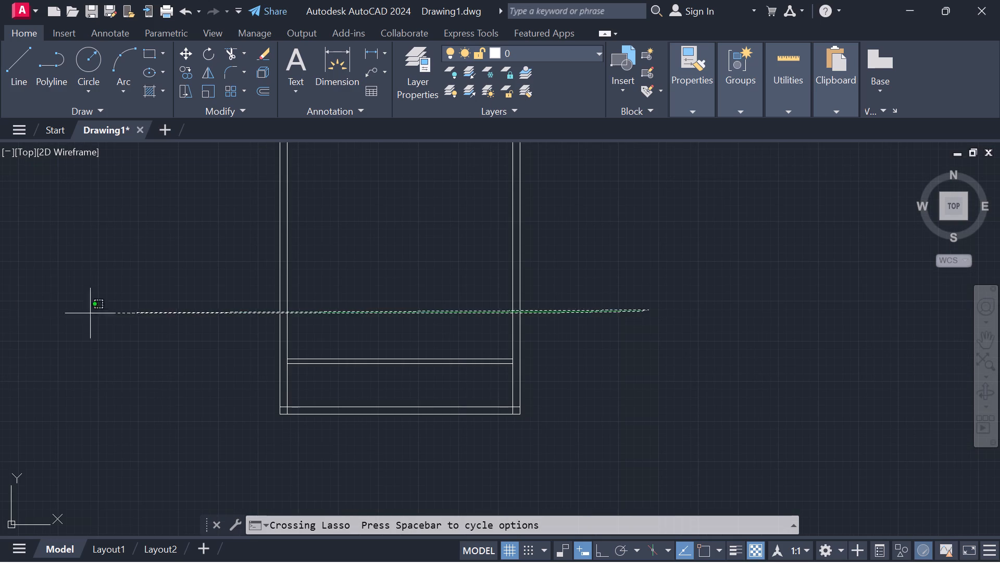
drag(33, 313, 640, 458)
right_click(641, 452)
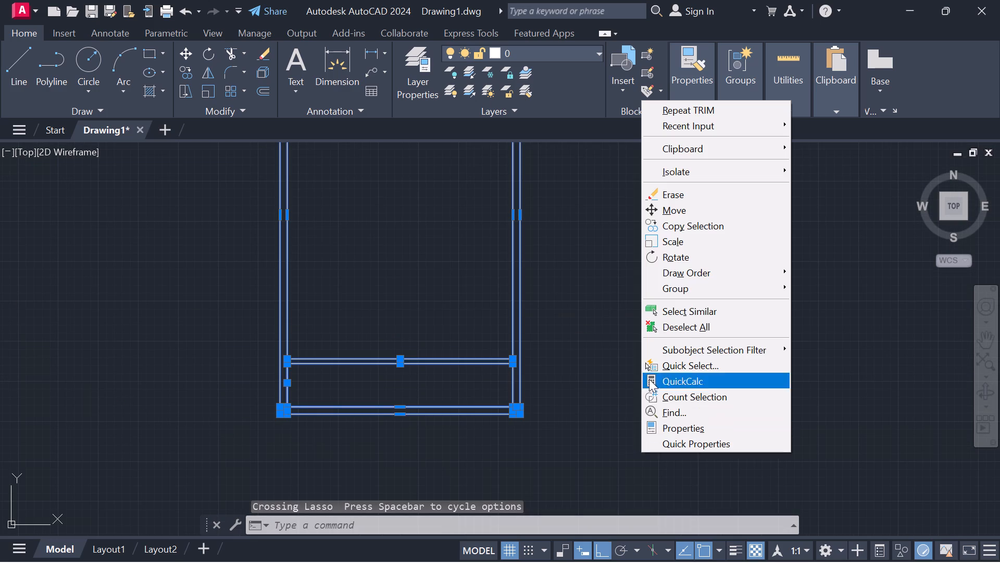
click(675, 199)
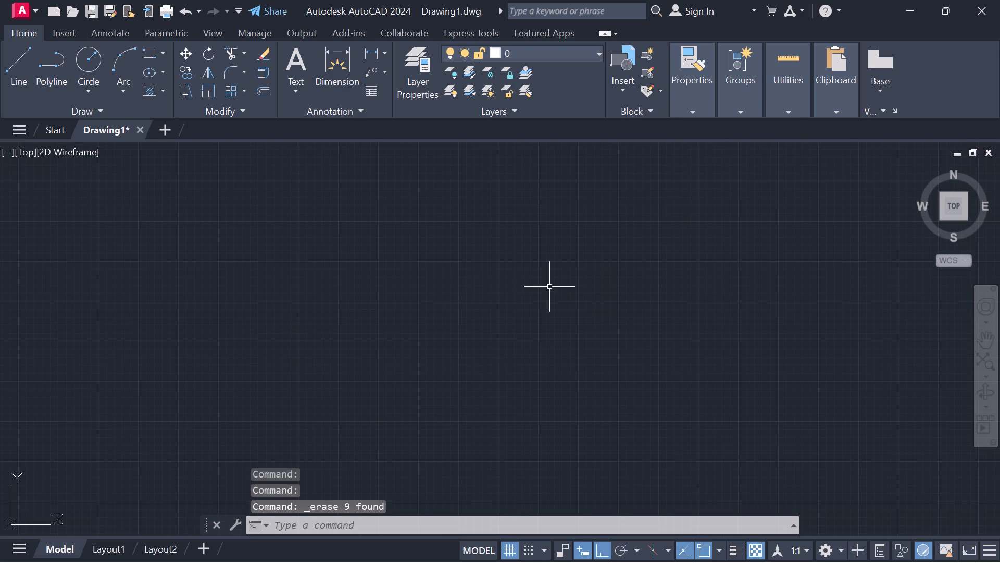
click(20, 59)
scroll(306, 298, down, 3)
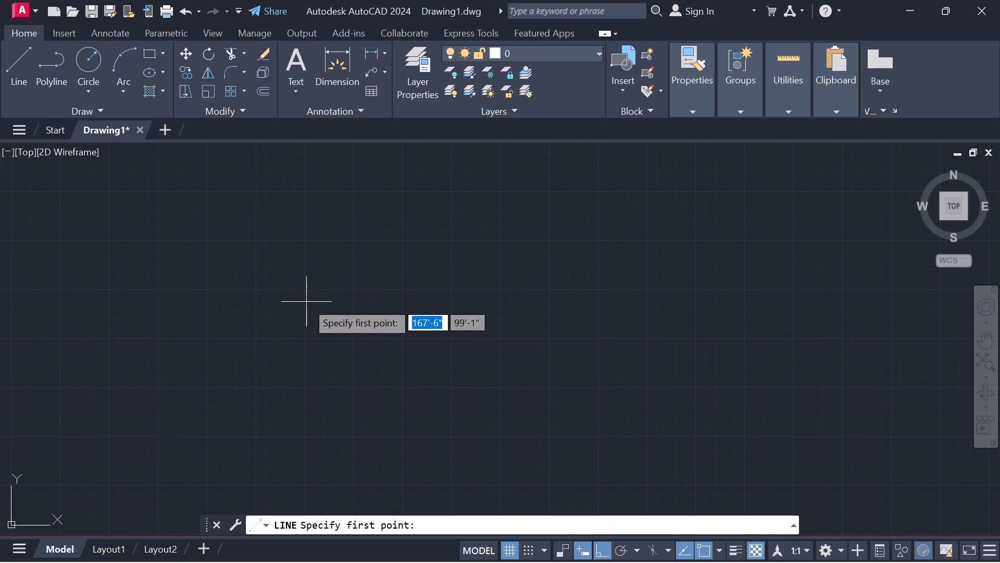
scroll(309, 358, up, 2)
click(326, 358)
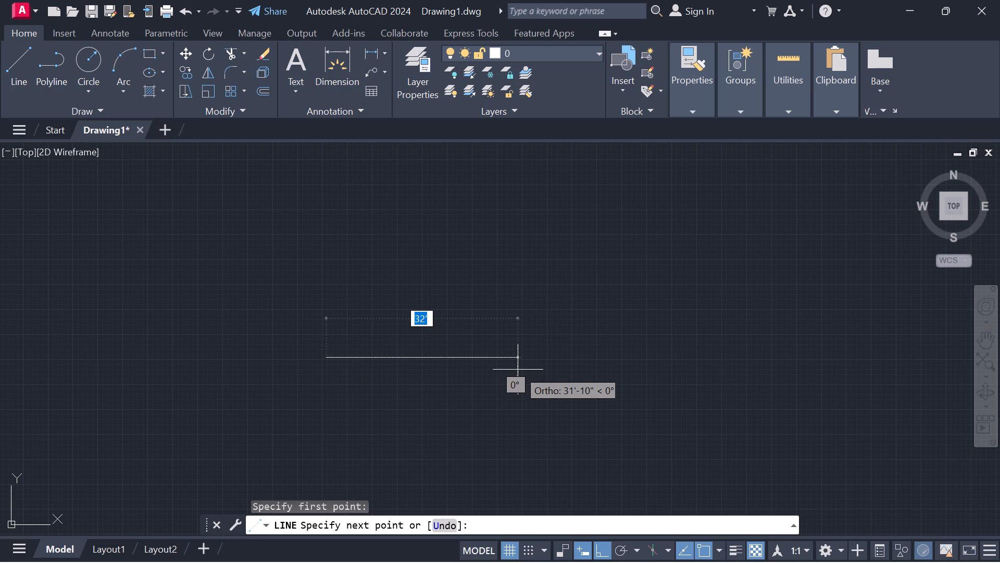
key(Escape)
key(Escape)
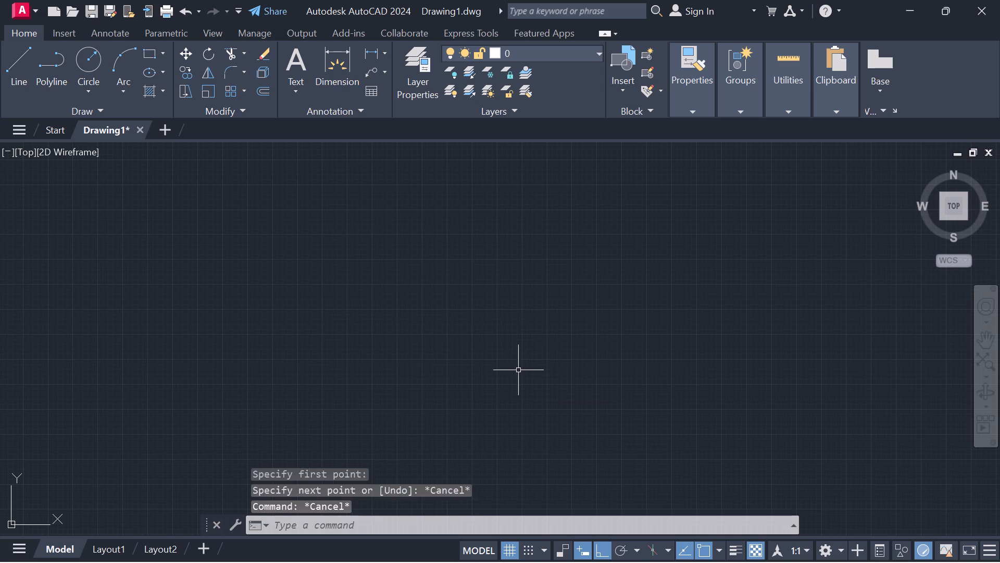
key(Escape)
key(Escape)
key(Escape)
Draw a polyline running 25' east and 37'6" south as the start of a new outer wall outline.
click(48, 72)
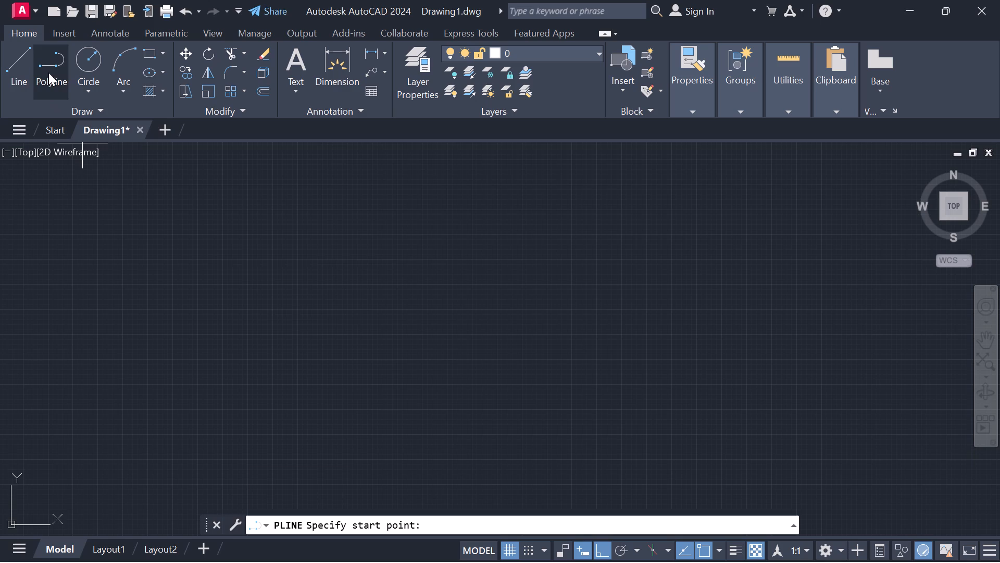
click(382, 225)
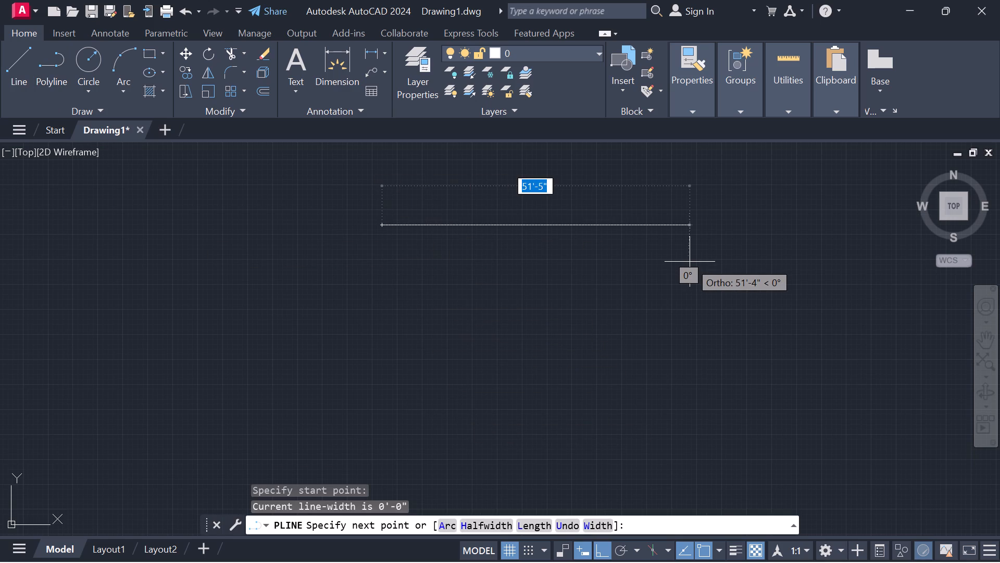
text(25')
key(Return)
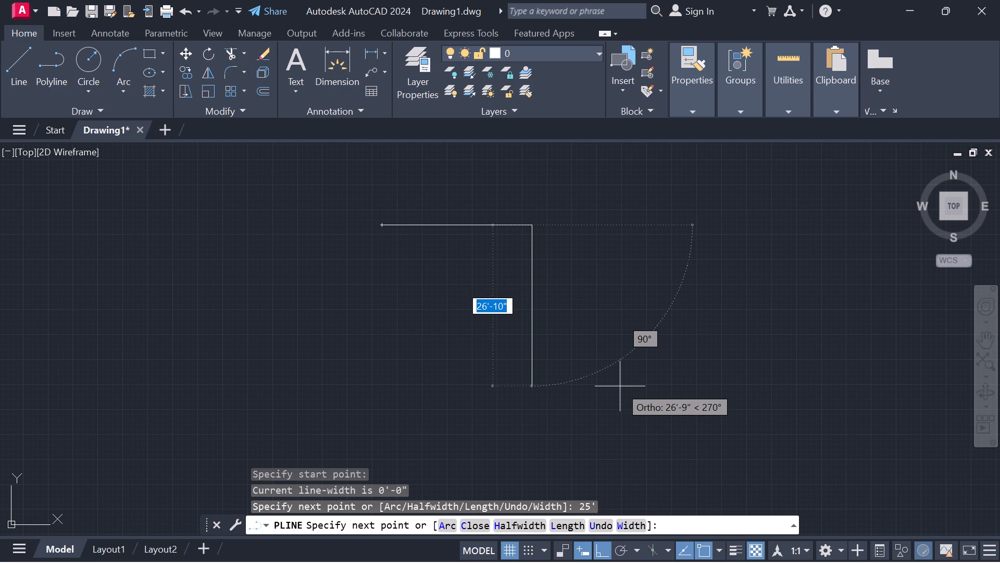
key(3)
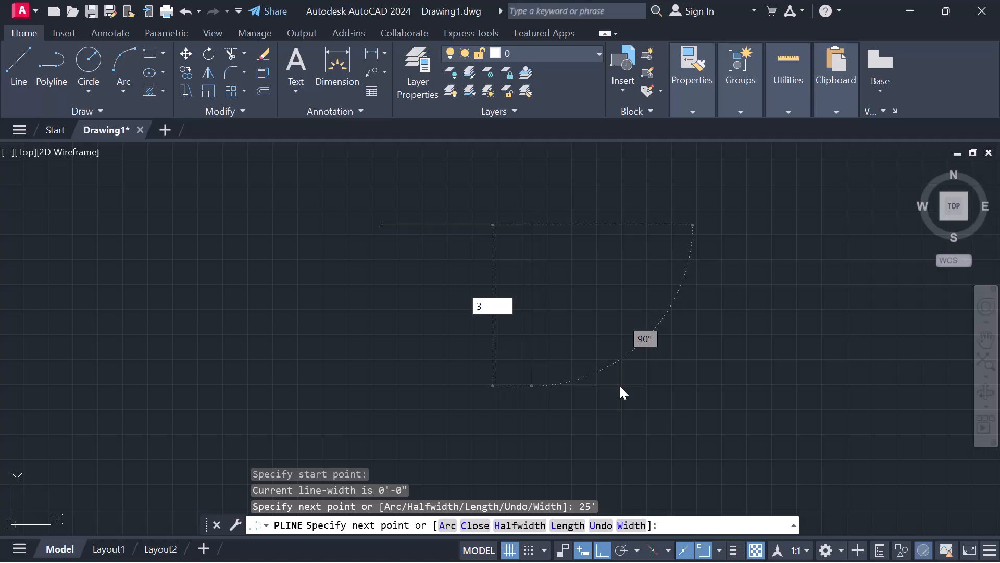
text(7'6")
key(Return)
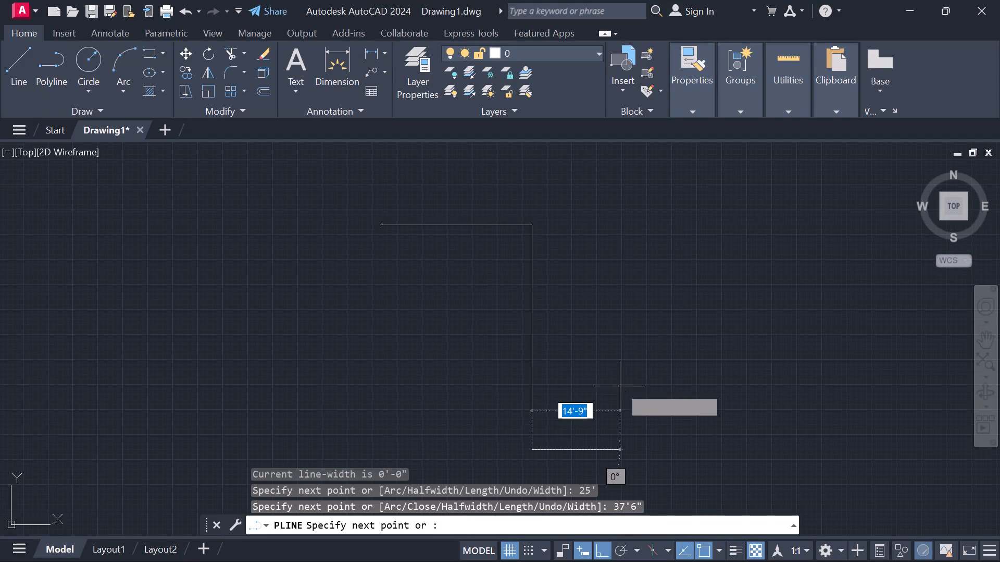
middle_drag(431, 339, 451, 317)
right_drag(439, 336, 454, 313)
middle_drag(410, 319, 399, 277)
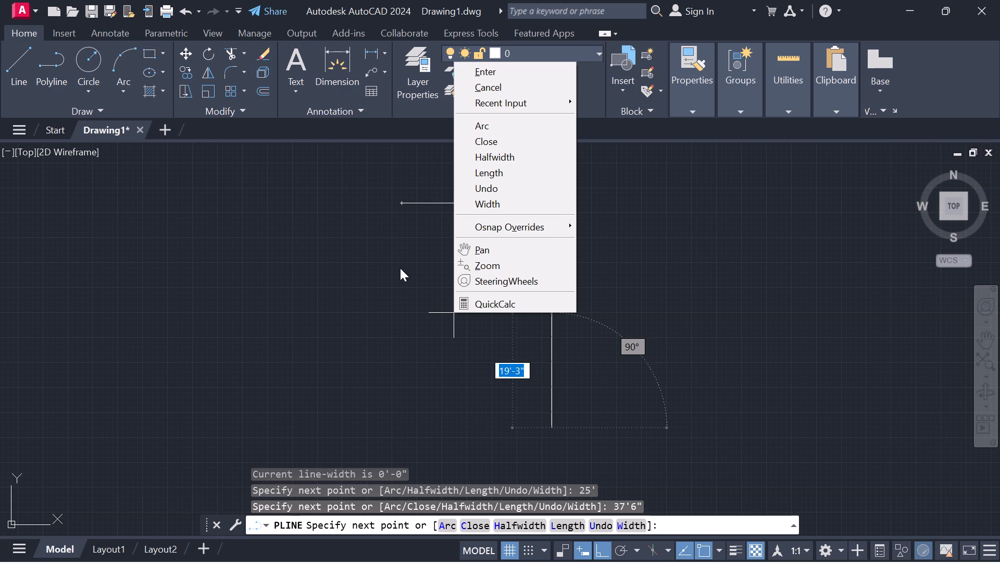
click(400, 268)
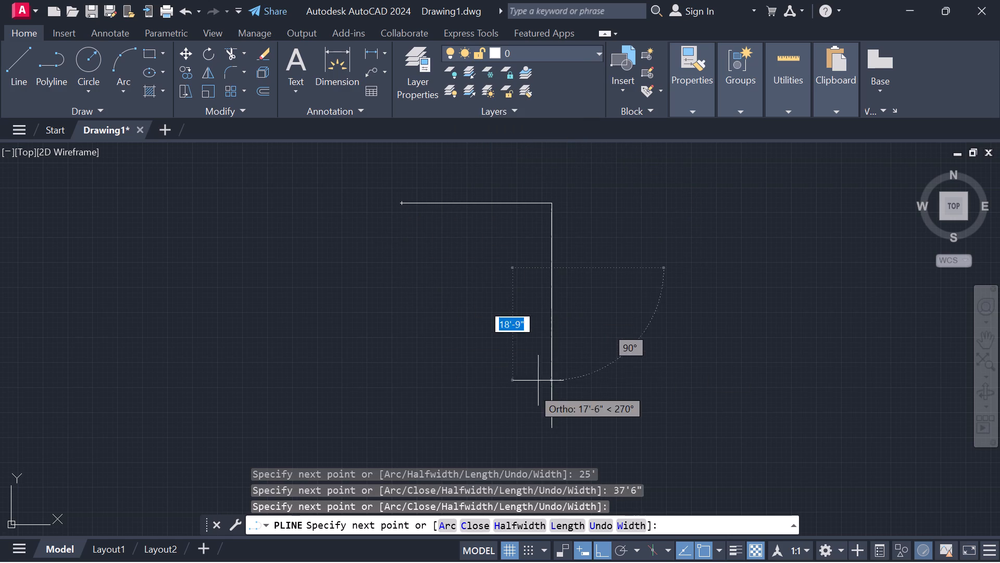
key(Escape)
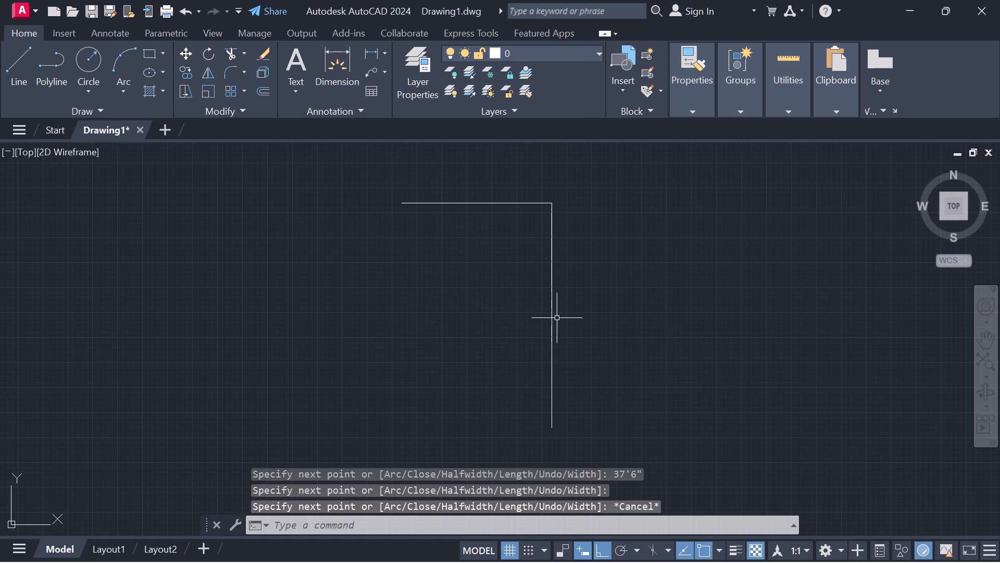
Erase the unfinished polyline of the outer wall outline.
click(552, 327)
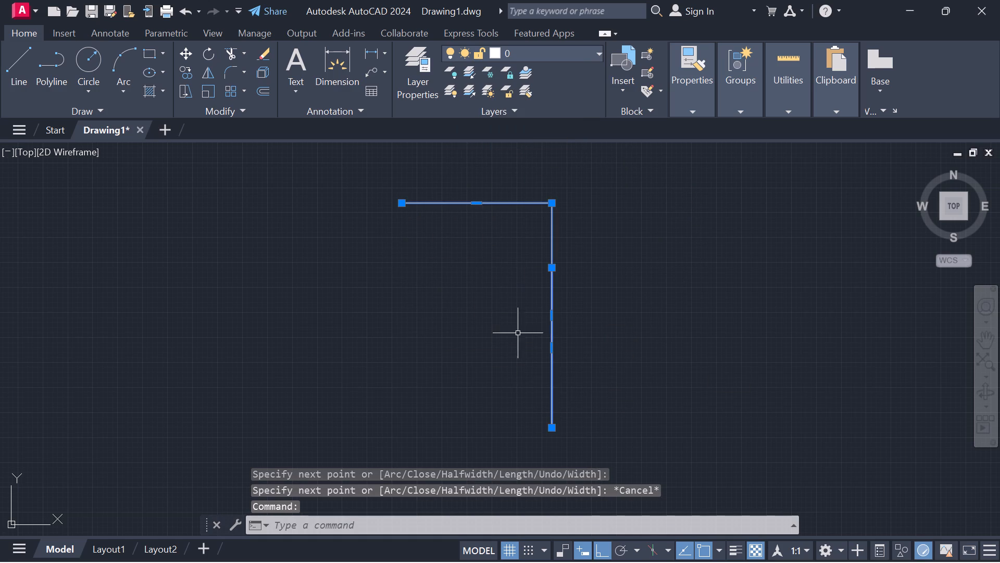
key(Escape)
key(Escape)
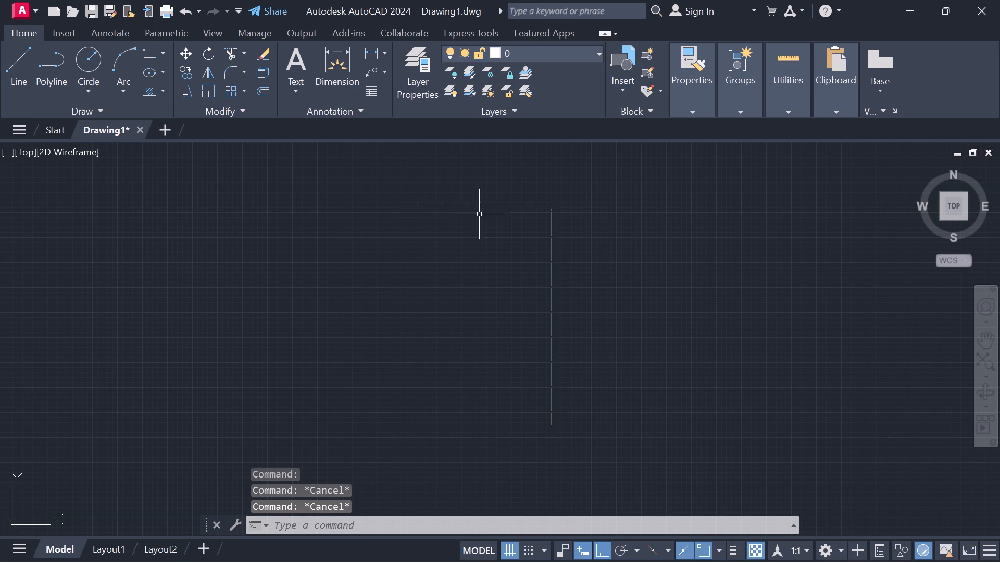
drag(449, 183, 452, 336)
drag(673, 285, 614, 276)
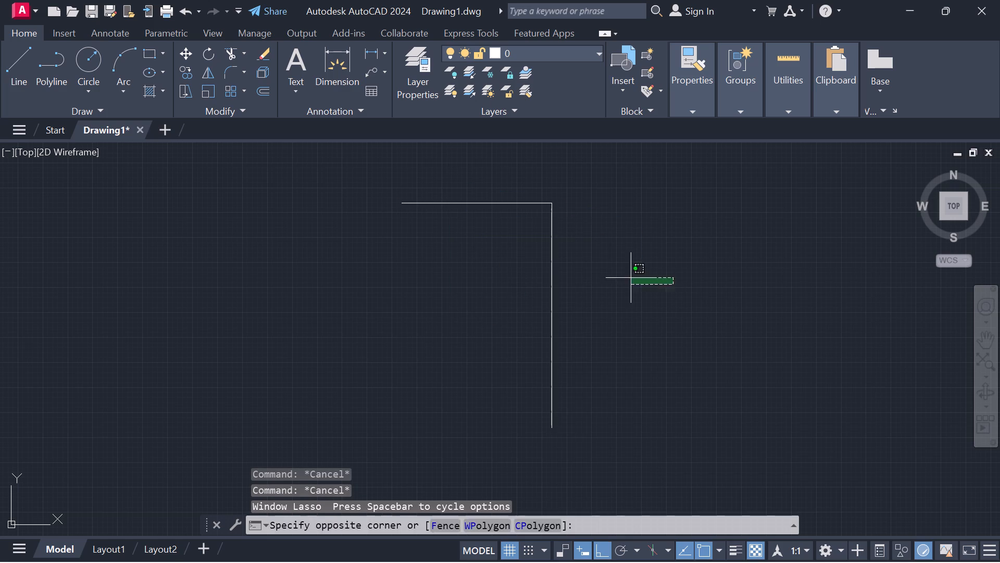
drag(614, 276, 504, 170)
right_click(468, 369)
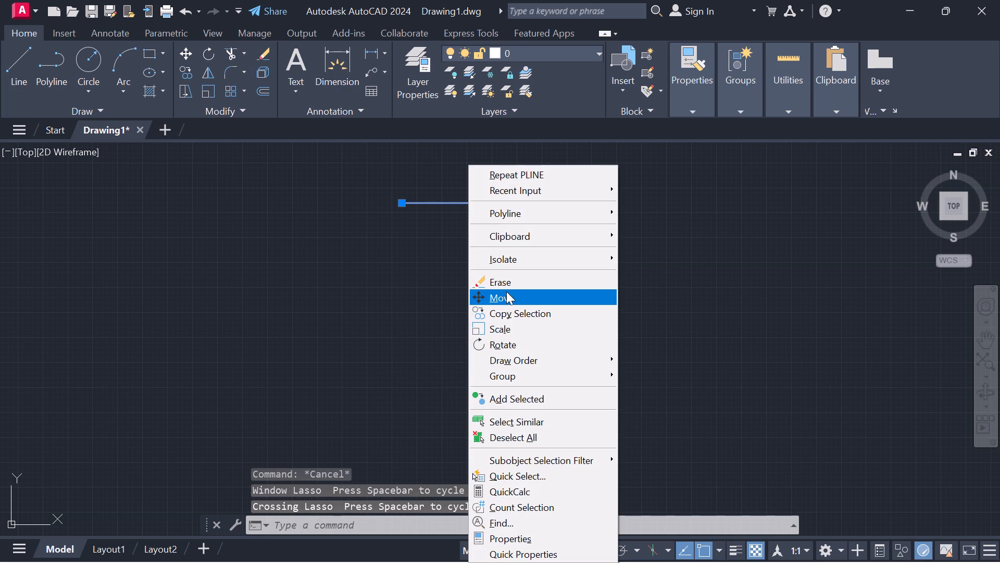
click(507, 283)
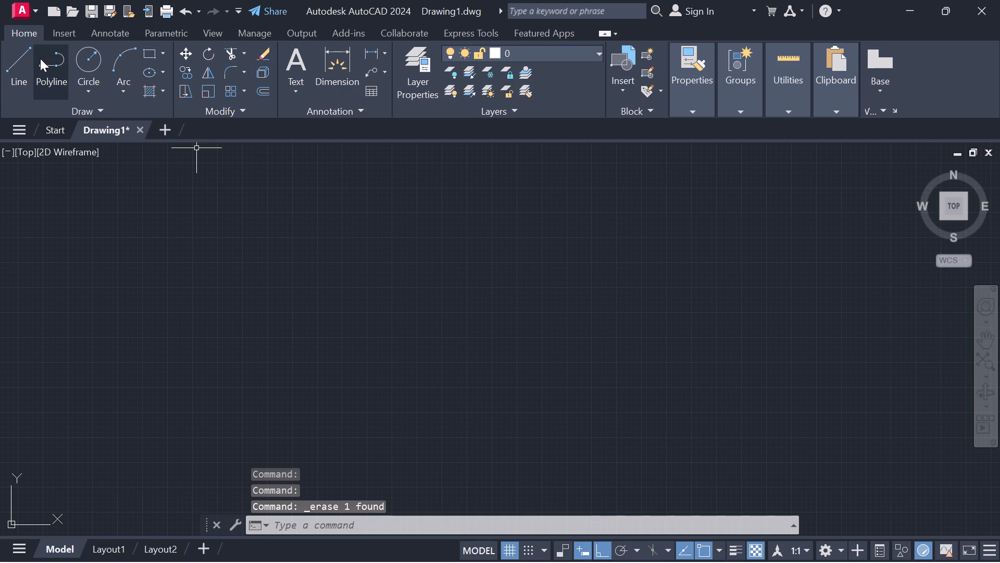
Draw the outer wall outline as a rectangular polyline, 20' wide east-west and 37'6" long north-south, returning to its start point.
click(52, 58)
click(331, 210)
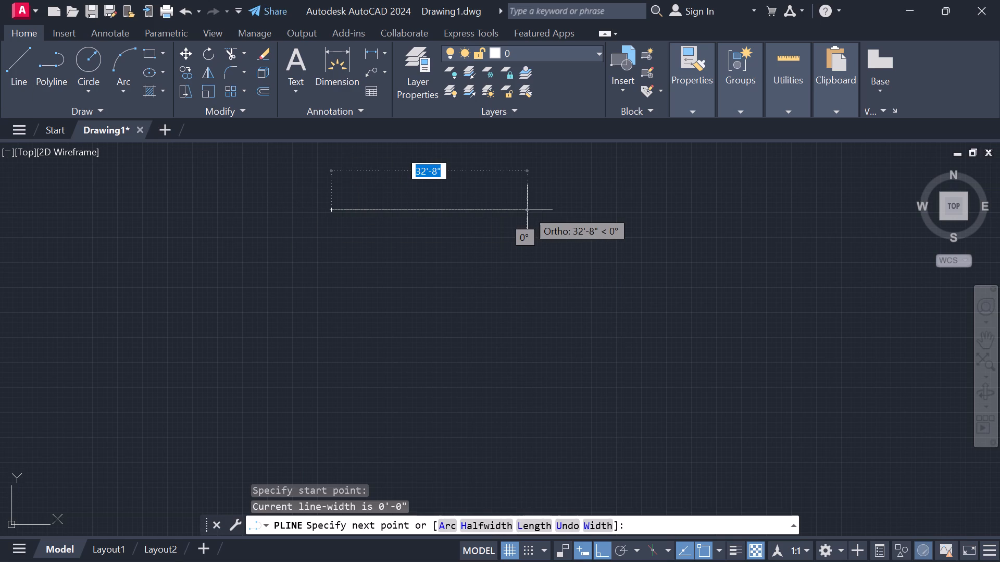
text(20')
key(Return)
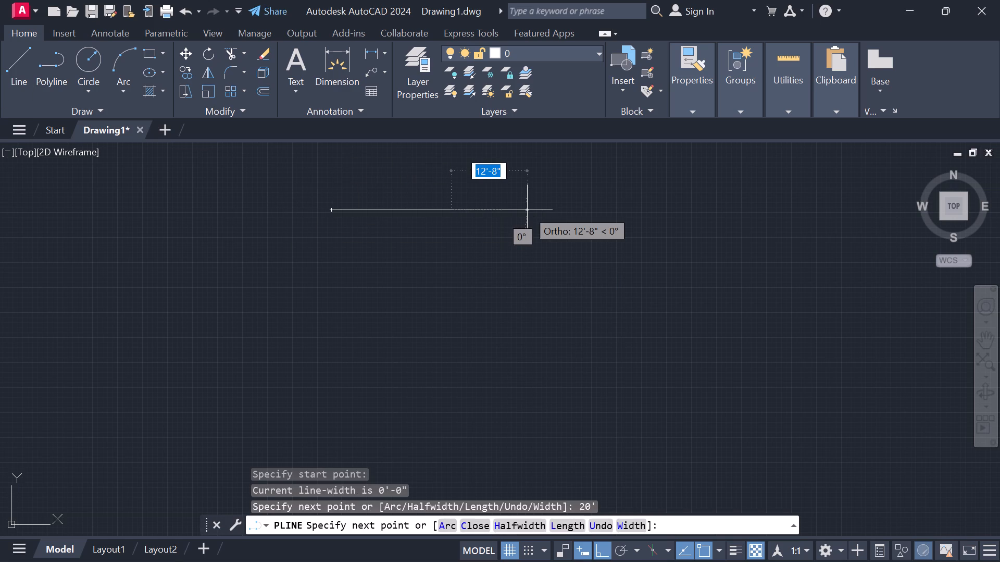
text(37)
key(apostrophe)
key(BackSpace)
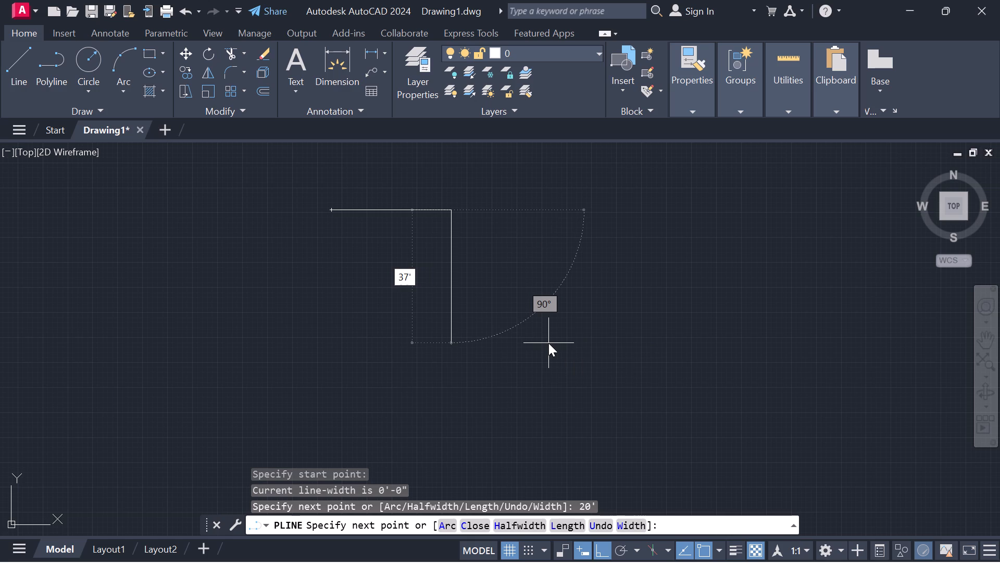
key(apostrophe)
text(6")
key(Return)
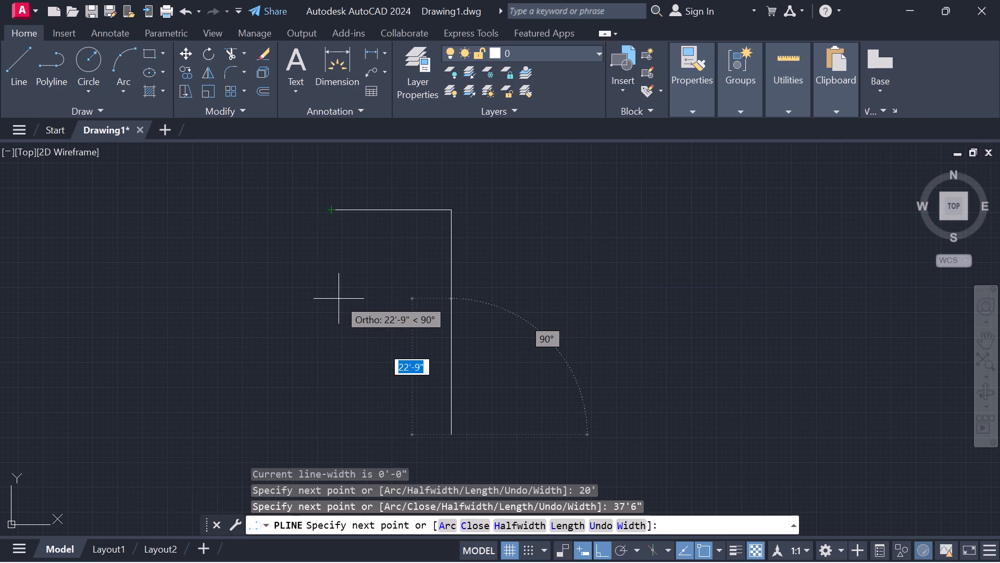
click(334, 373)
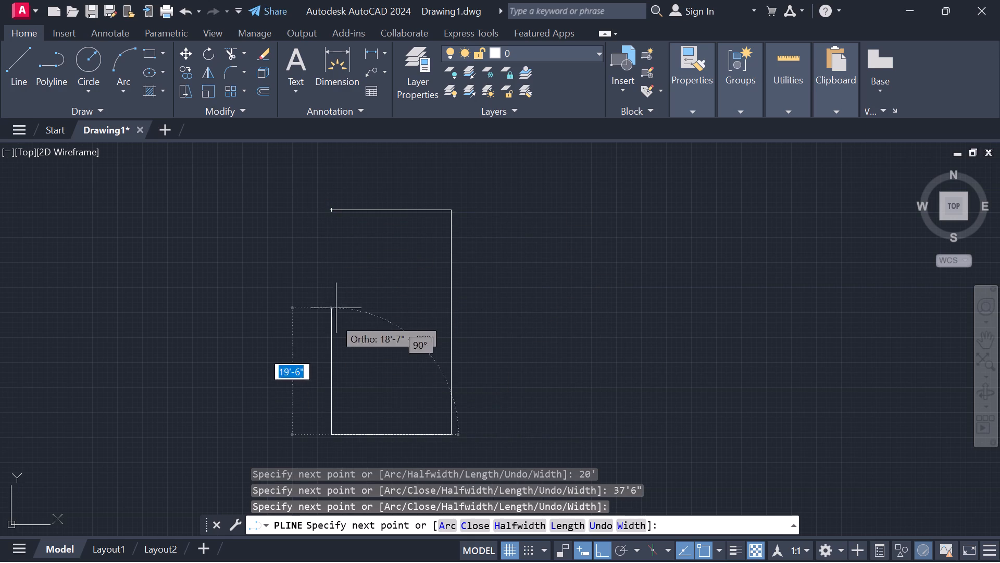
click(334, 215)
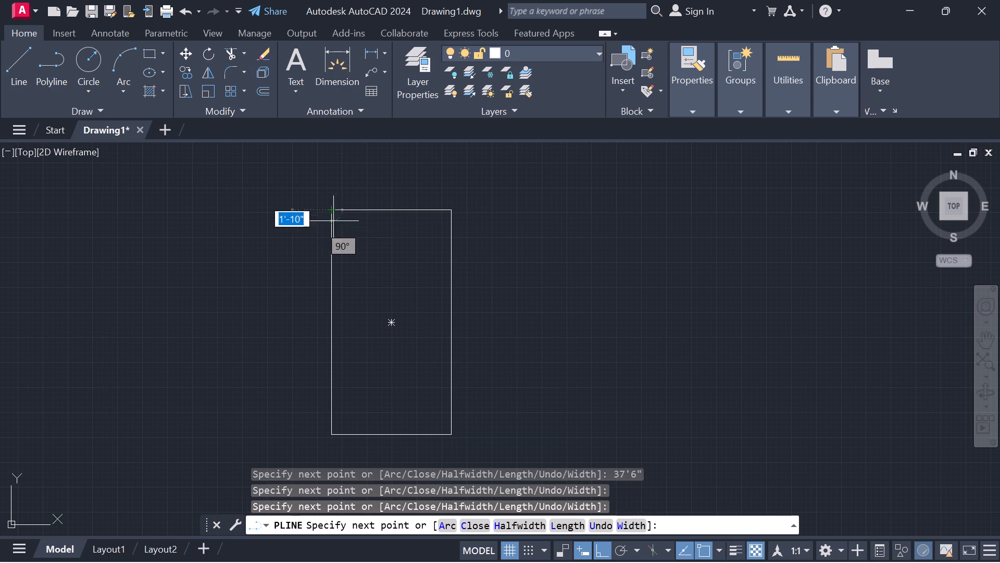
key(Escape)
Offset the rectangular outer wall outline 9" inward to form the inner wall face.
middle_drag(349, 279, 348, 260)
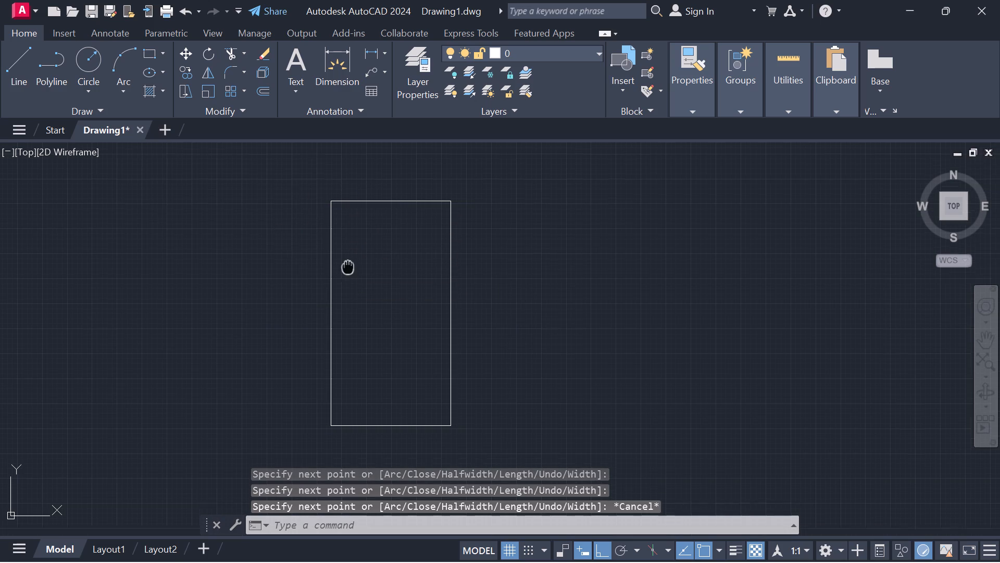
middle_drag(348, 260, 348, 250)
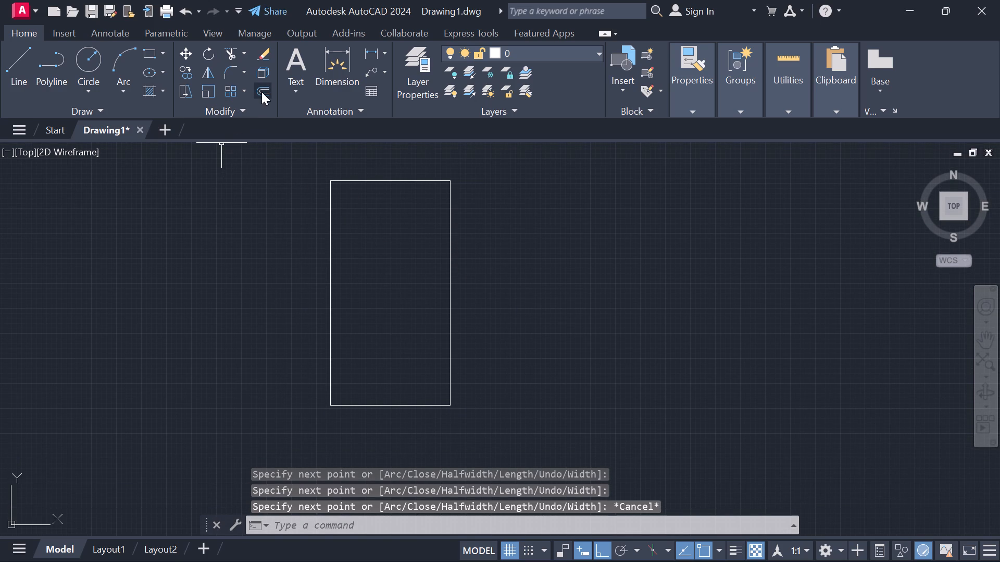
click(261, 91)
click(328, 182)
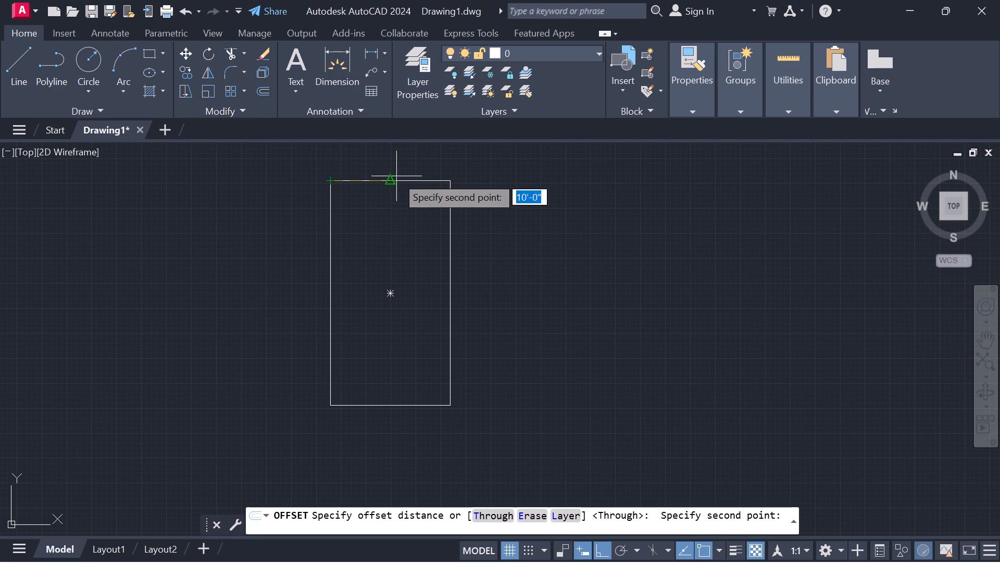
click(455, 181)
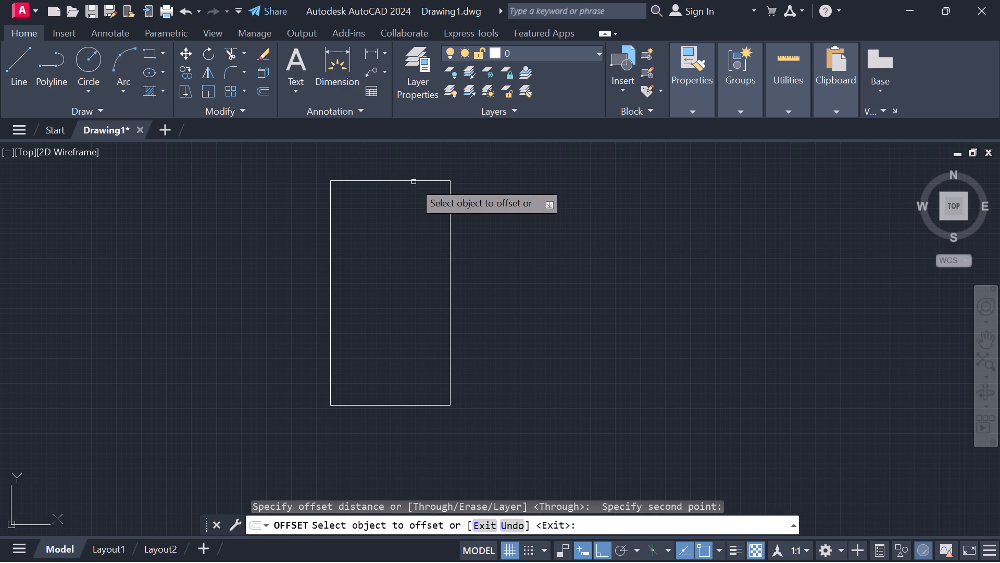
click(414, 182)
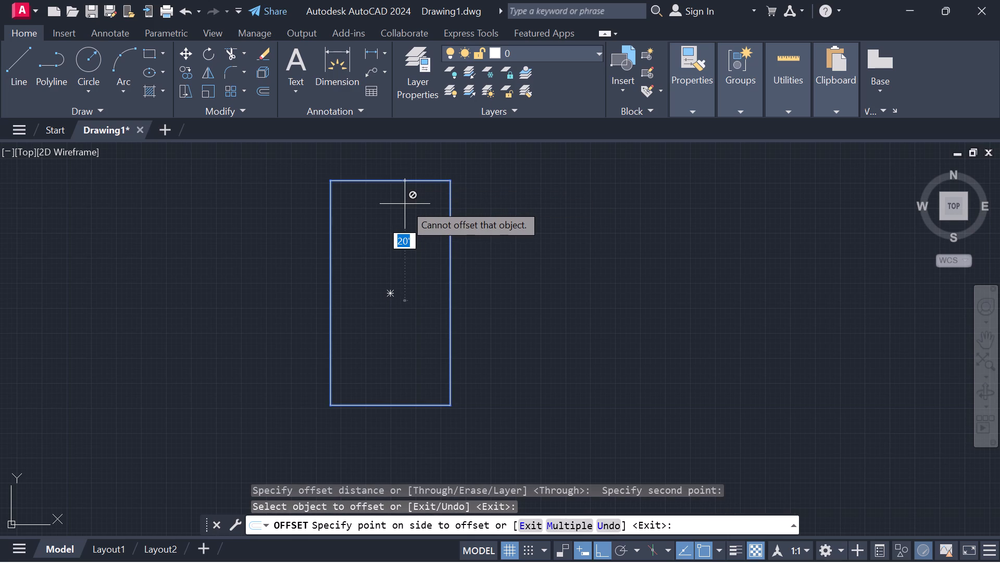
text(9")
key(Return)
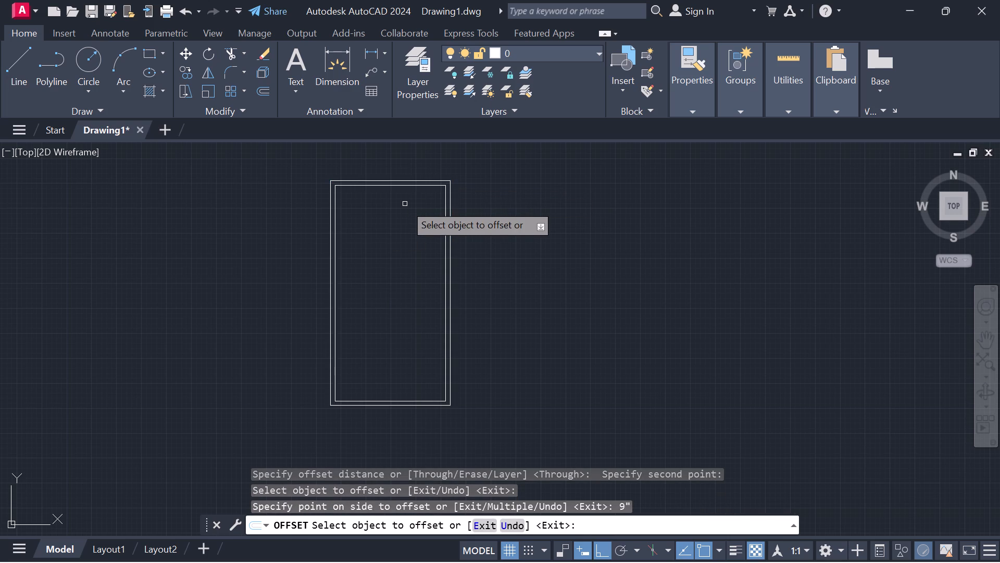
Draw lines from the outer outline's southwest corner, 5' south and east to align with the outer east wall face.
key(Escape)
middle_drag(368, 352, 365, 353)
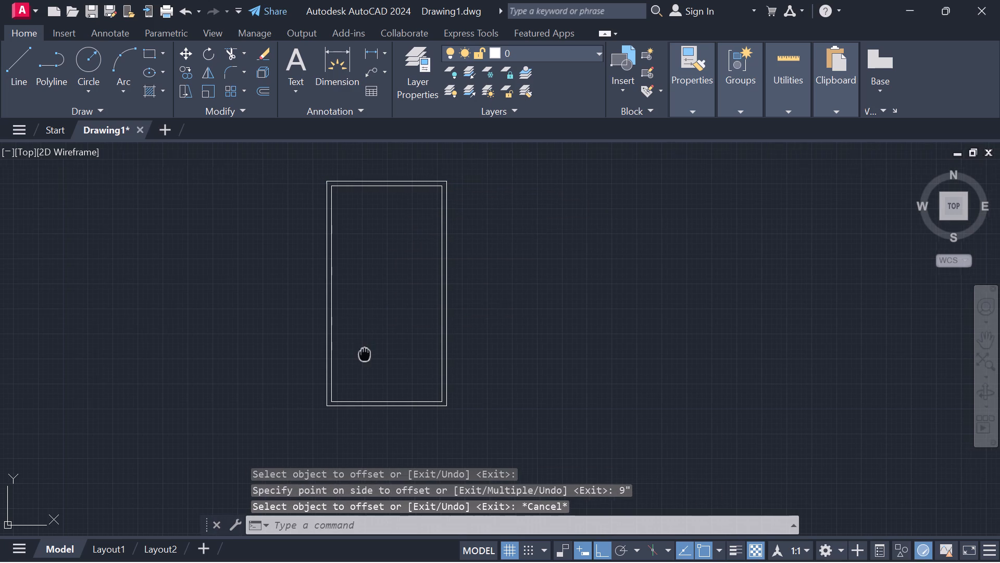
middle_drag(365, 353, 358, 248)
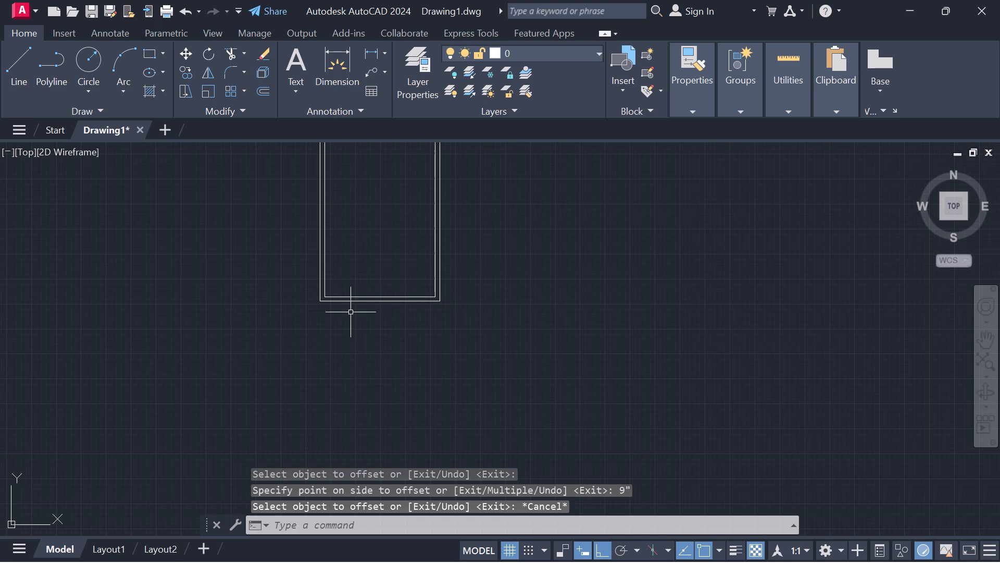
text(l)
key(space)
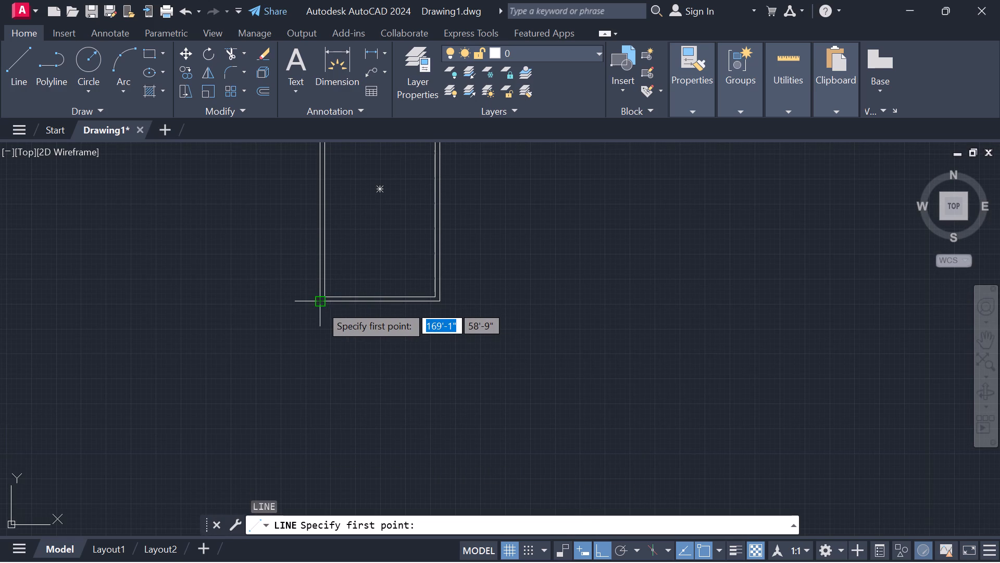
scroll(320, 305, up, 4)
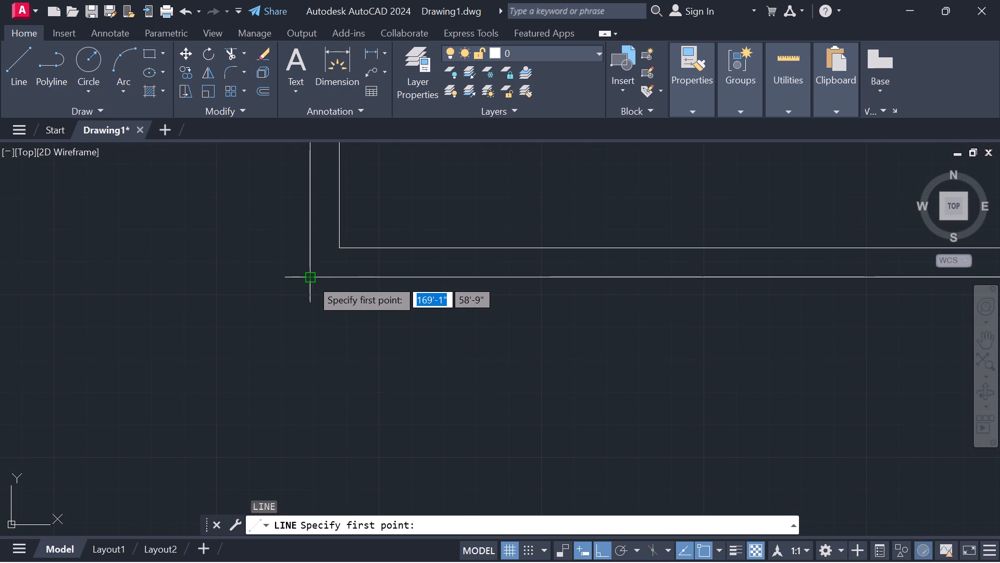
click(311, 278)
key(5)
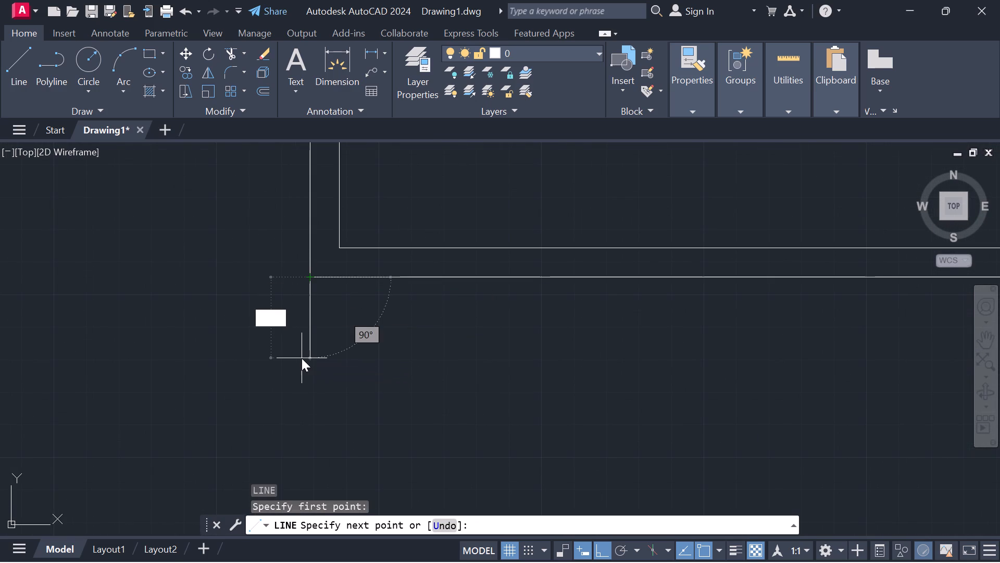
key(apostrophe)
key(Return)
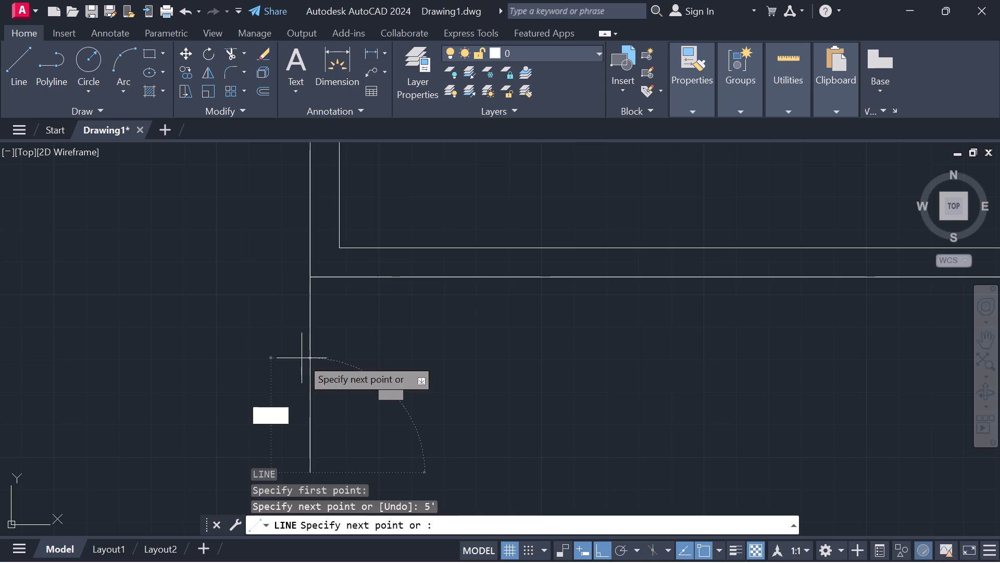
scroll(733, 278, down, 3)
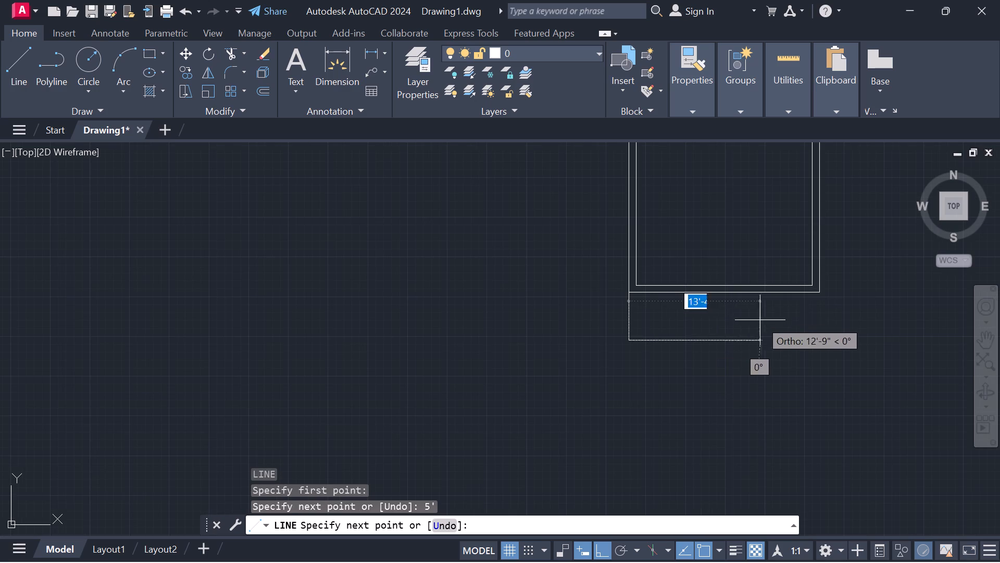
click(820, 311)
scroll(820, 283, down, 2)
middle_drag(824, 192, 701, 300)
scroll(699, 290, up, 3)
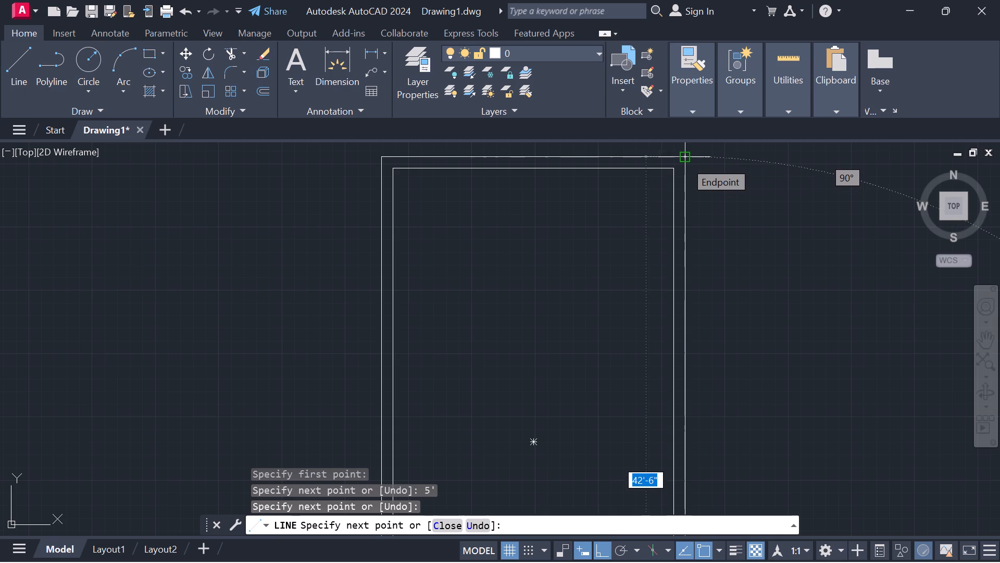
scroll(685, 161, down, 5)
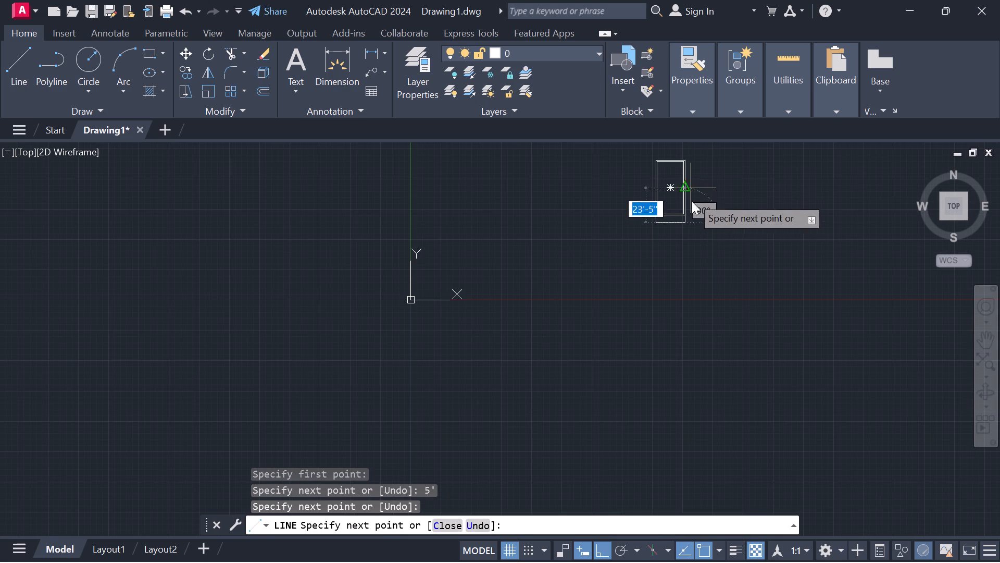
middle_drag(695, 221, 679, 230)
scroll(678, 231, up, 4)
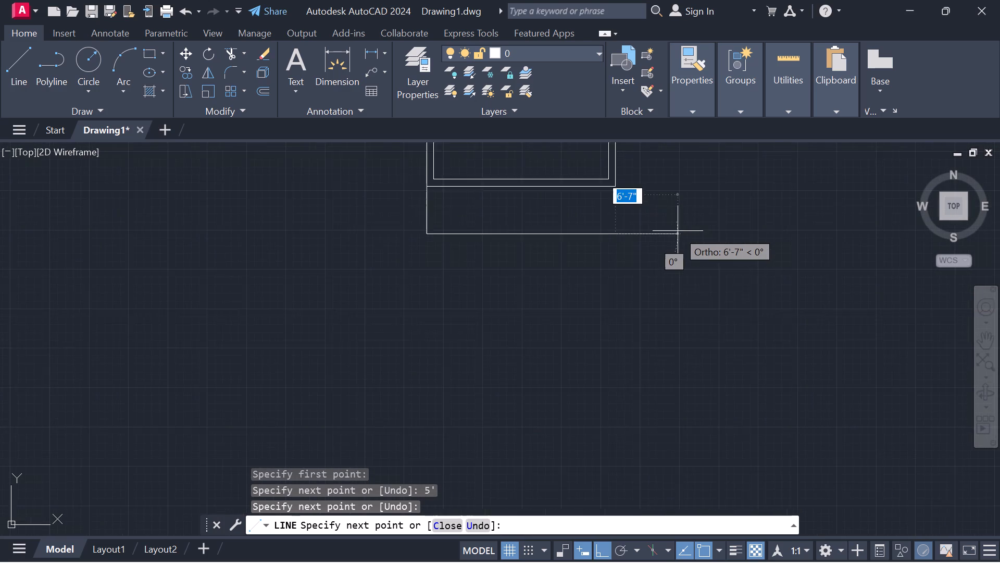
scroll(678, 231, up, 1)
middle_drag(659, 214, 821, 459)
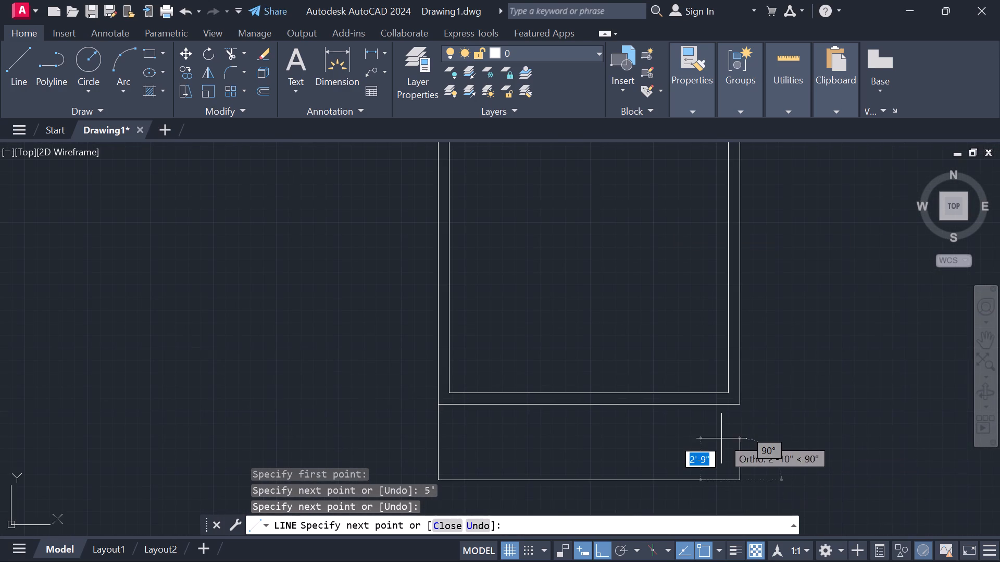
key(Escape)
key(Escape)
Erase both rectangular wall outlines together with the two lines added south of them.
drag(687, 349, 393, 521)
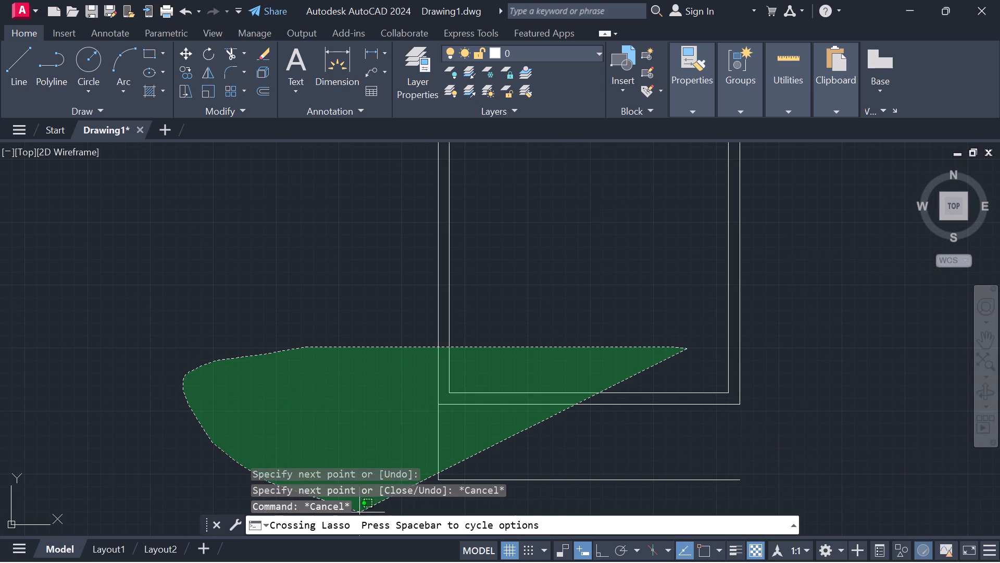
drag(393, 521, 787, 484)
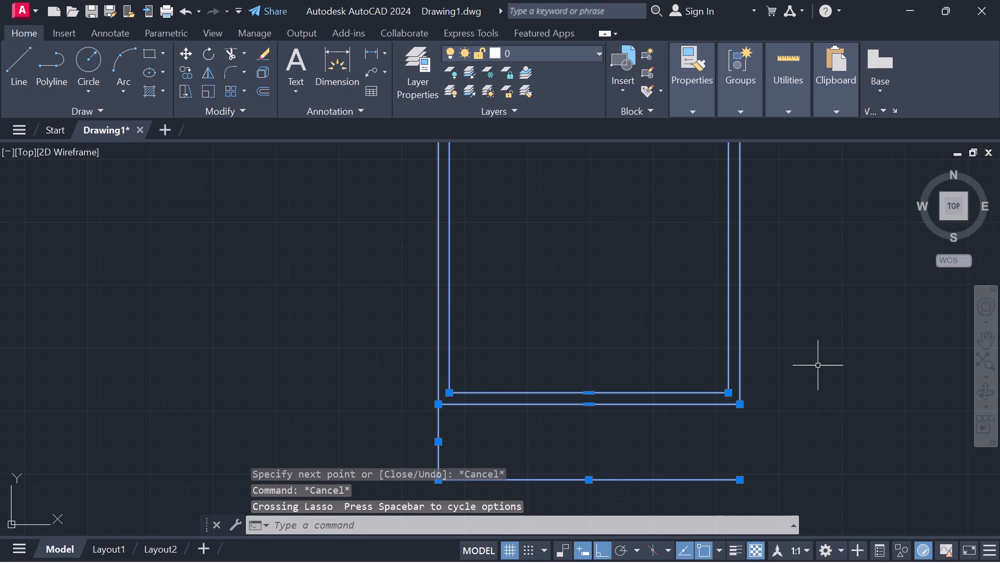
right_click(820, 358)
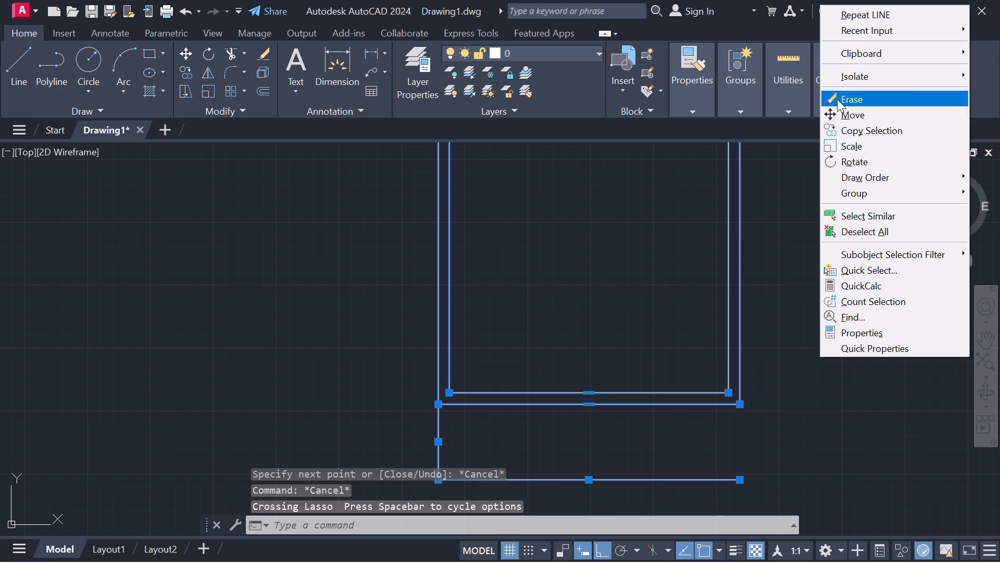
click(837, 99)
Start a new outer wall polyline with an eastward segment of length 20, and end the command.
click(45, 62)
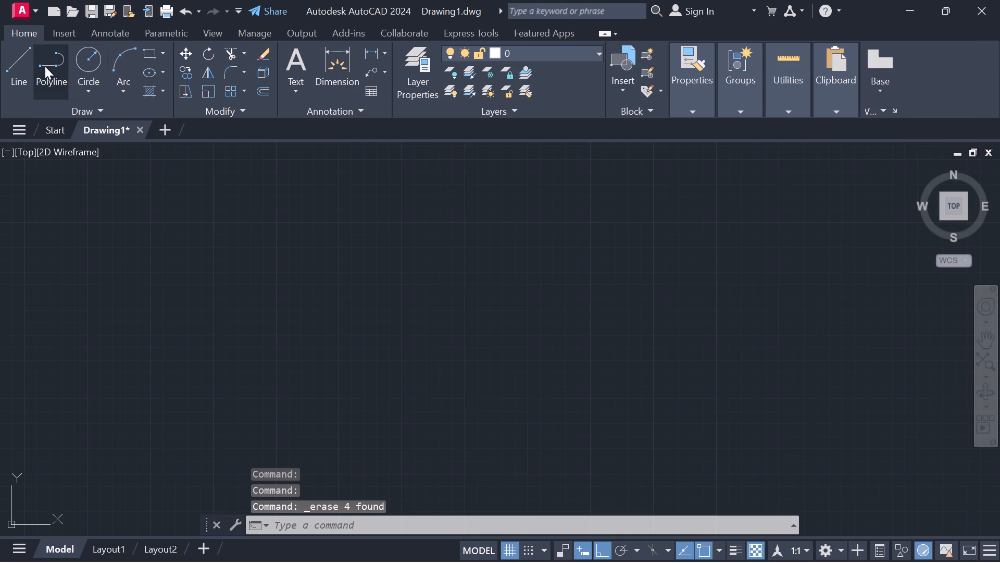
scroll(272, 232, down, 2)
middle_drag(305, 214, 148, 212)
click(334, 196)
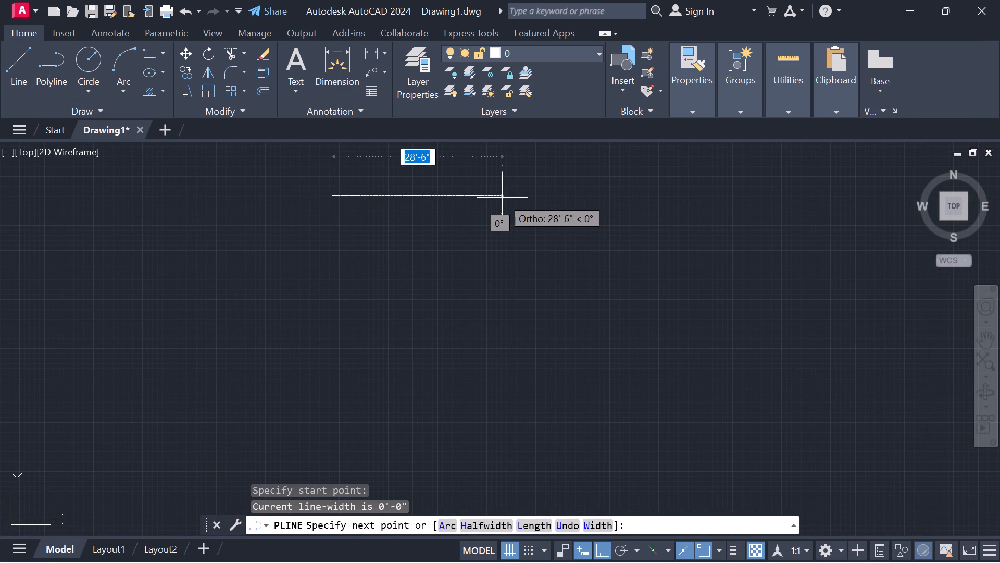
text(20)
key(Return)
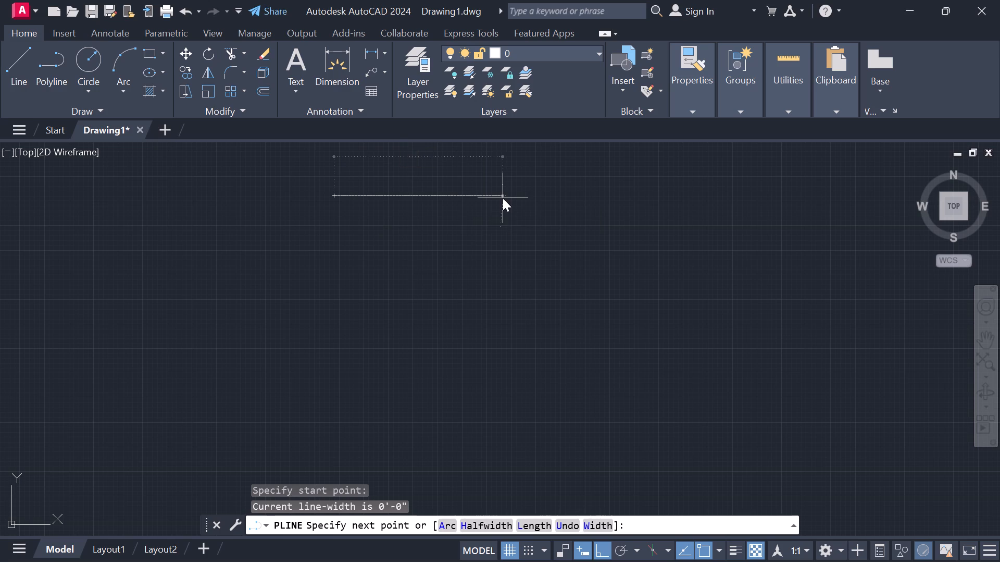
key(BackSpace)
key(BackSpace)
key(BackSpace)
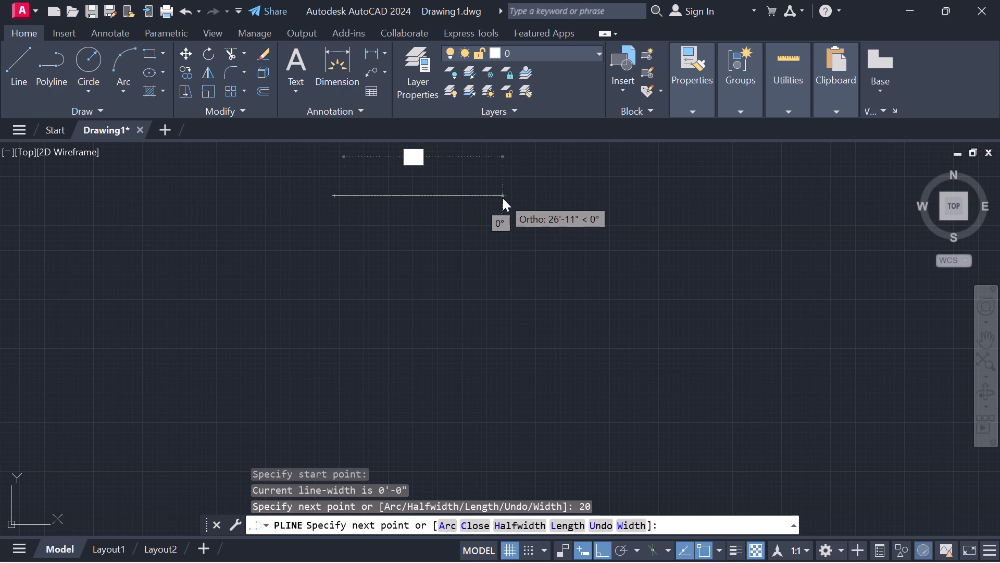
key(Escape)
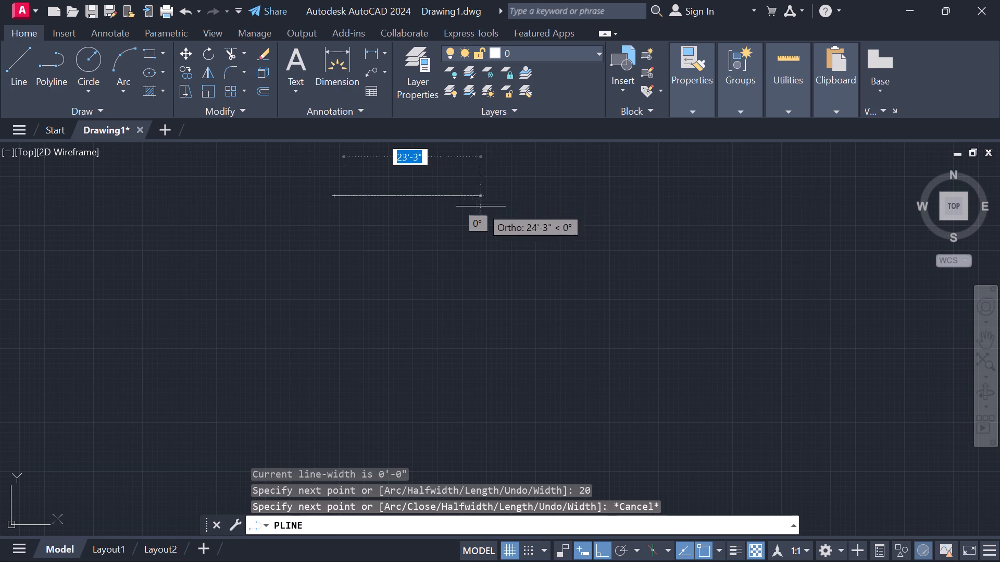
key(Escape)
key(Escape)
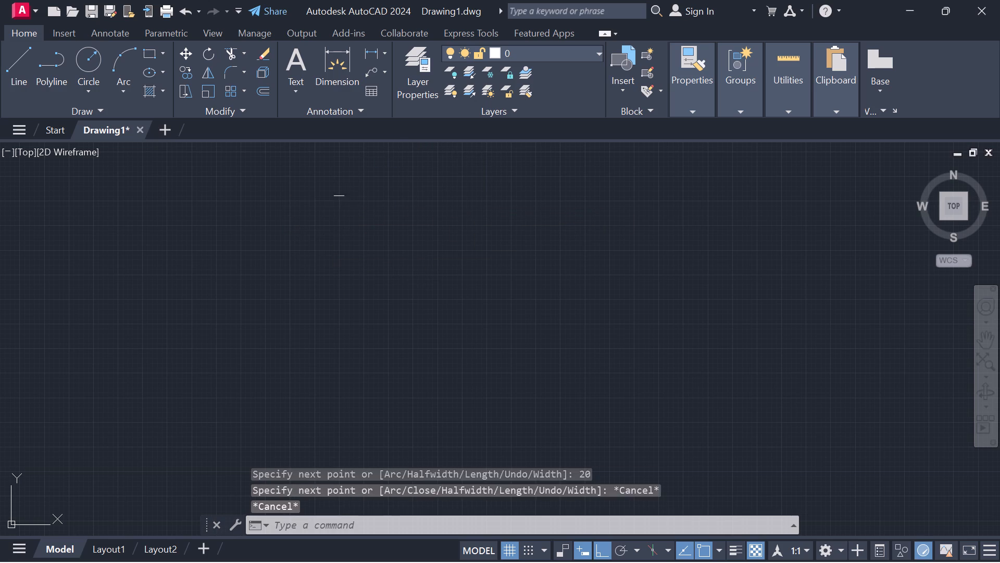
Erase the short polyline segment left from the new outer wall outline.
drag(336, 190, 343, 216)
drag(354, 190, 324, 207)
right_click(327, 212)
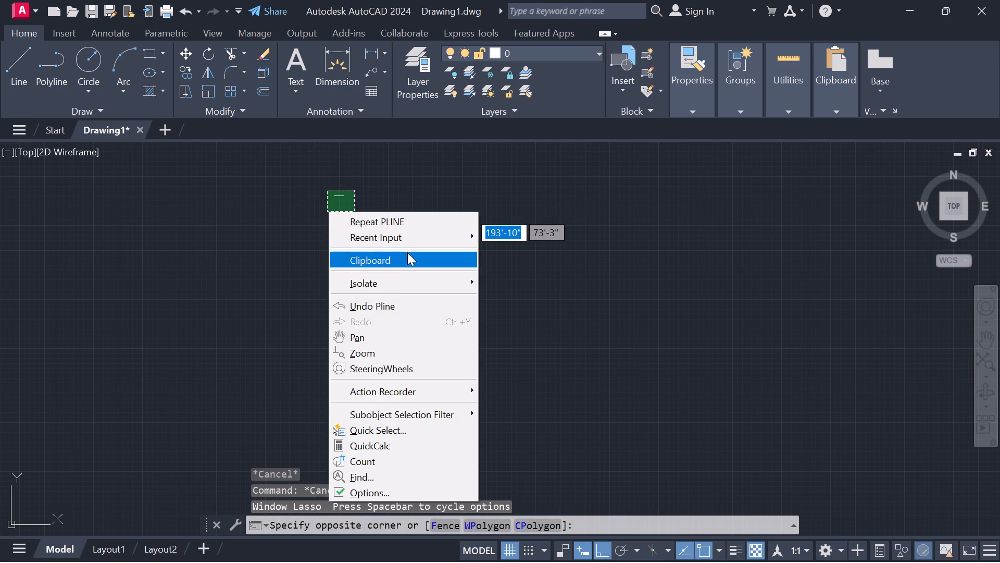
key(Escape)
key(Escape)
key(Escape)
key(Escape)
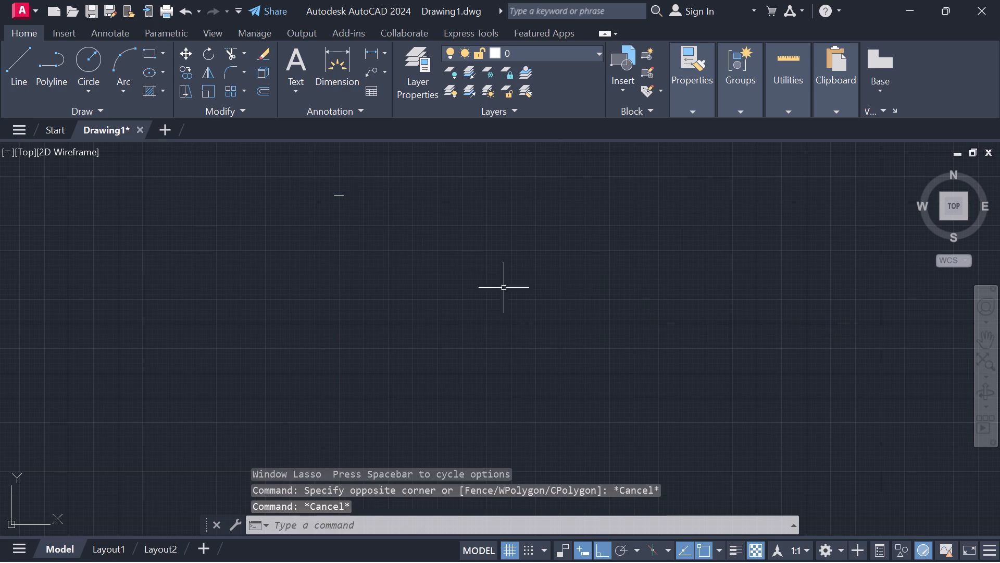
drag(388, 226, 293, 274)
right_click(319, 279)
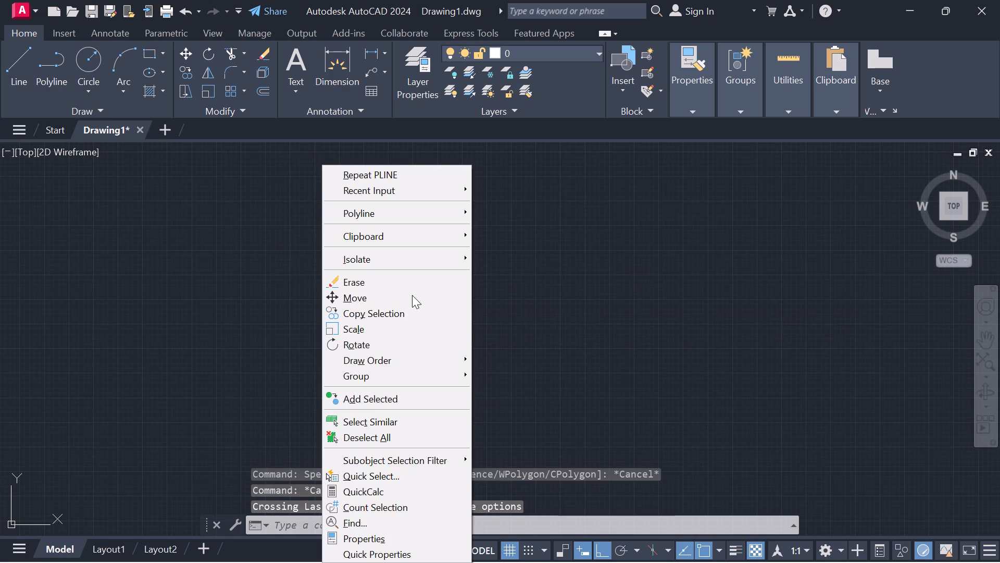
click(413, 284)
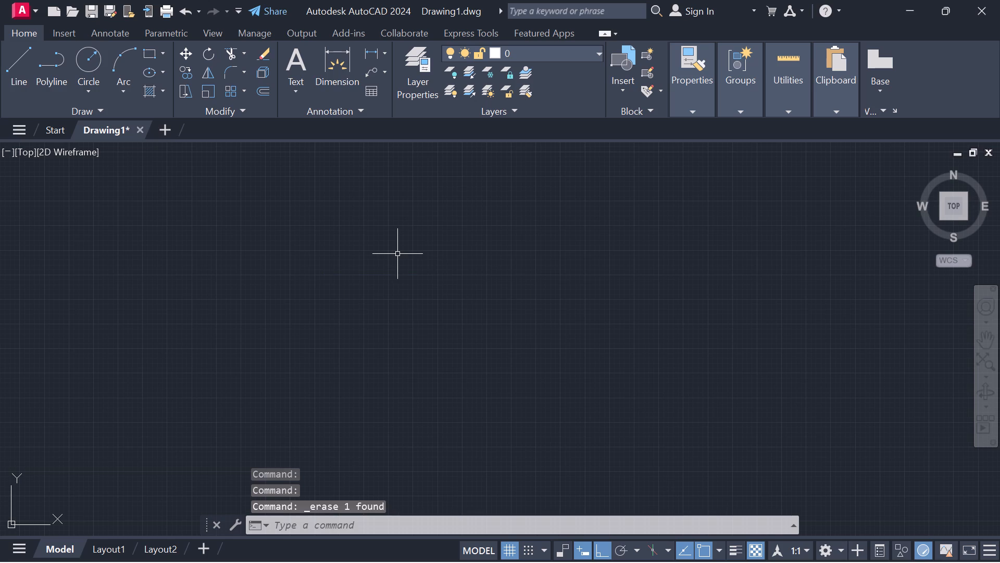
Draw the outer wall outline as a rectangular polyline, 20' wide east-west and 36'6" long north-south, returning to its start point.
click(54, 71)
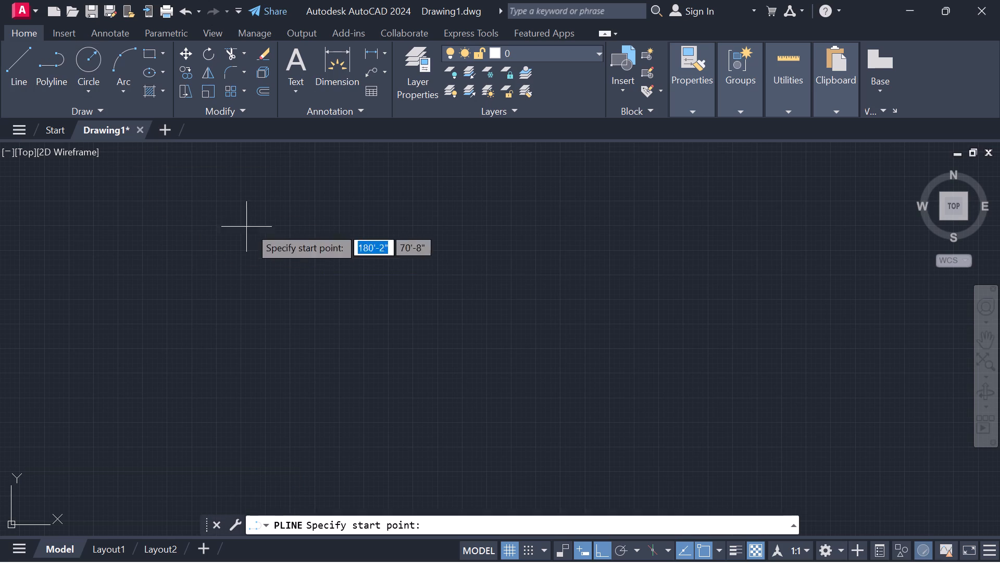
drag(279, 199, 292, 199)
text(20')
key(Return)
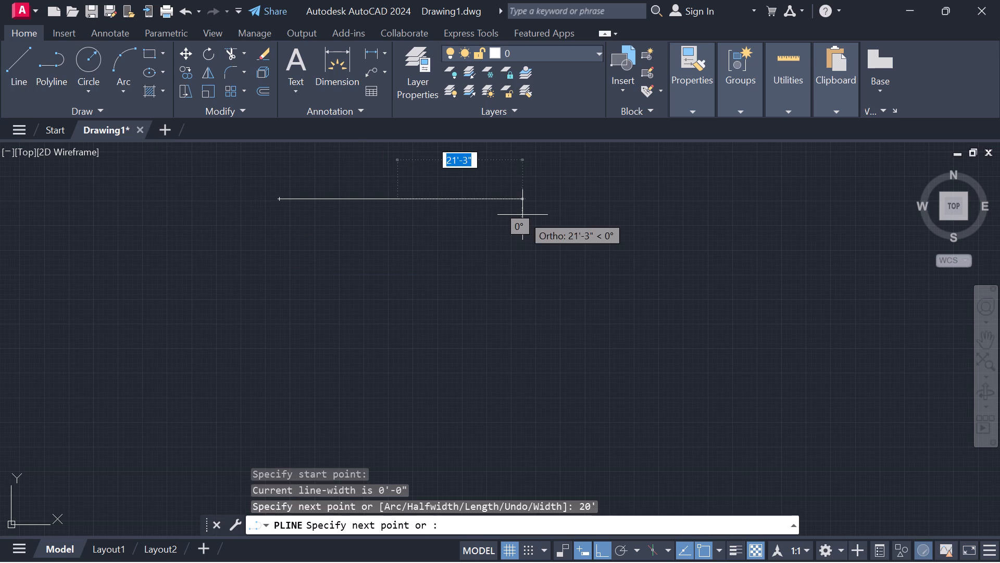
text(36)
text('6)
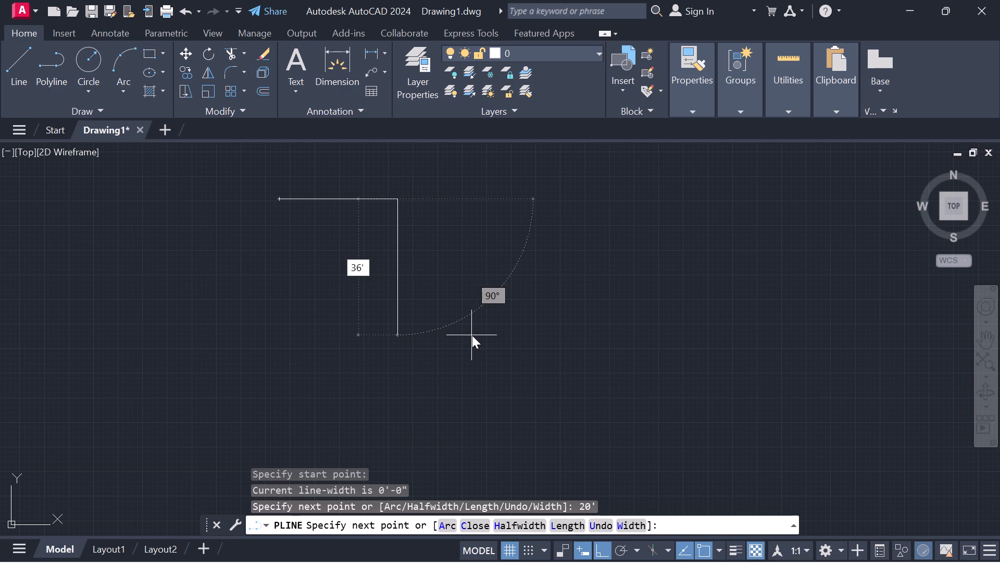
key(shift+quotedbl)
key(Return)
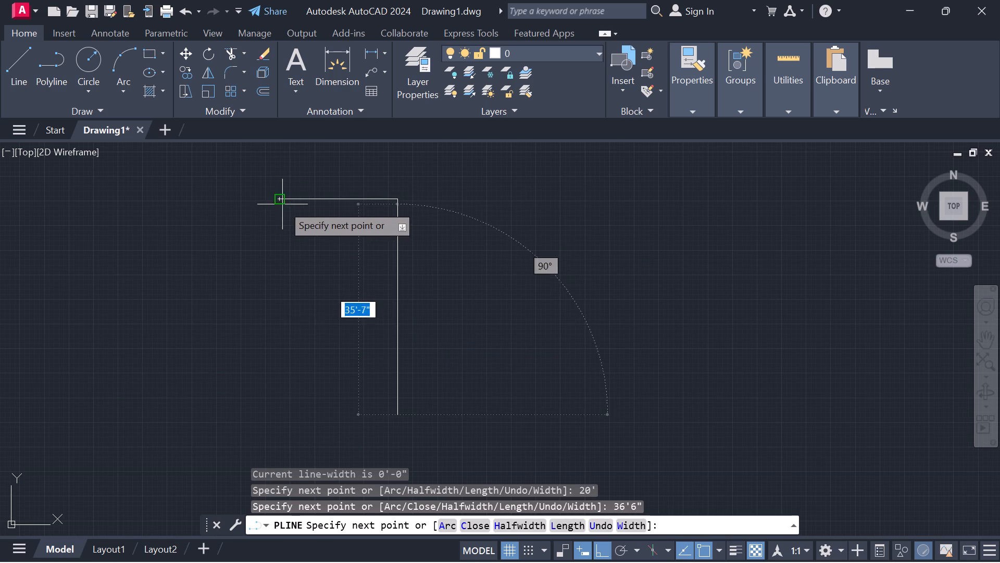
click(278, 402)
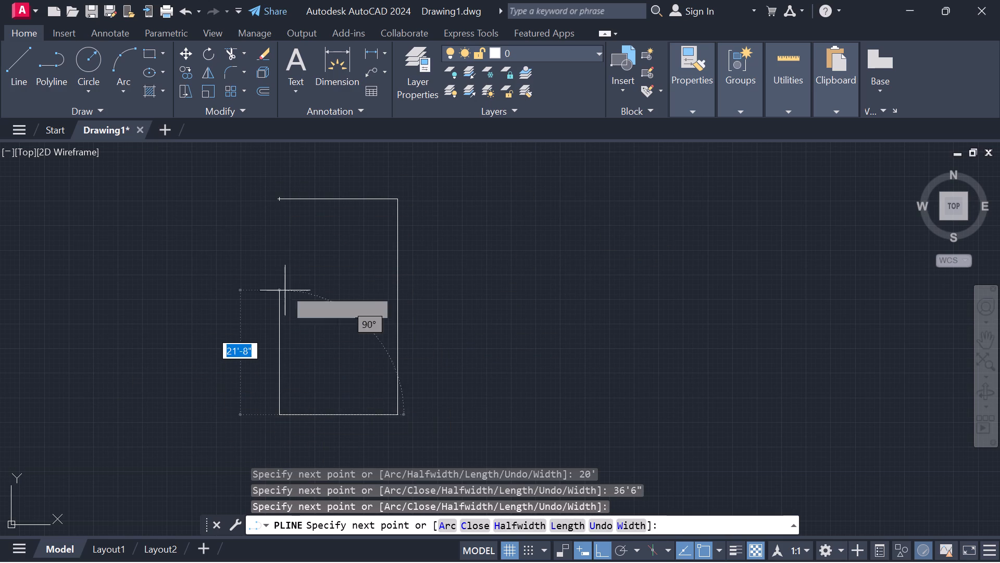
click(280, 197)
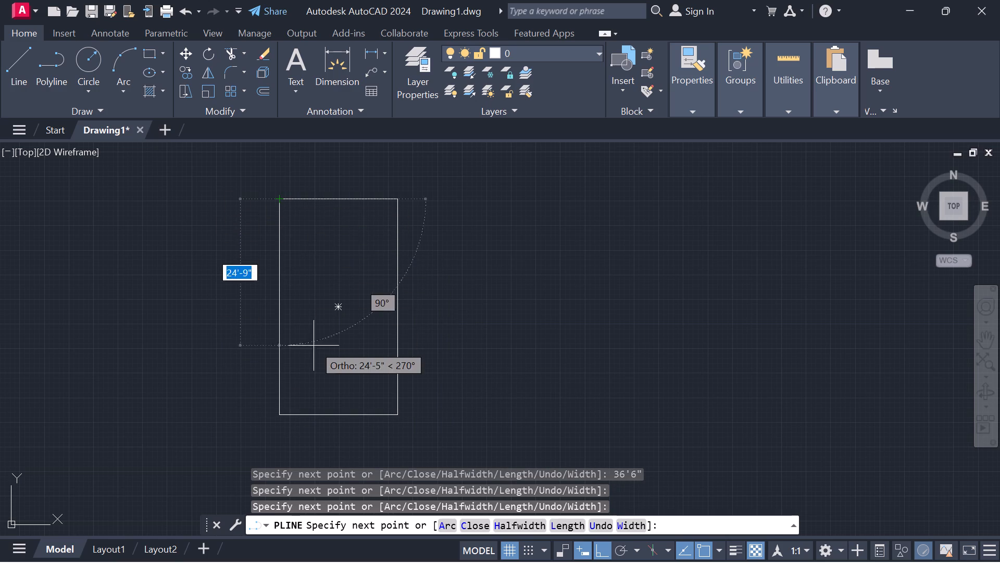
middle_drag(314, 349, 322, 274)
key(Escape)
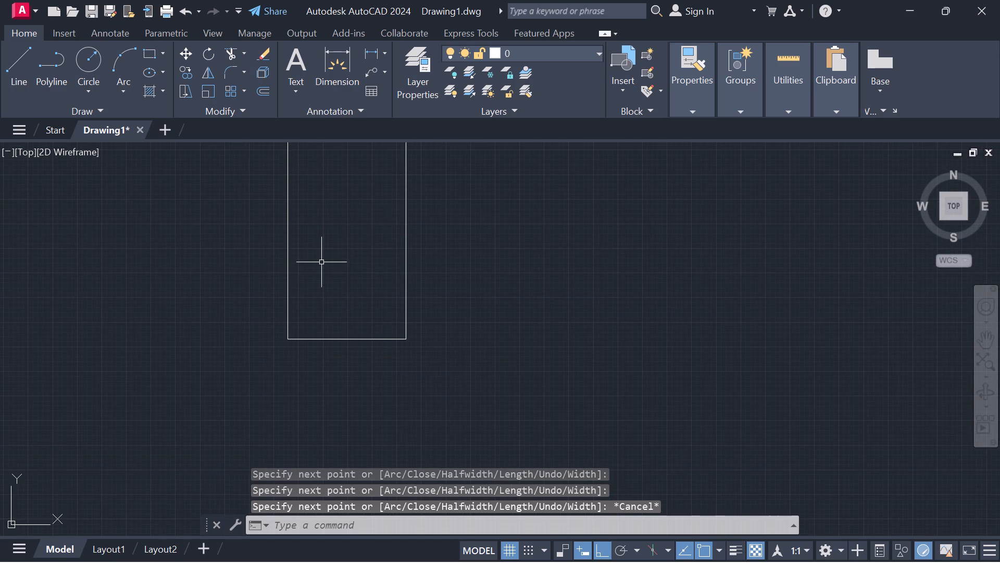
Offset the 20' by 36'6" outer wall outline 9" inward to form the inner wall face.
scroll(322, 265, down, 1)
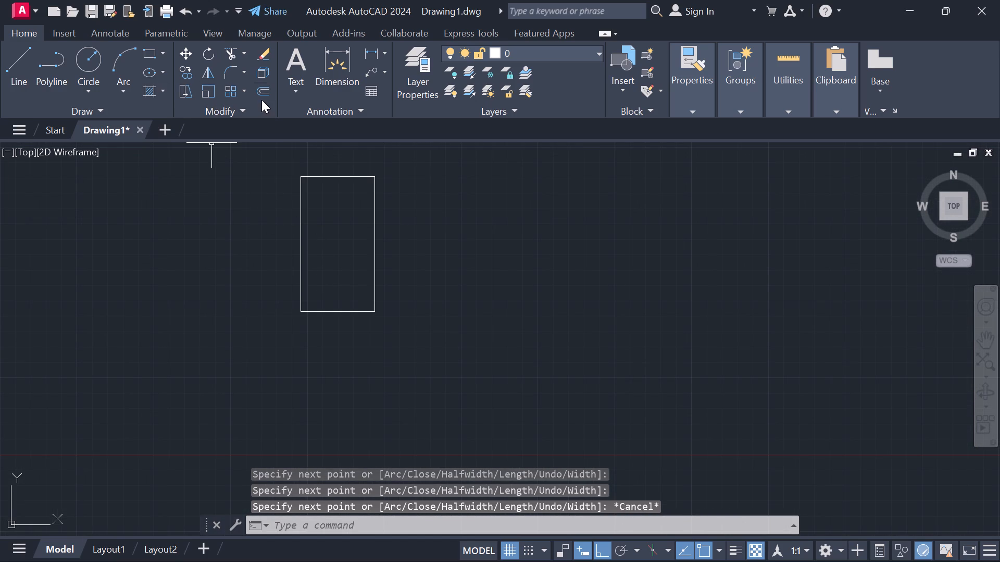
click(260, 89)
click(299, 179)
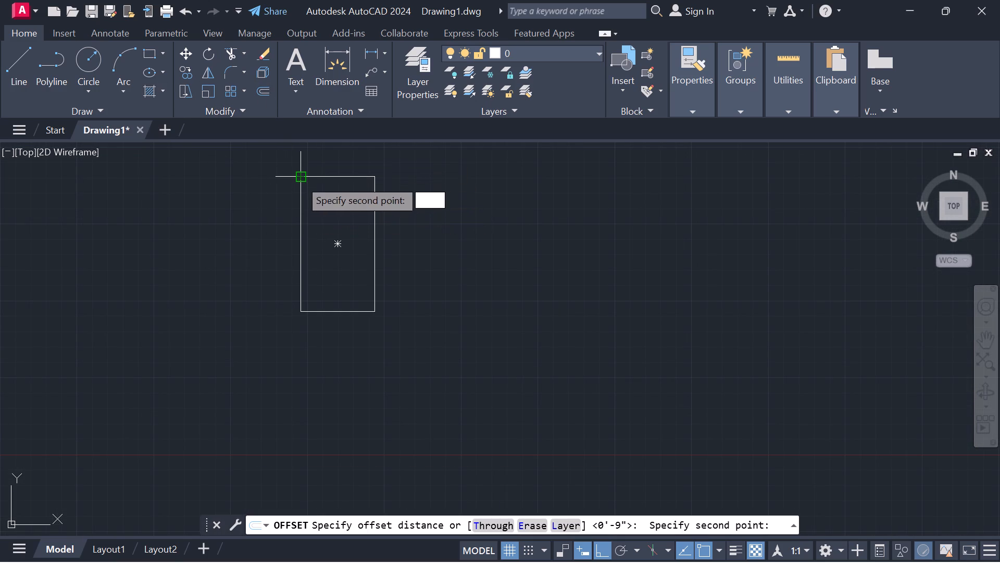
click(372, 176)
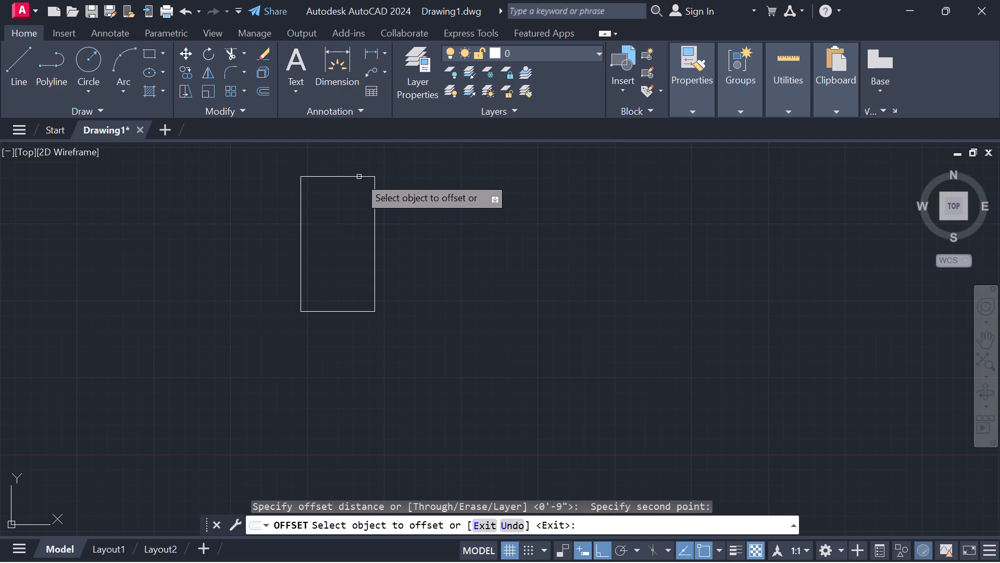
click(355, 177)
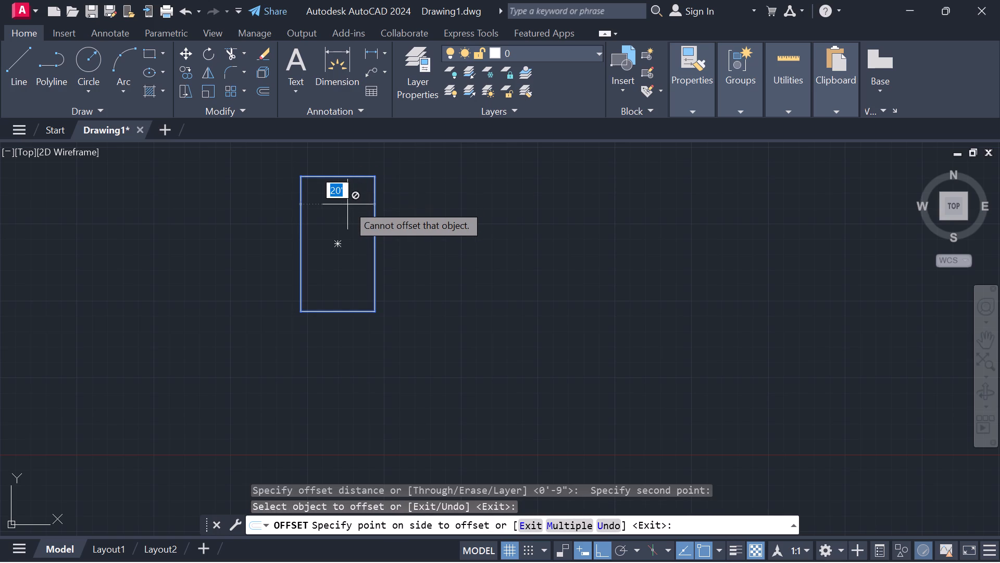
key(9)
key(shift+quotedbl)
key(Return)
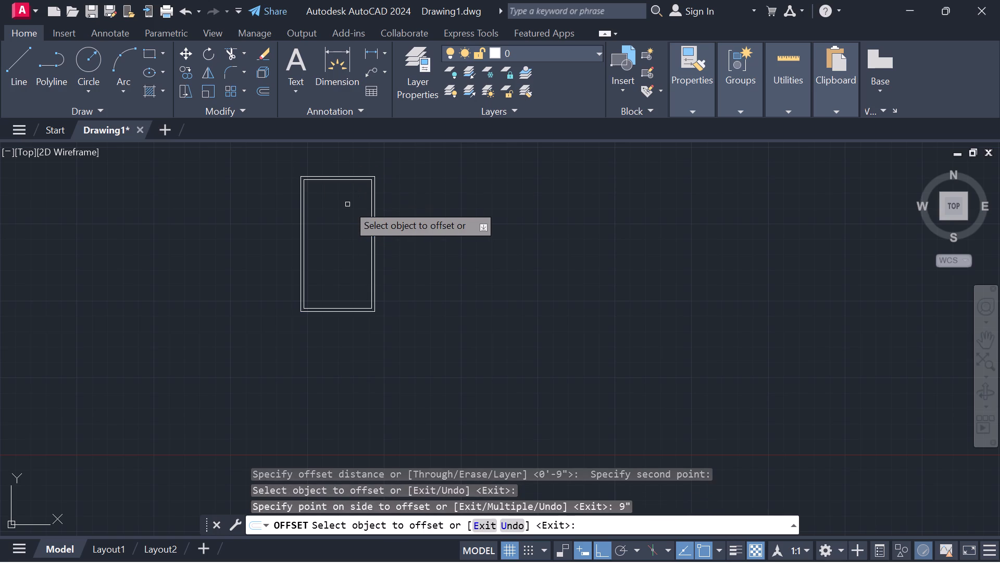
key(Escape)
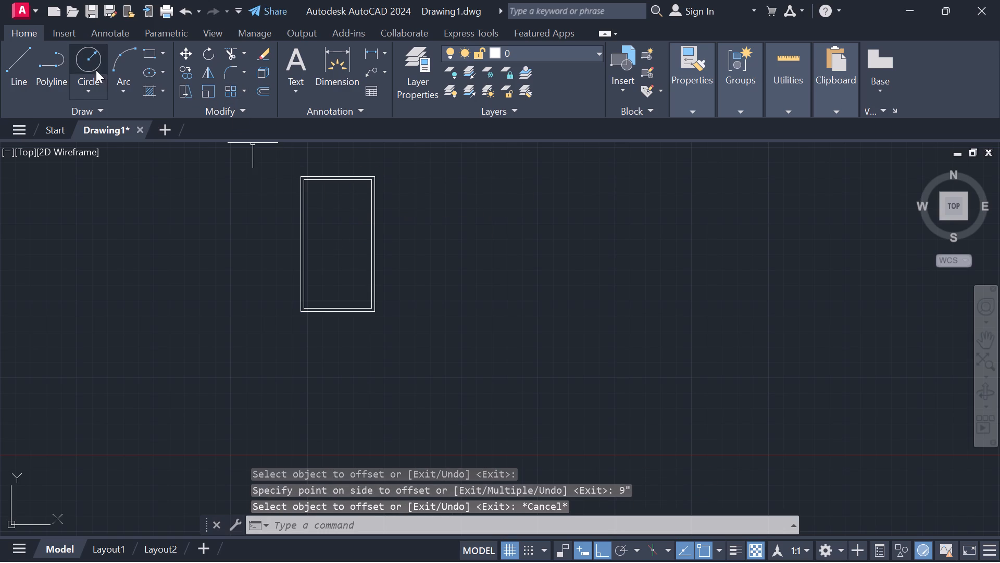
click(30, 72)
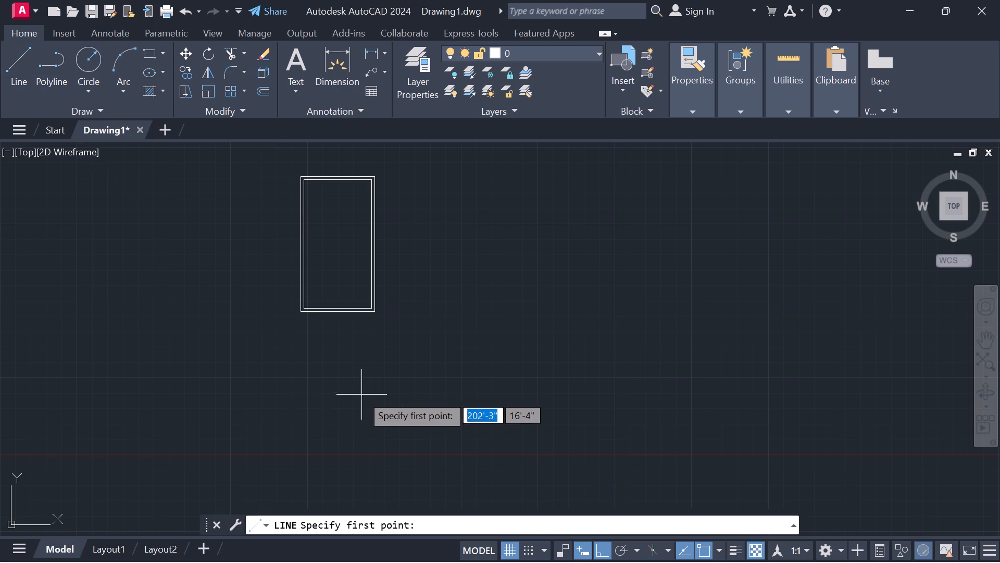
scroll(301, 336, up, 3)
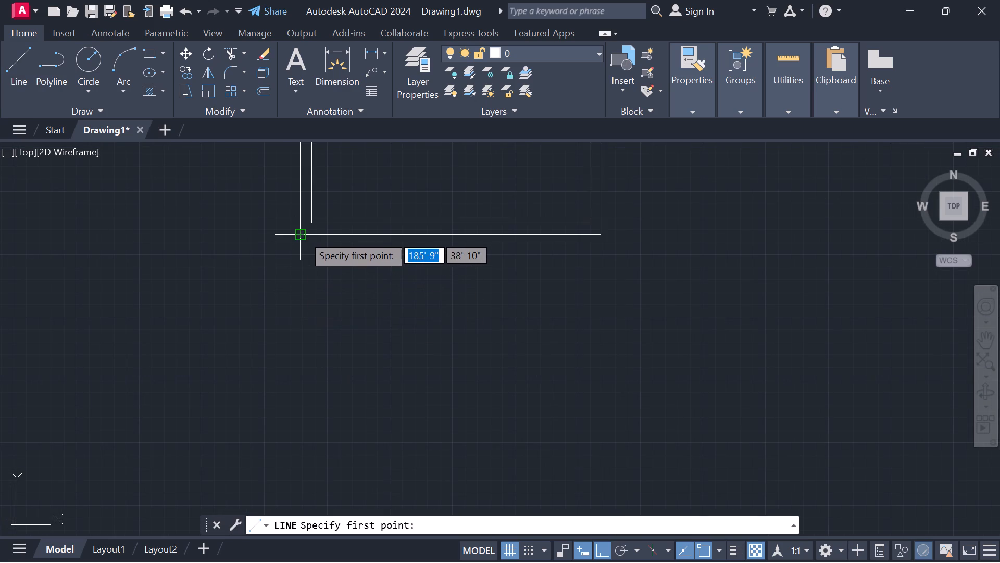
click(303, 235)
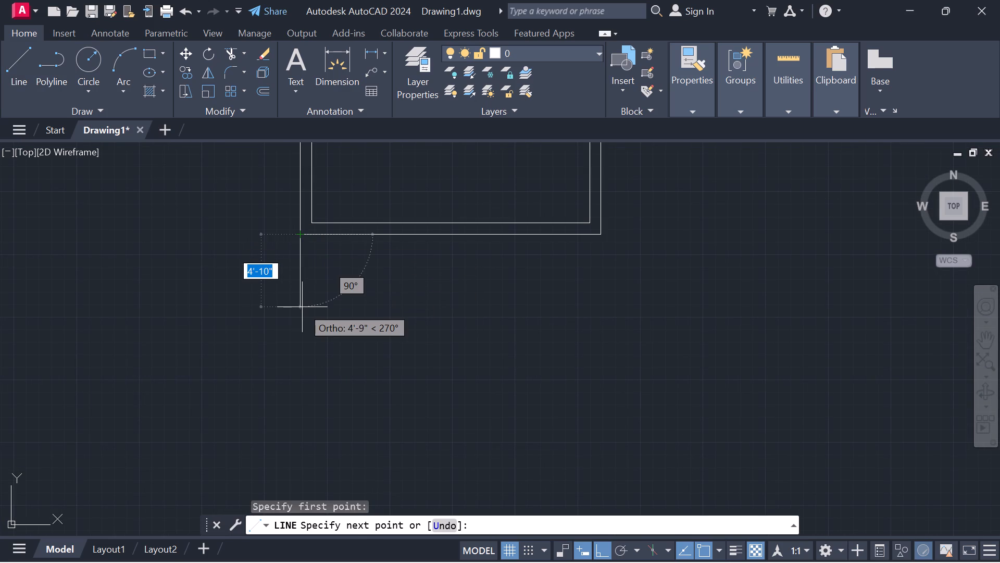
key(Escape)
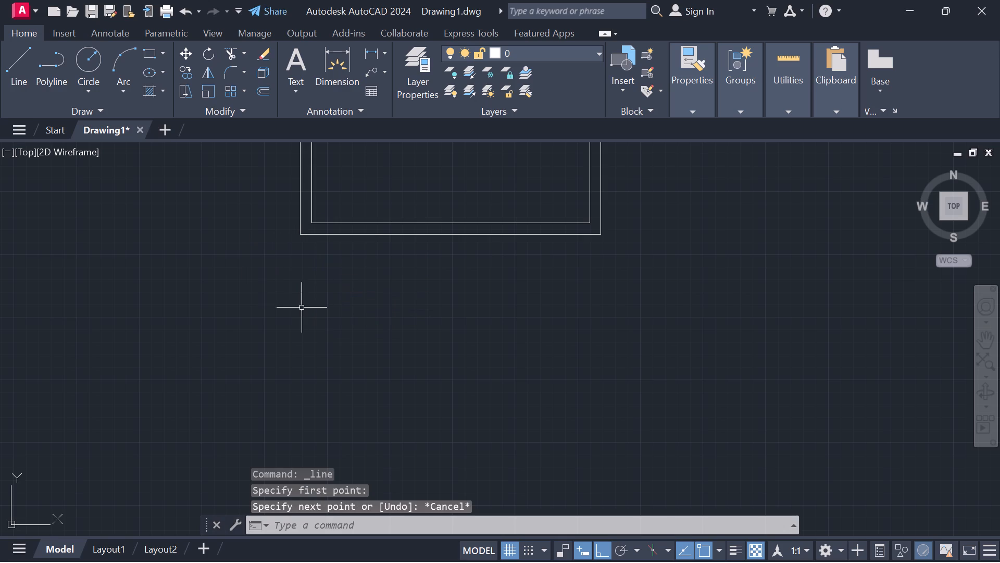
Draw a polyline from the outer outline's southwest corner 5' south, 20' east, and back north to the southeast corner.
click(40, 52)
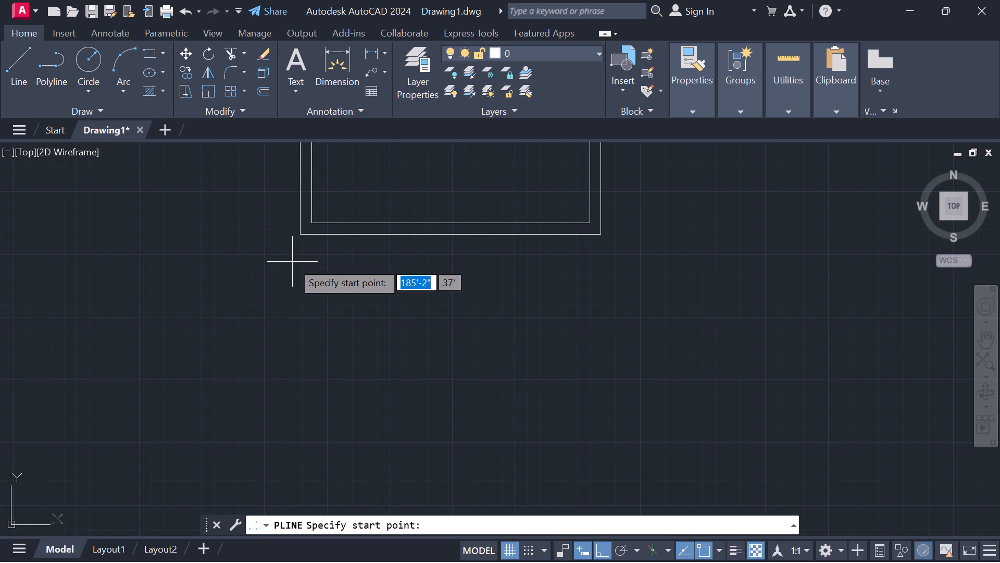
click(302, 239)
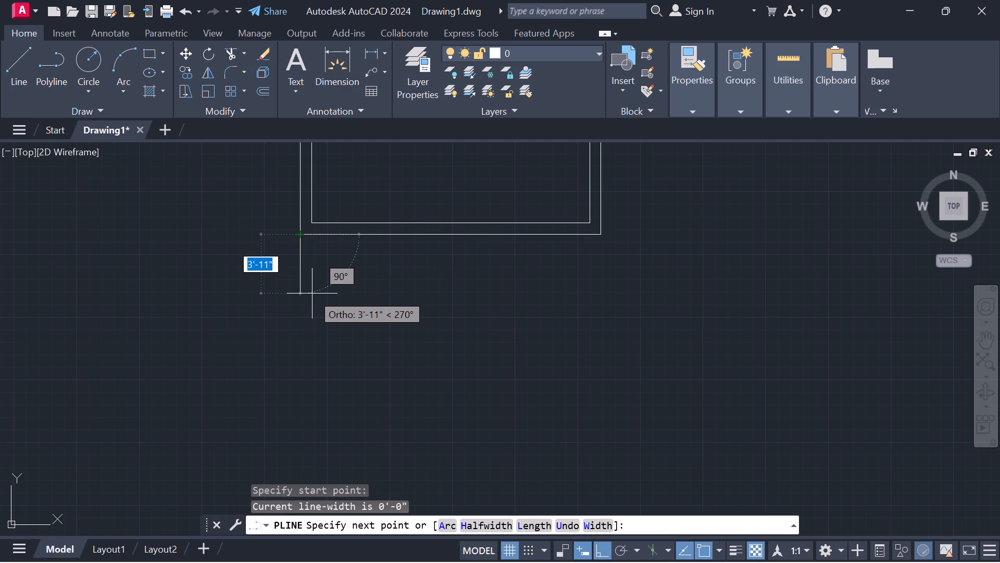
key(l)
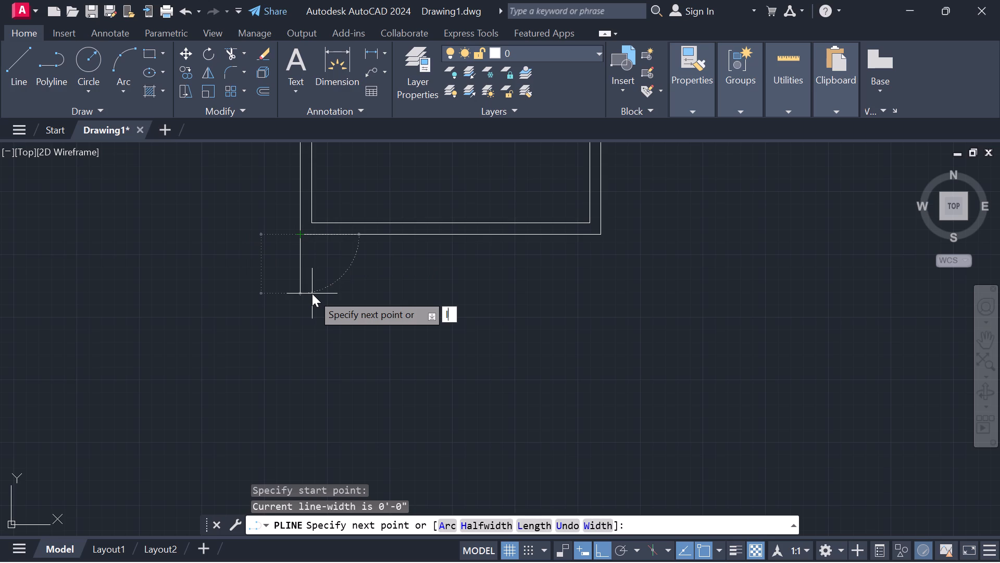
key(BackSpace)
text(5')
key(Return)
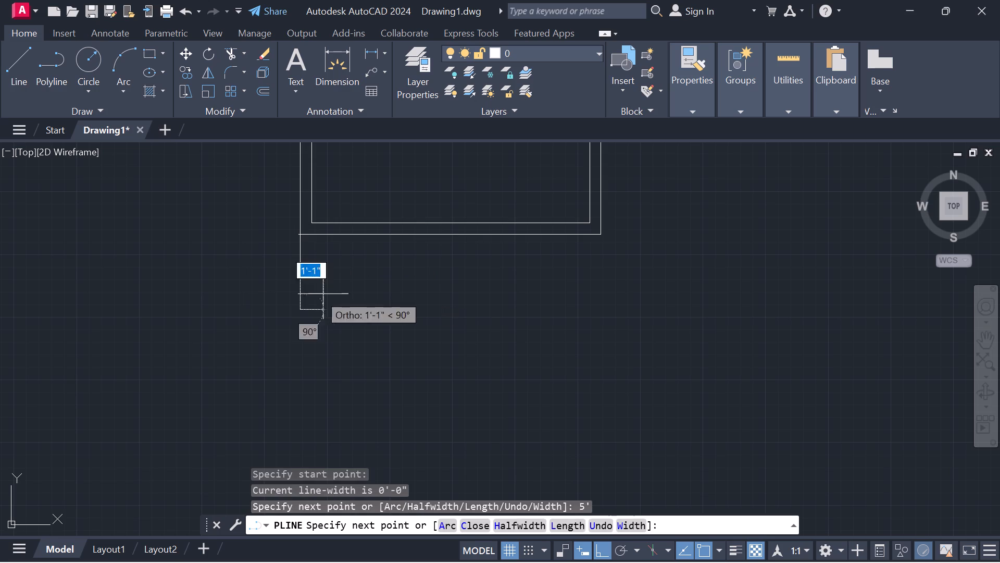
click(597, 259)
scroll(599, 227, down, 3)
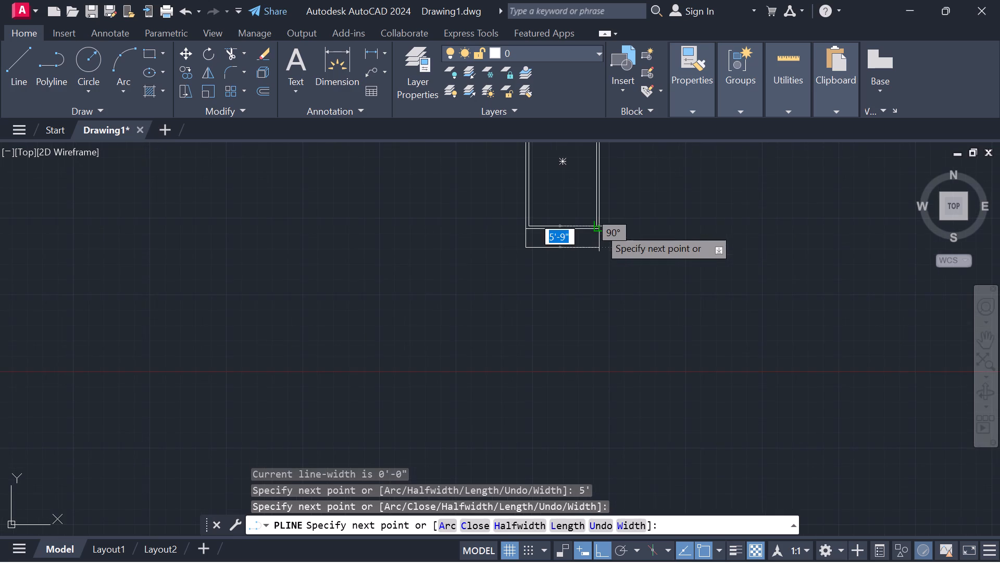
middle_drag(599, 227, 583, 368)
scroll(583, 333, up, 2)
middle_drag(578, 213, 594, 445)
scroll(598, 328, up, 3)
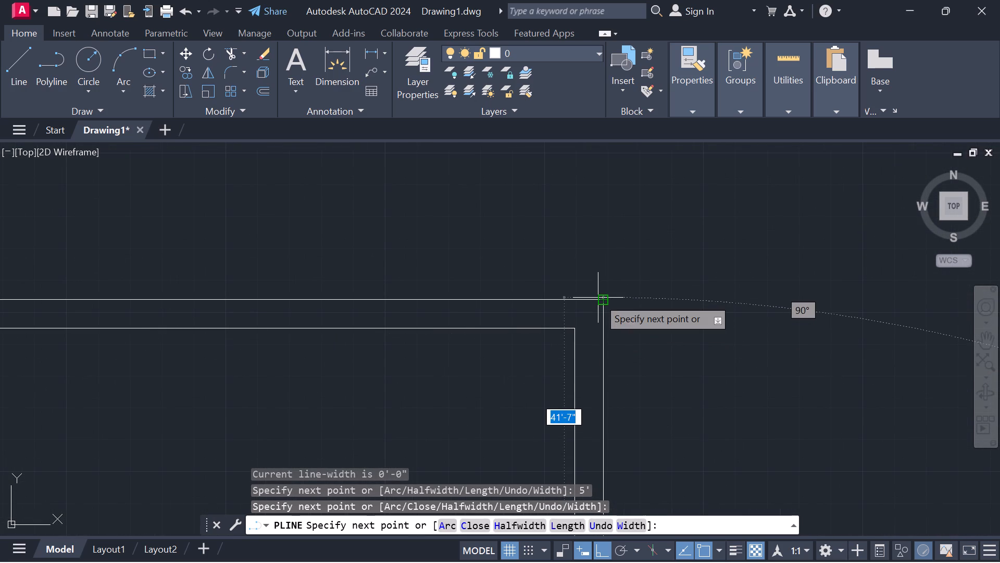
scroll(598, 299, down, 4)
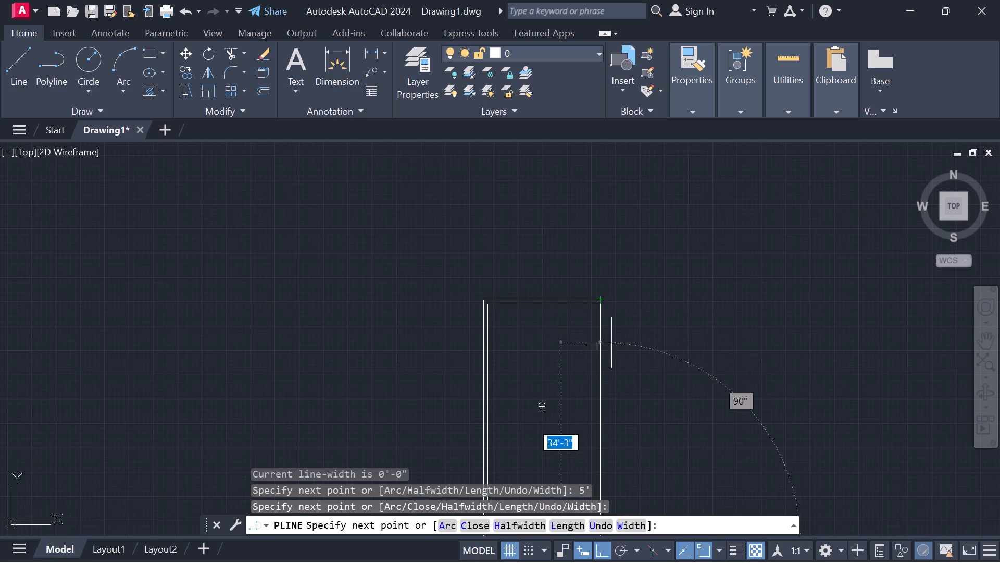
middle_drag(605, 382, 587, 249)
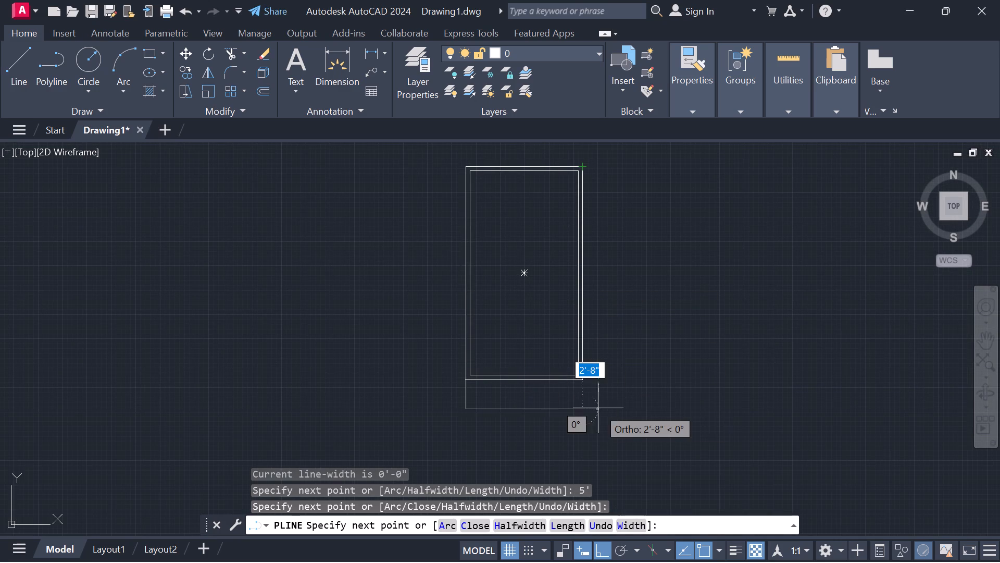
scroll(594, 402, up, 3)
click(545, 316)
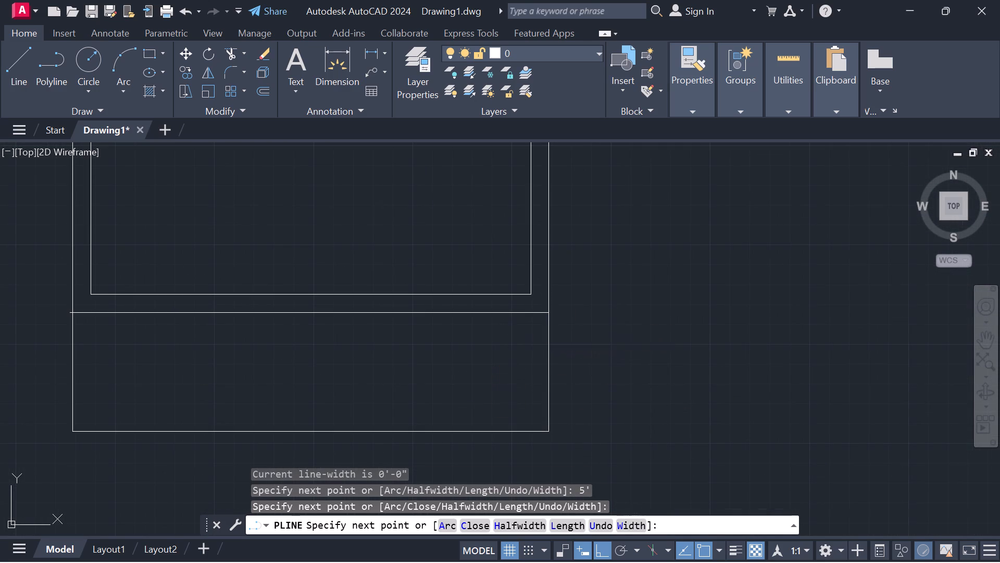
key(Escape)
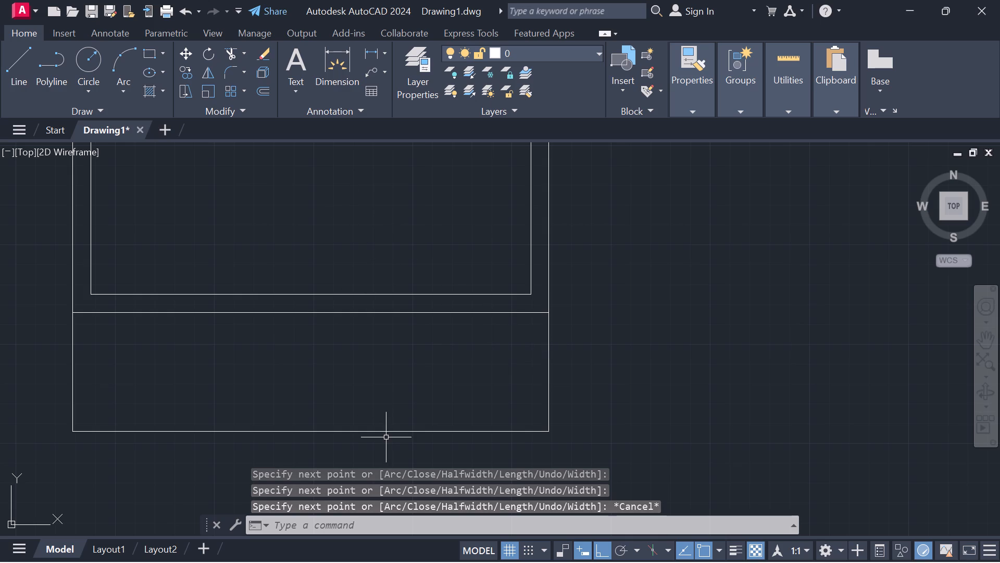
Offset the polyline of the 5' southern extension 6" inward.
click(265, 88)
drag(192, 432, 218, 432)
click(333, 424)
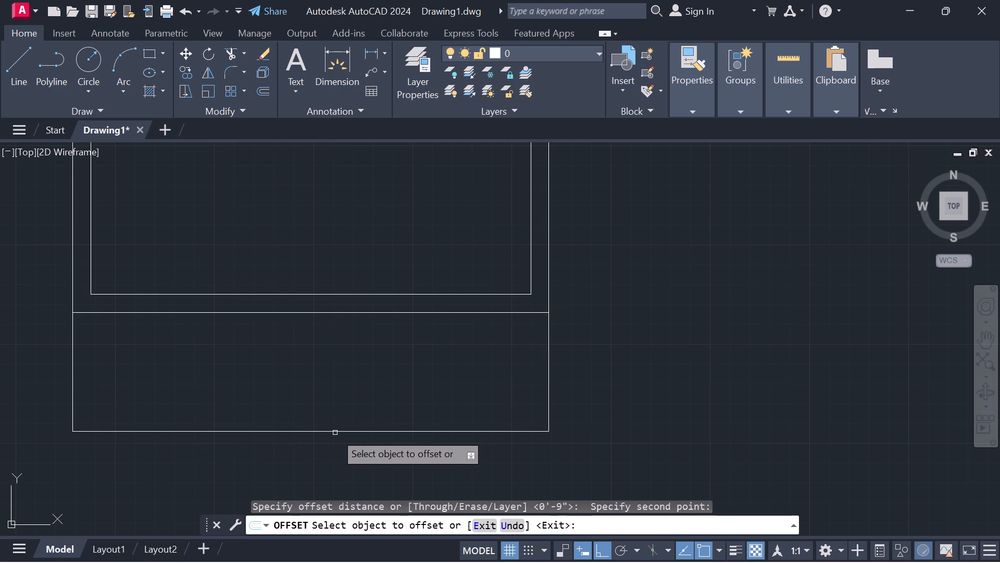
click(335, 433)
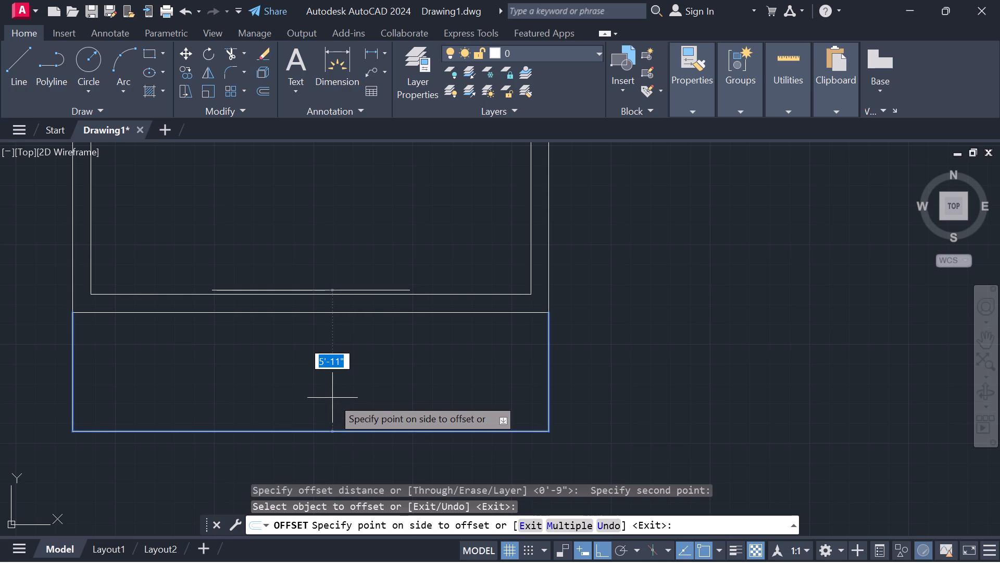
key(6)
key(shift+quotedbl)
key(Return)
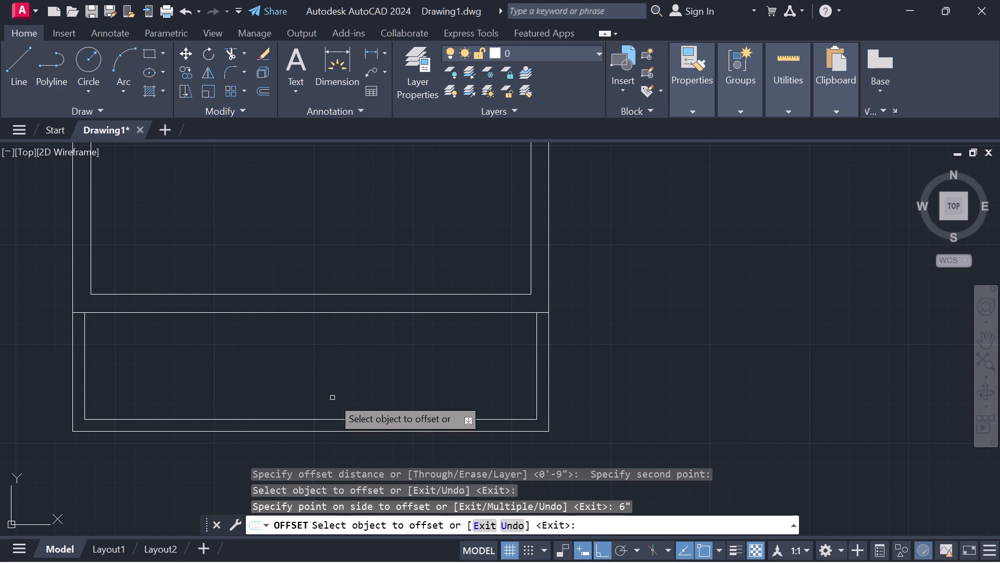
key(Escape)
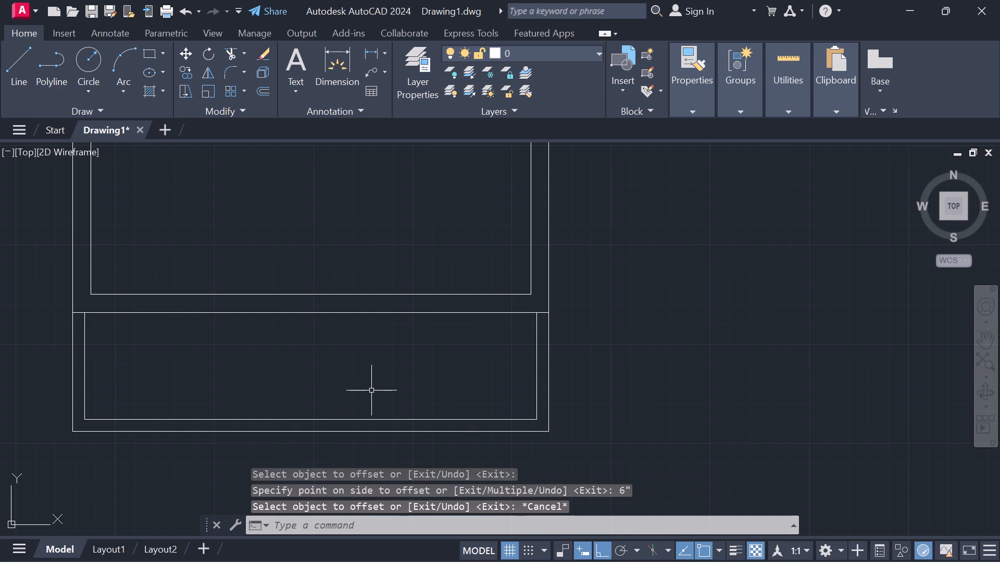
Draw connected lines from the extension's inner southwest corner: south past the outer edge, 19' east, north to the inner southeast corner, then across beyond both sides.
scroll(369, 387, down, 3)
scroll(368, 384, up, 2)
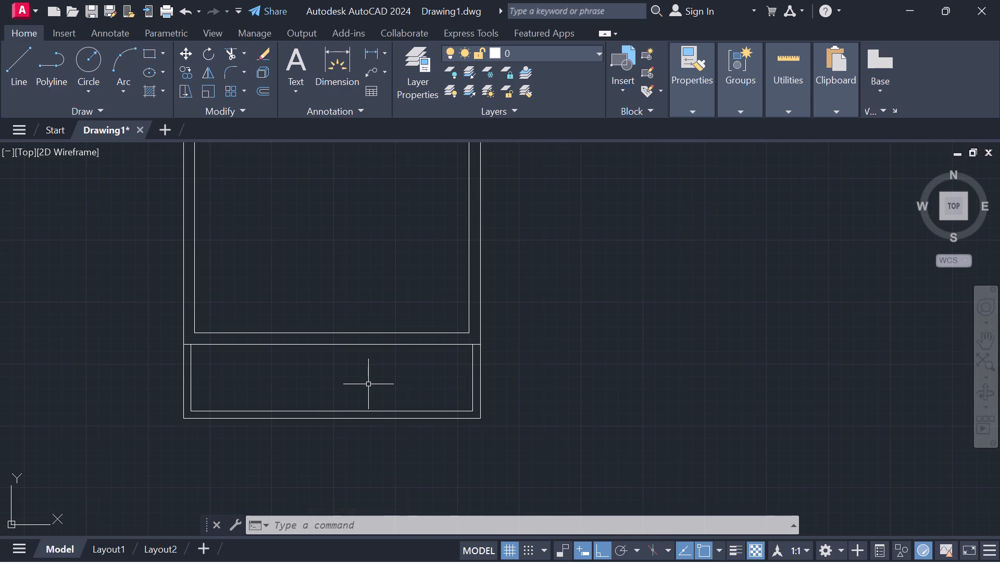
text(l)
key(space)
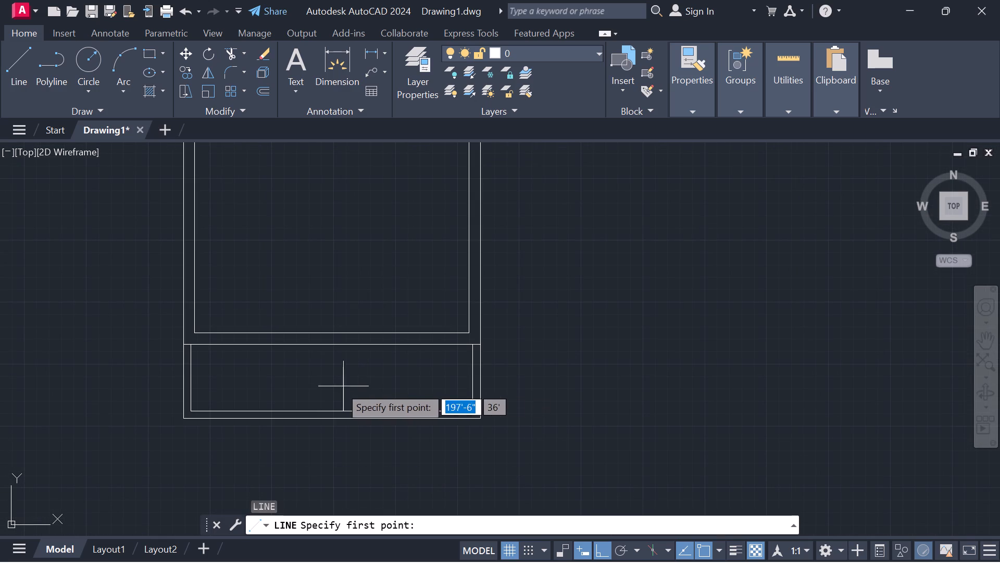
scroll(191, 426, up, 3)
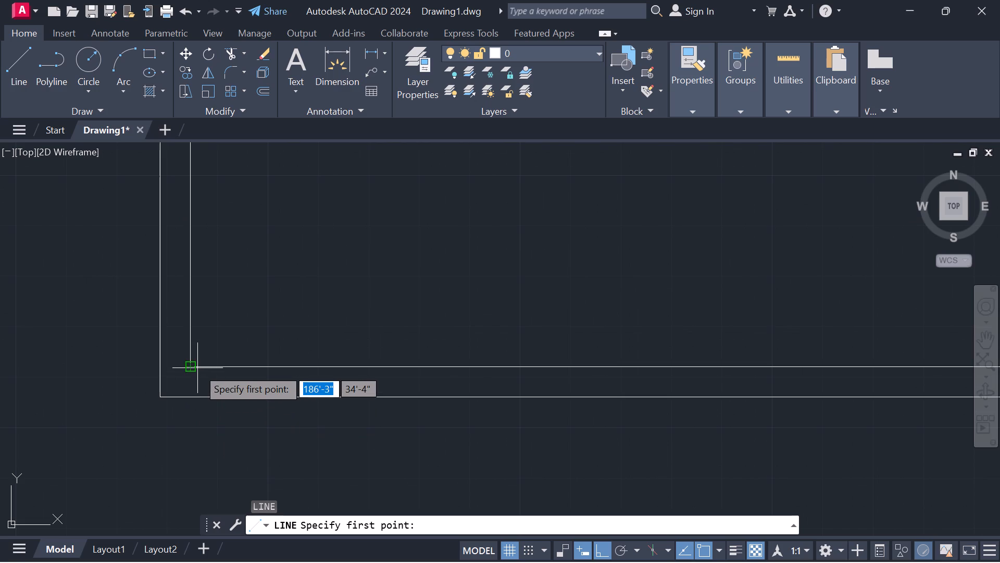
click(193, 368)
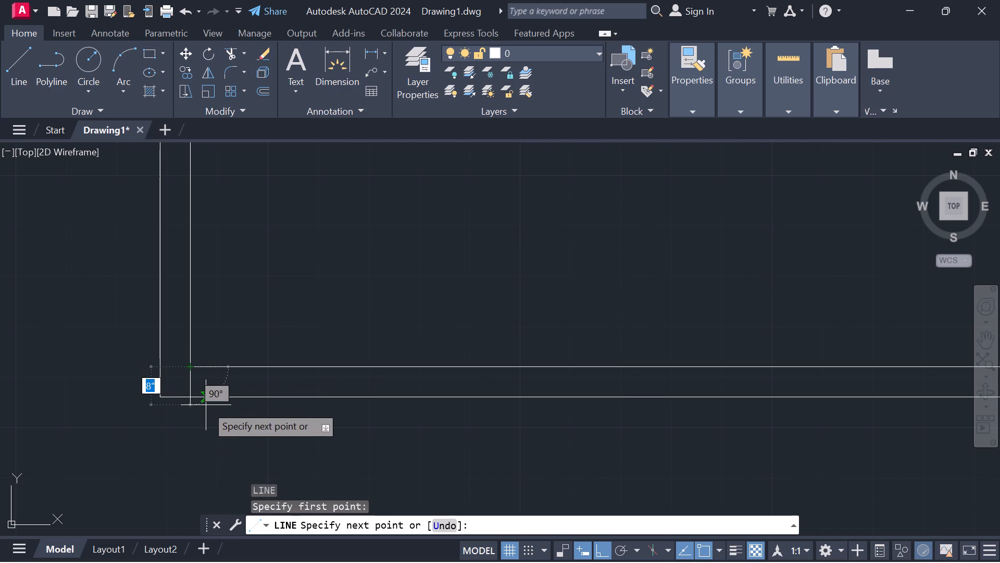
click(205, 425)
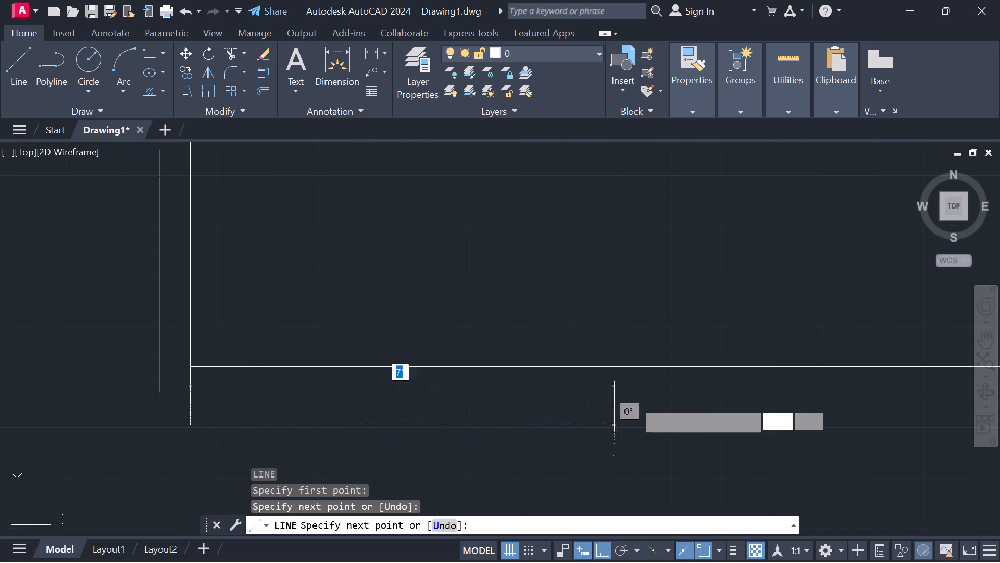
scroll(760, 427, down, 2)
middle_drag(792, 430, 449, 452)
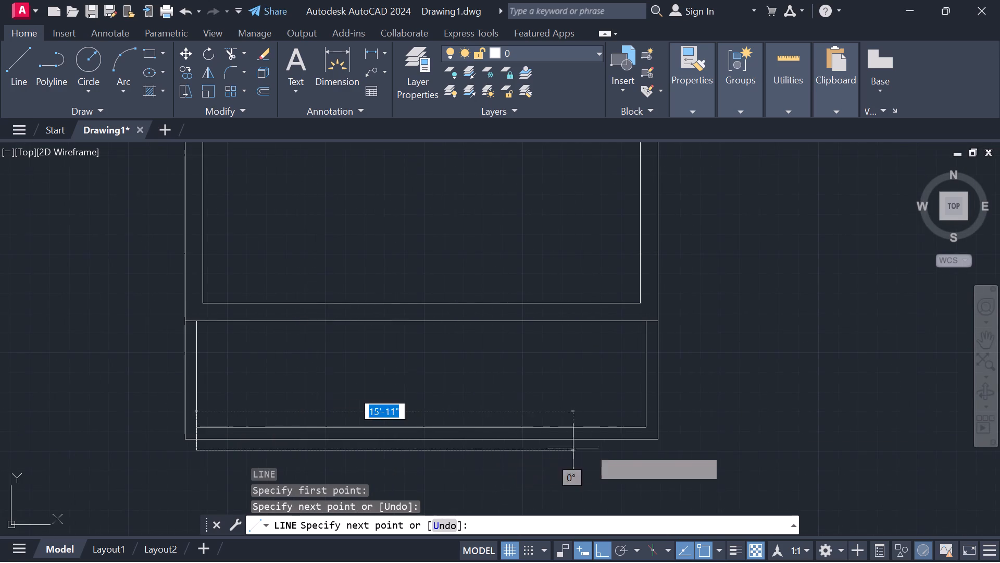
click(648, 450)
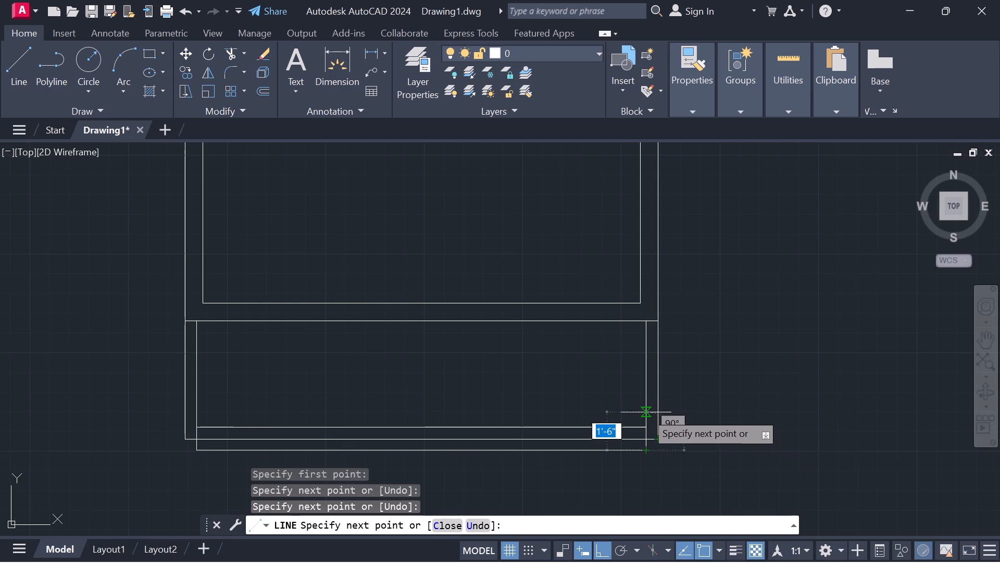
click(647, 424)
click(731, 425)
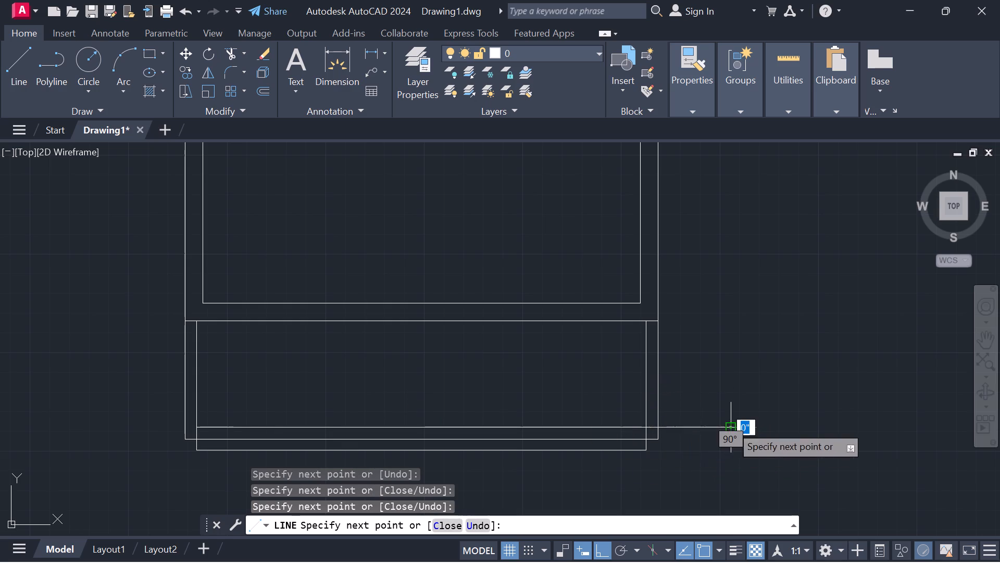
click(144, 425)
key(Escape)
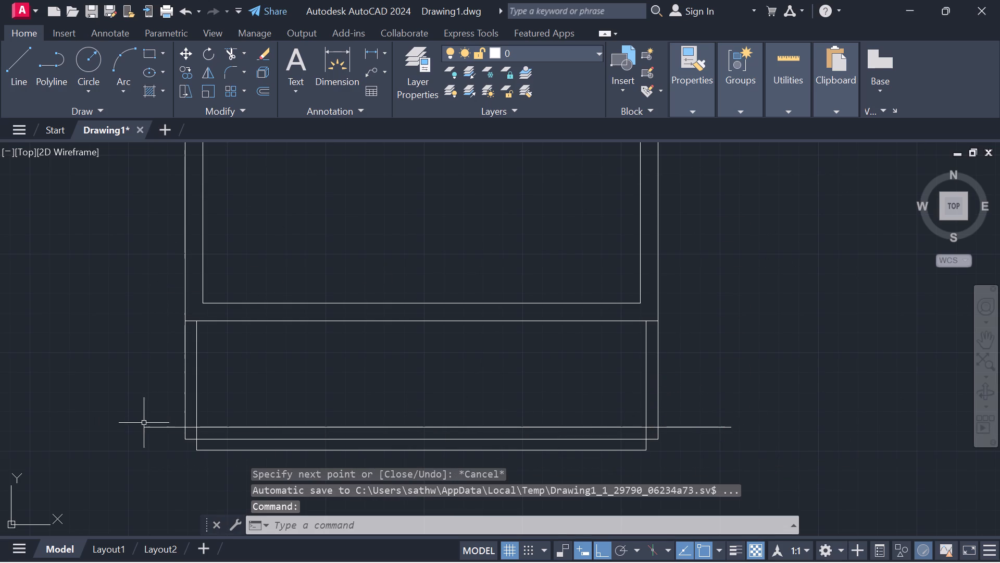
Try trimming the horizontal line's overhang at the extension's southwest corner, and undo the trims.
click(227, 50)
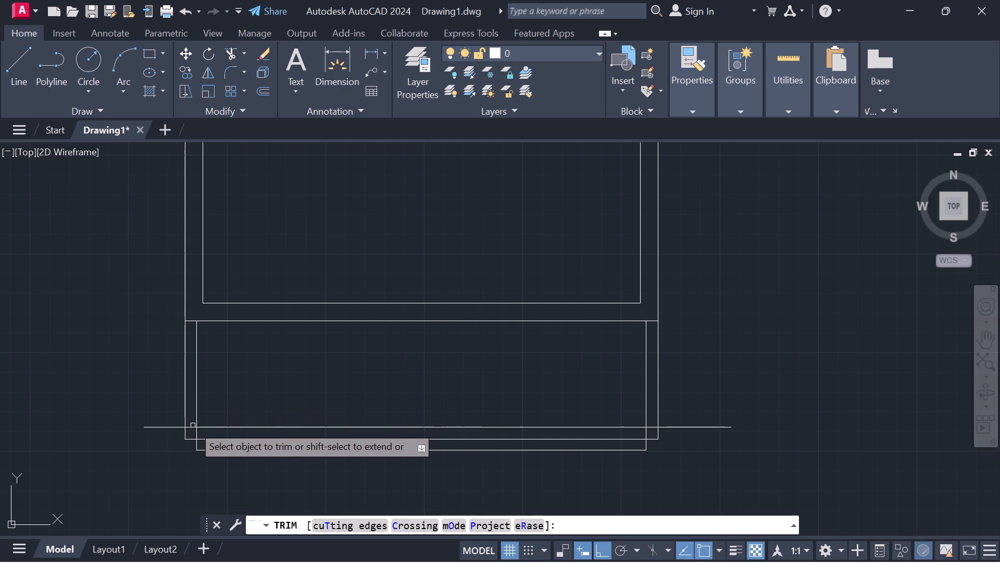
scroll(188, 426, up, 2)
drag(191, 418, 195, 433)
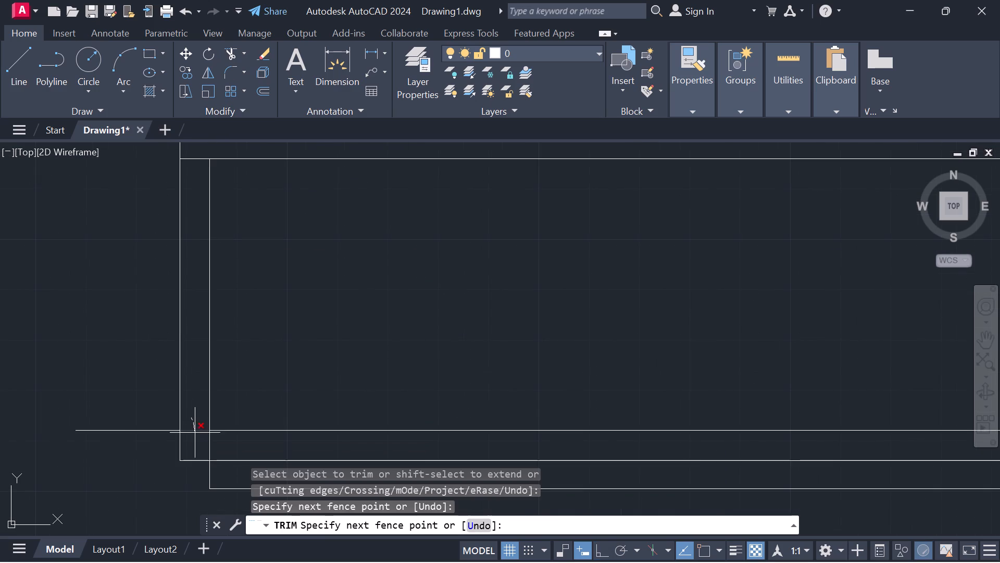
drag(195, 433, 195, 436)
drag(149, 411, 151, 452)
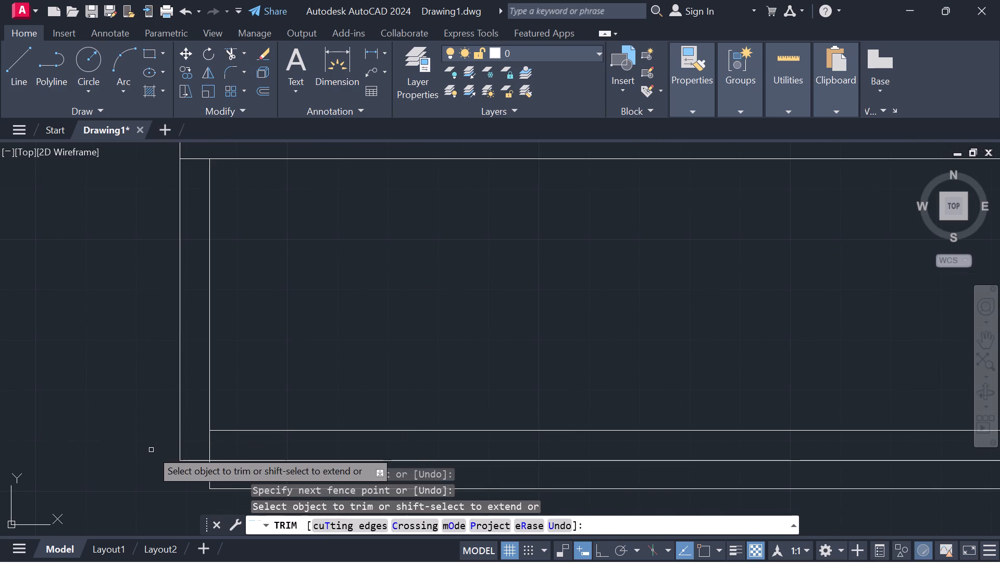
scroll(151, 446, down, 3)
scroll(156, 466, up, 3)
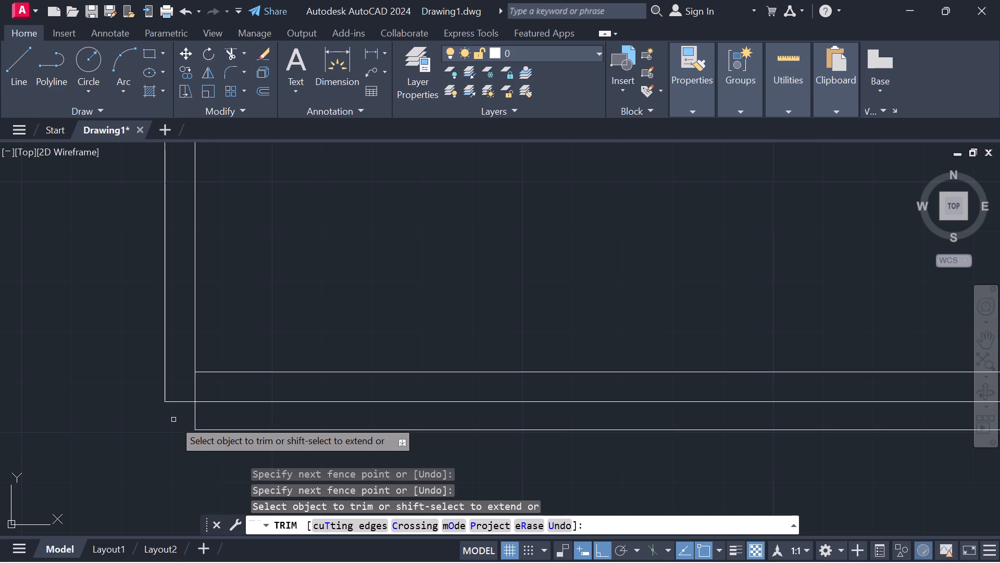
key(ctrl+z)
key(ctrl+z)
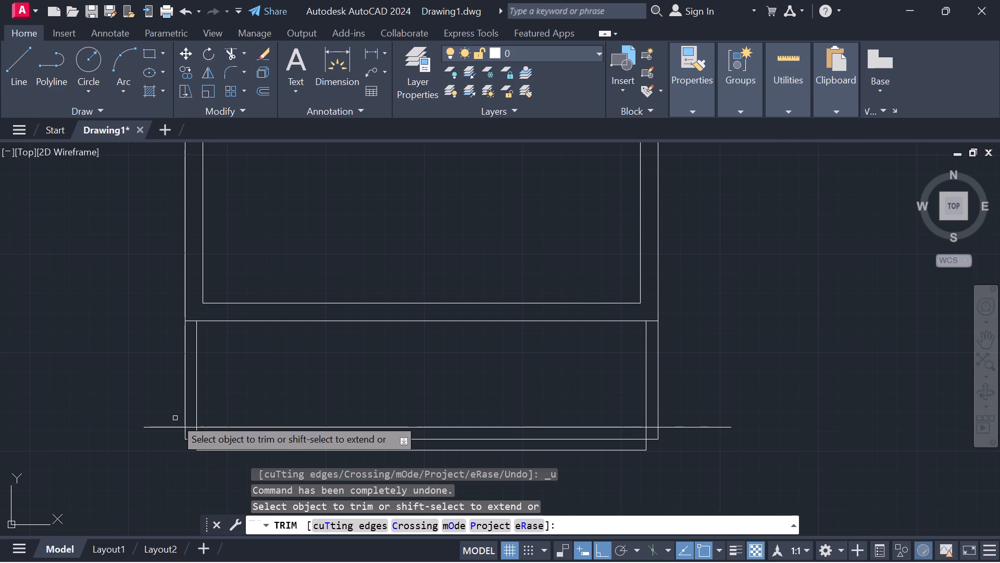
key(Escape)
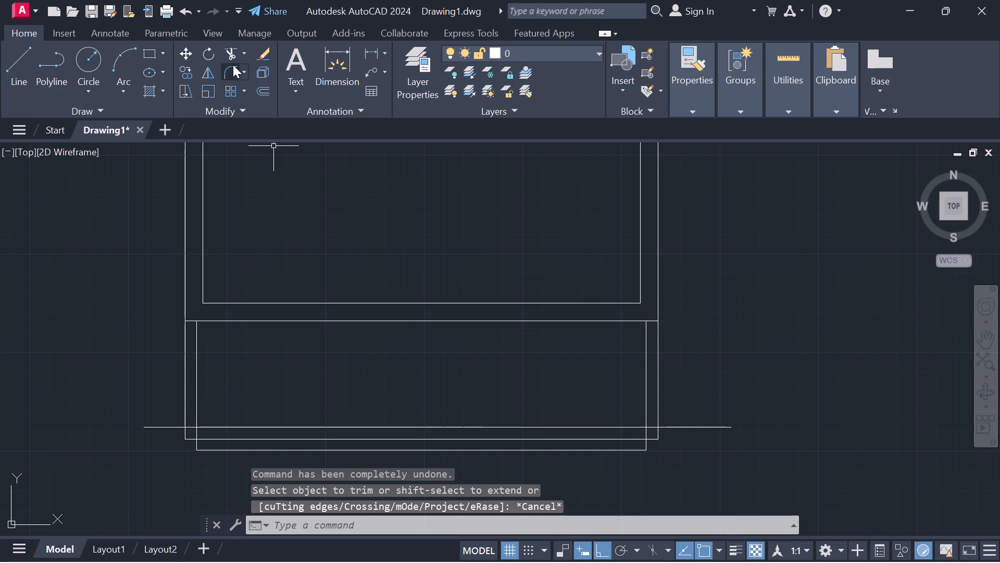
Trim the horizontal line's overhangs beyond the extension's west and east walls and all line segments projecting south of its outer edge.
click(231, 52)
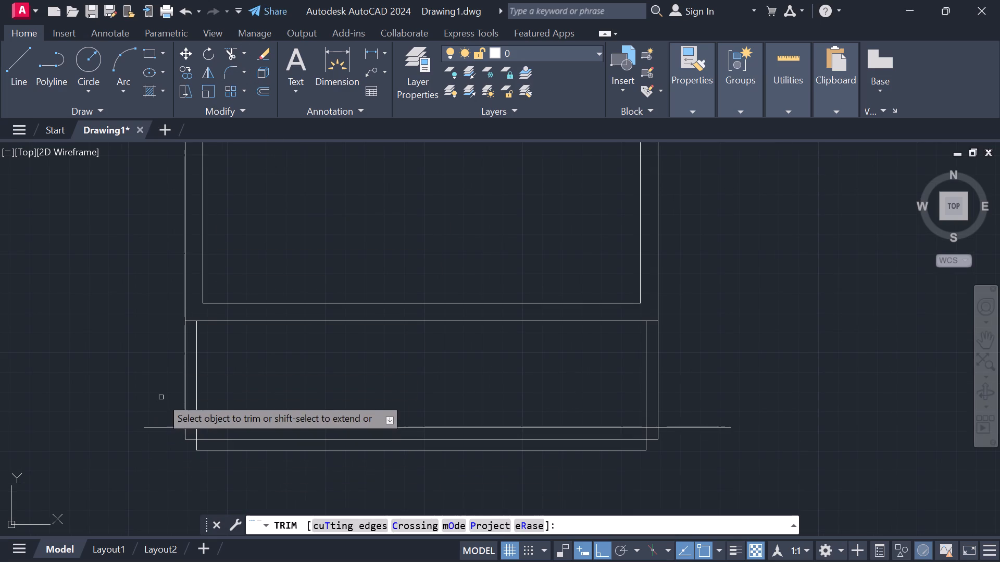
drag(161, 397, 164, 461)
drag(187, 450, 232, 454)
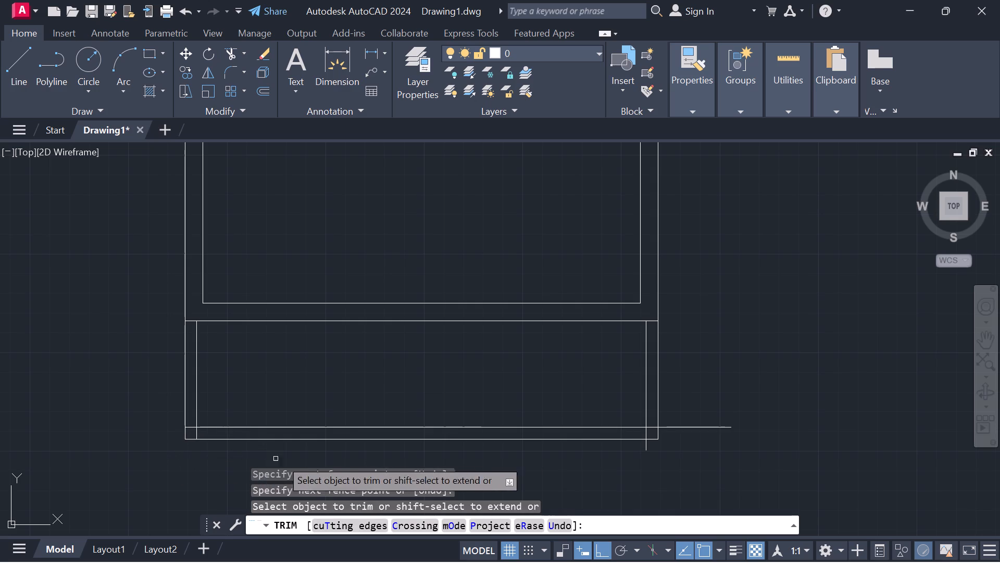
click(647, 451)
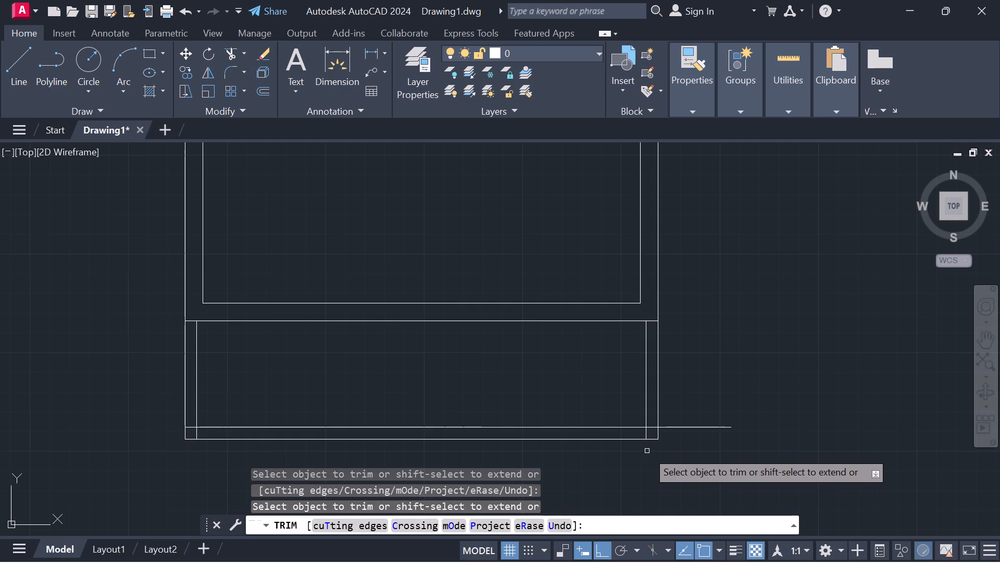
drag(682, 425, 686, 451)
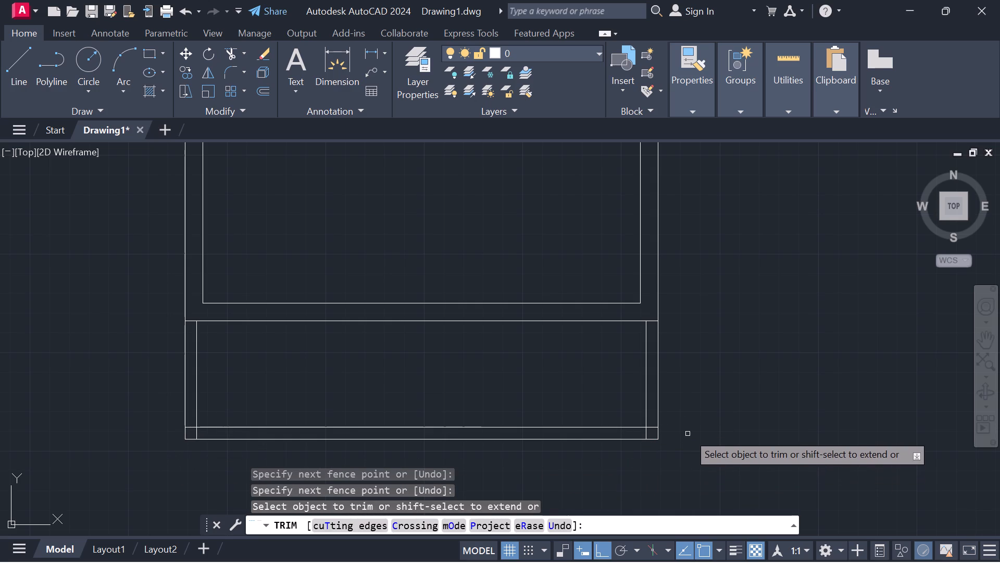
scroll(688, 430, down, 2)
key(Escape)
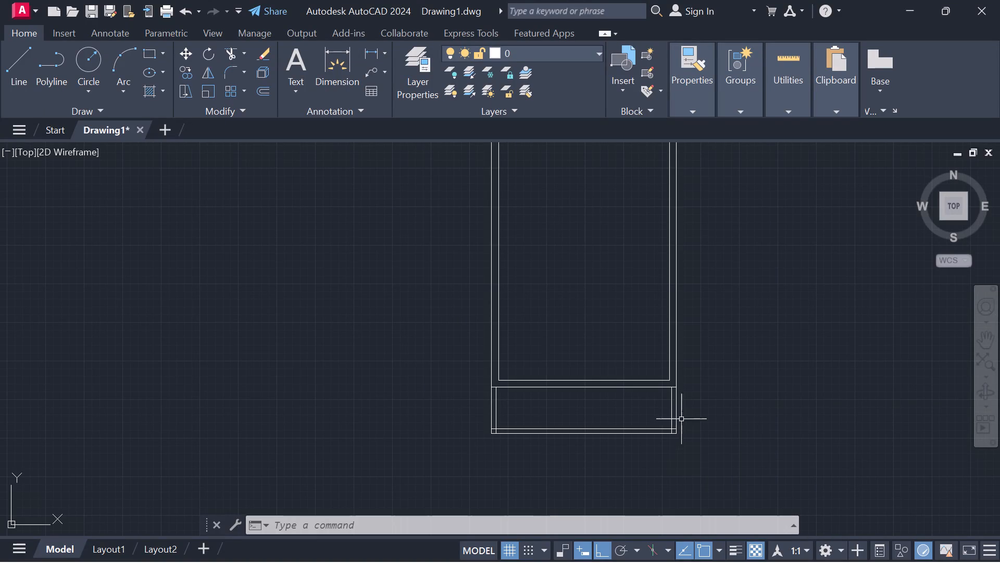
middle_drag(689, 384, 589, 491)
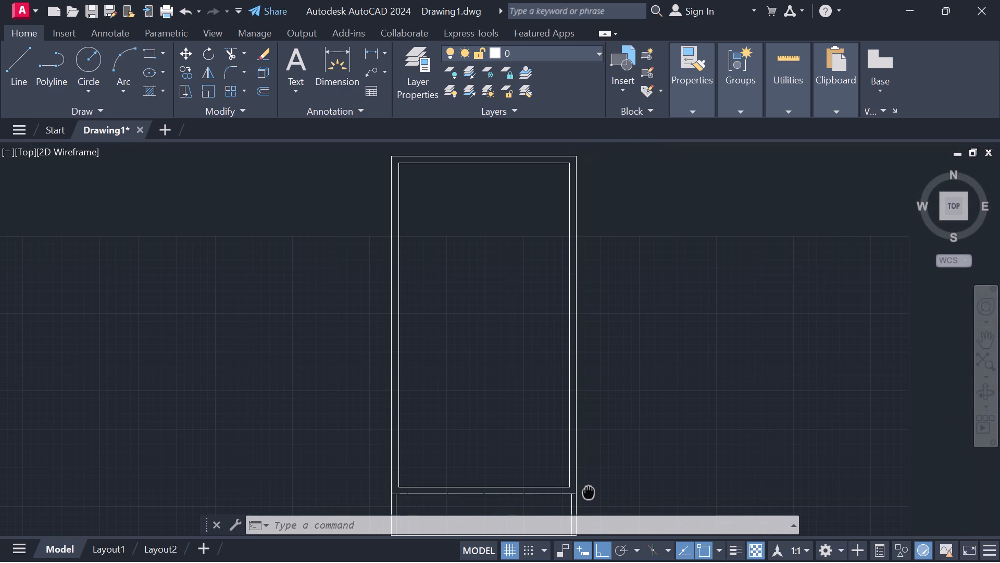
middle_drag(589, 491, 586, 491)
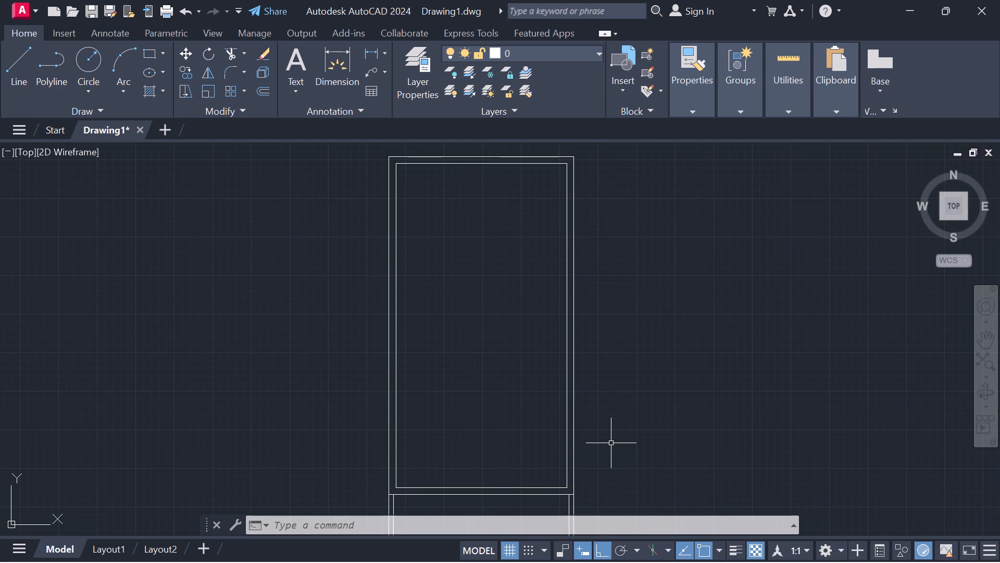
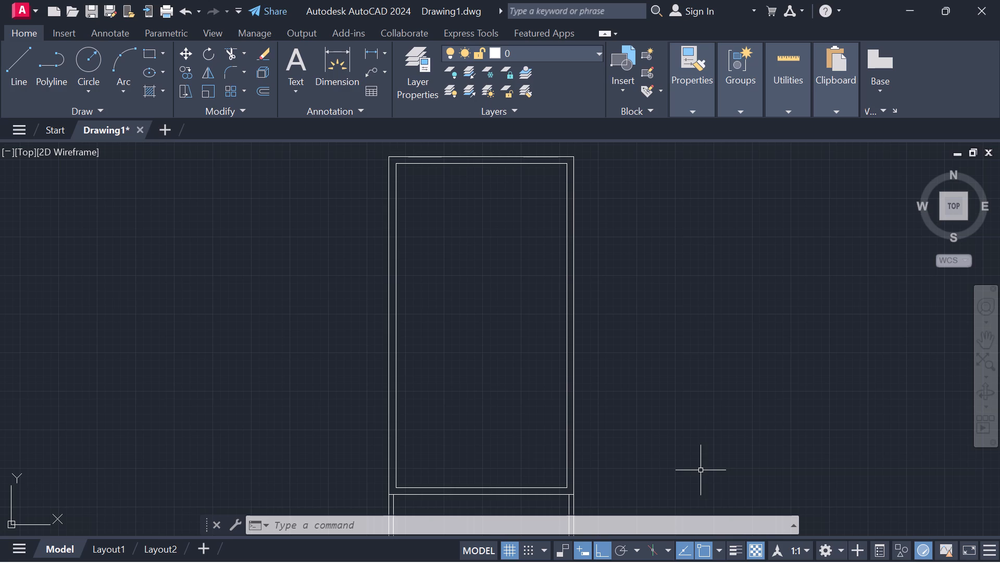
Draw connected lines from the main room's inner southwest corner: 10' east, 10' north, then west to the inner face of the west wall.
text(l)
key(space)
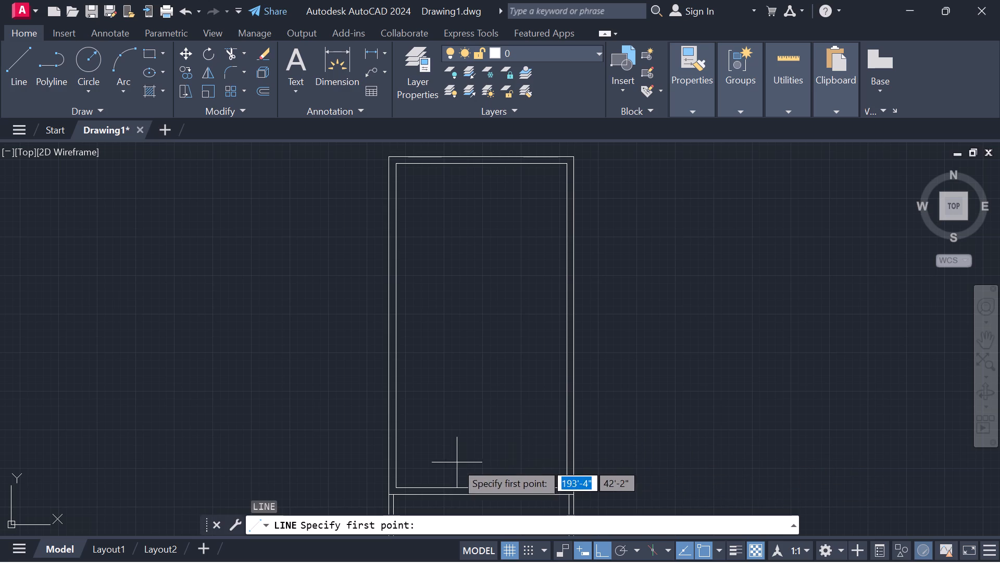
middle_drag(453, 461, 465, 426)
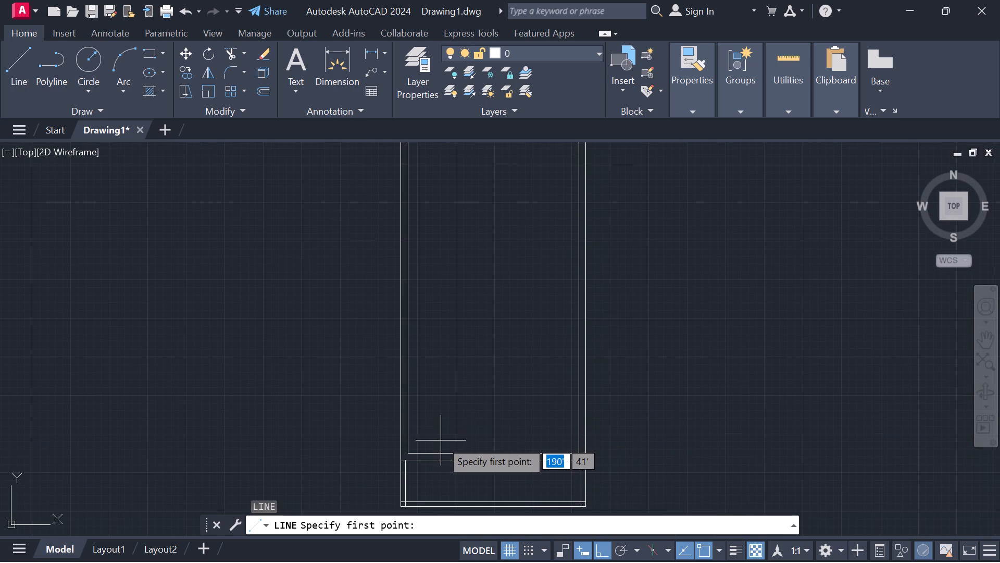
scroll(441, 440, up, 1)
click(391, 459)
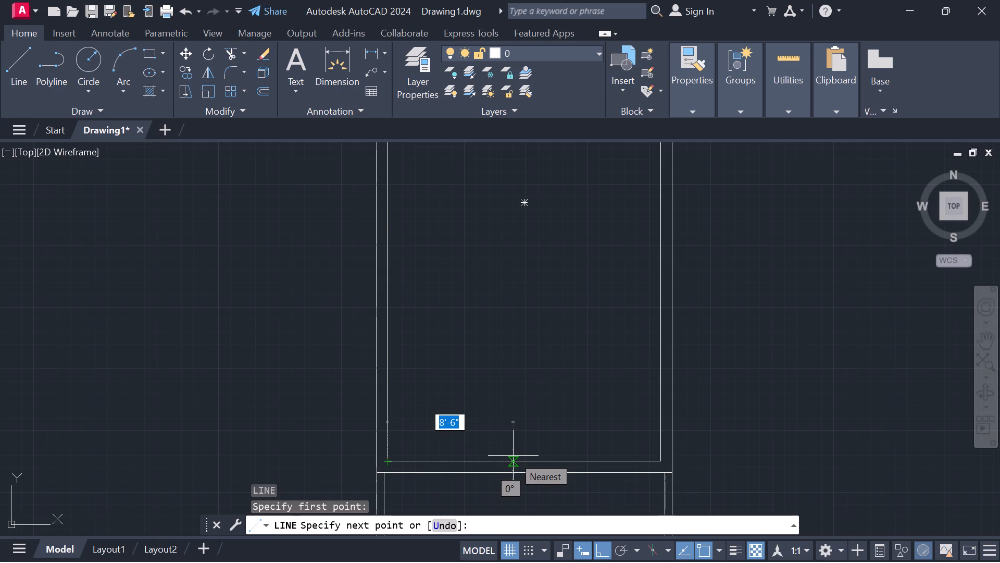
text(10')
key(Return)
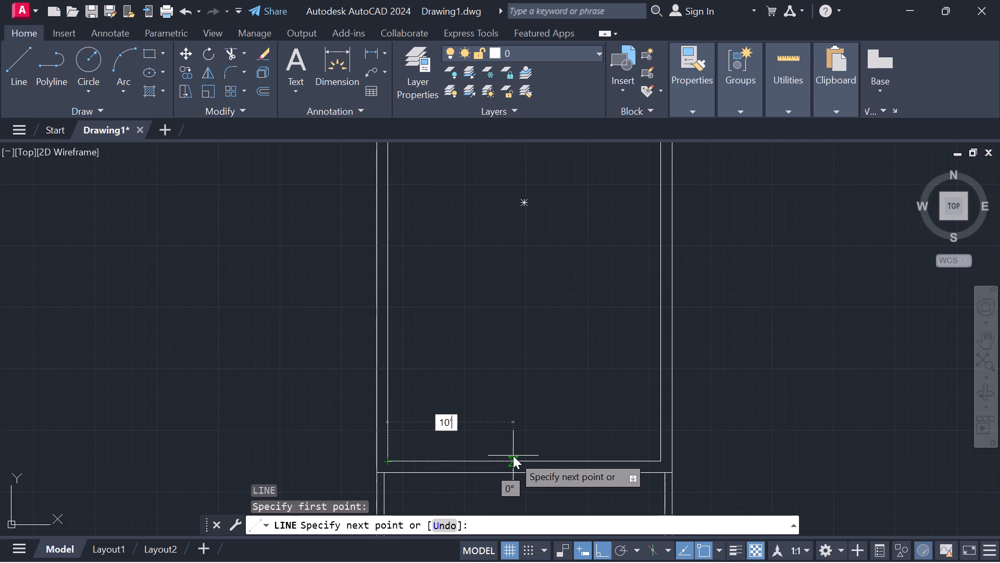
text(10)
key(apostrophe)
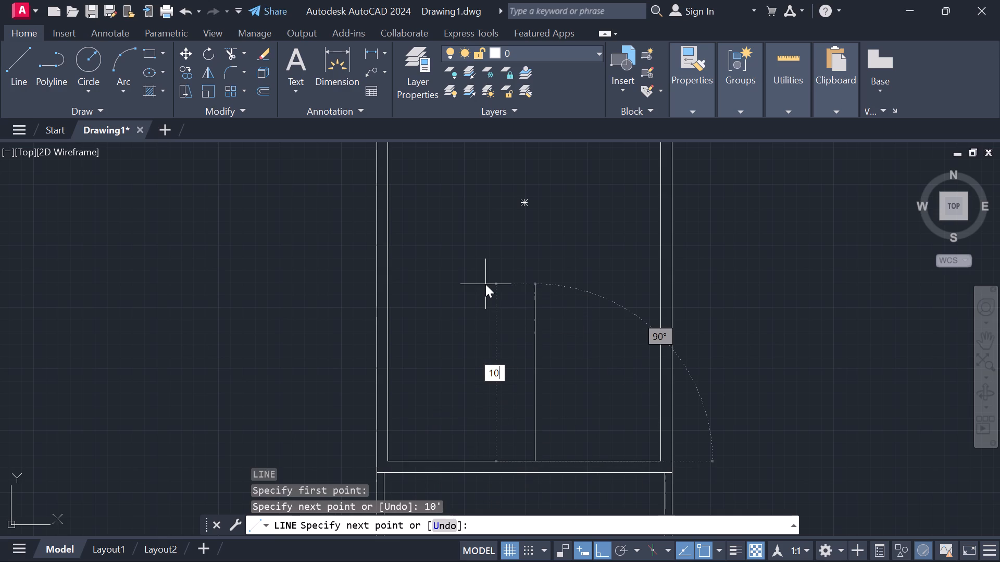
key(Return)
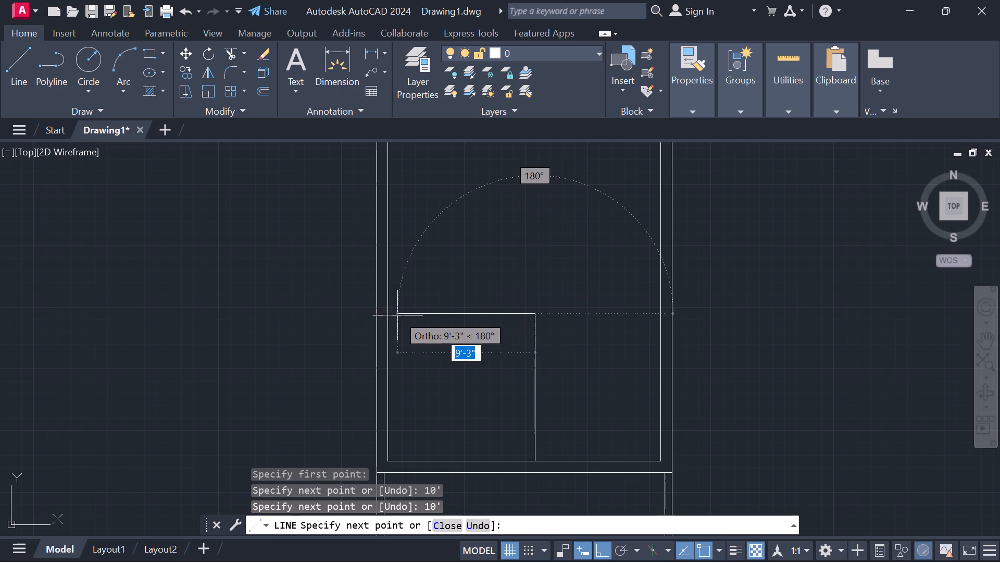
click(390, 320)
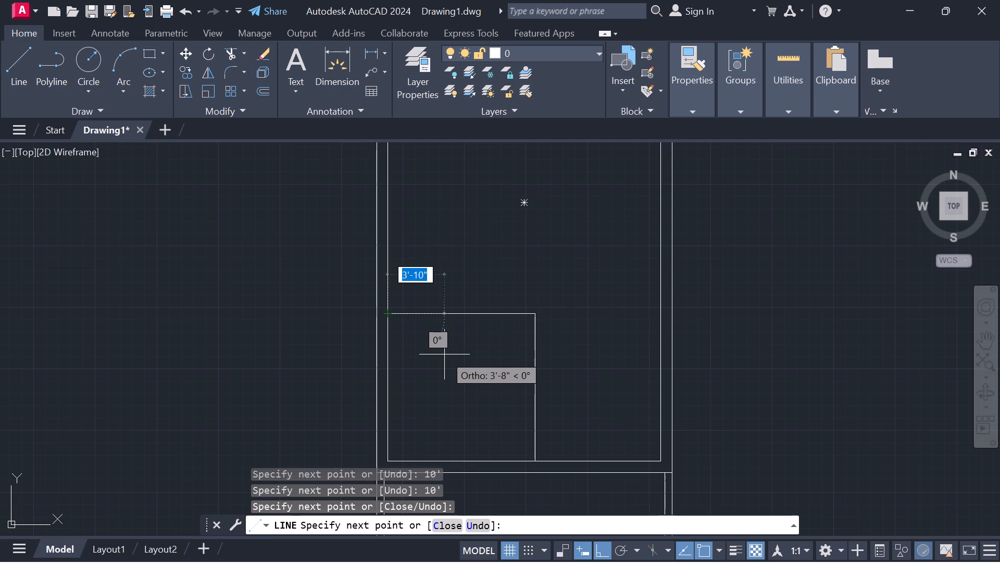
key(Escape)
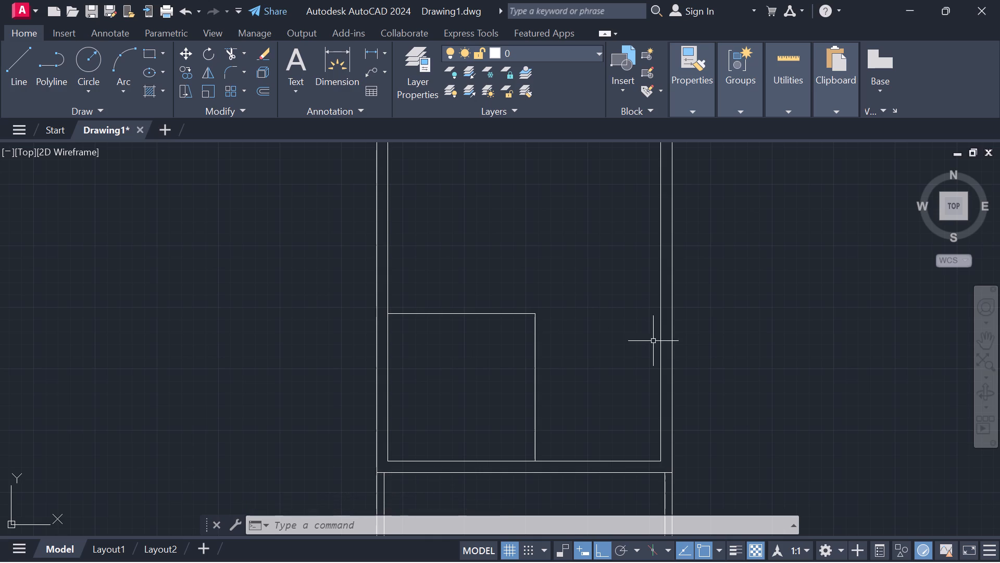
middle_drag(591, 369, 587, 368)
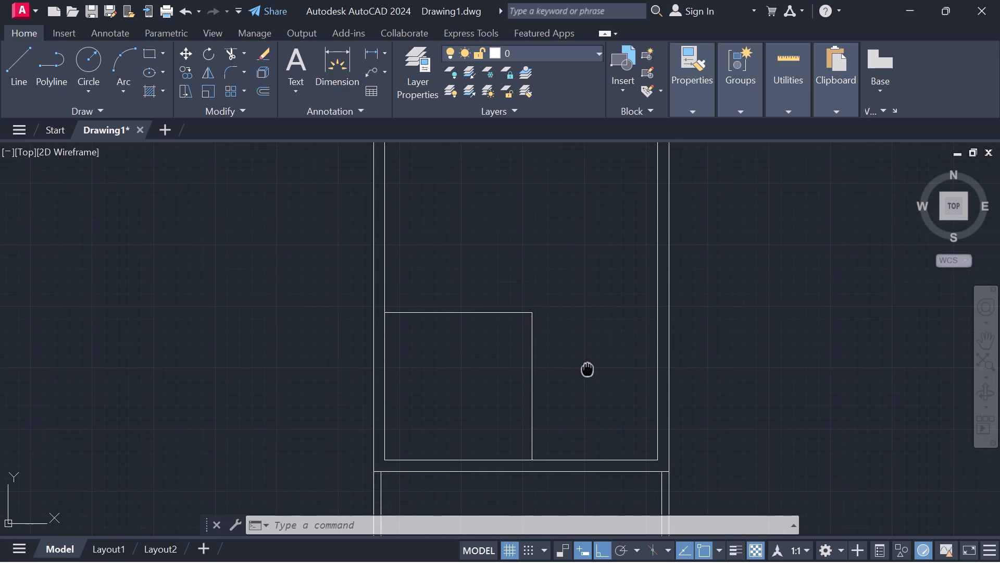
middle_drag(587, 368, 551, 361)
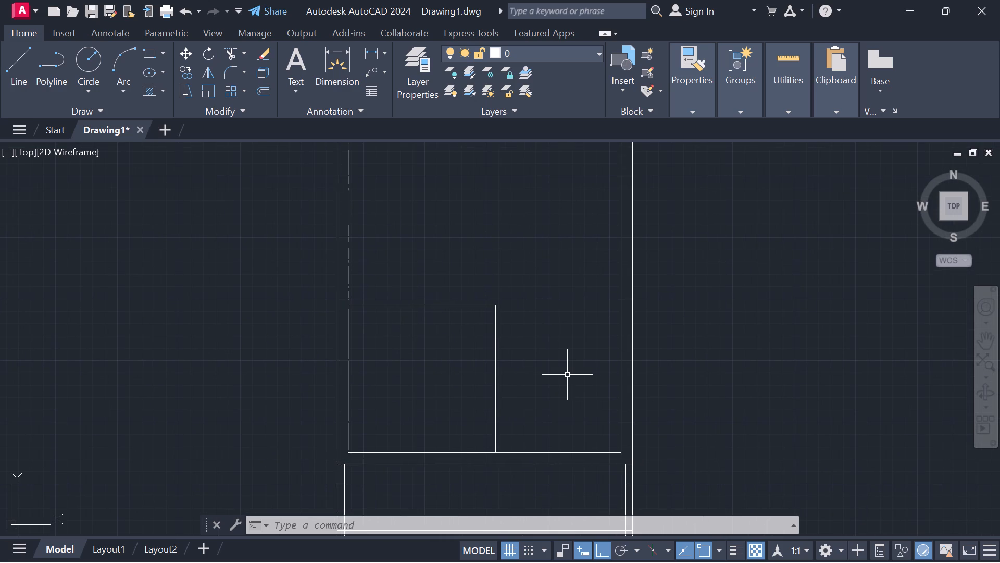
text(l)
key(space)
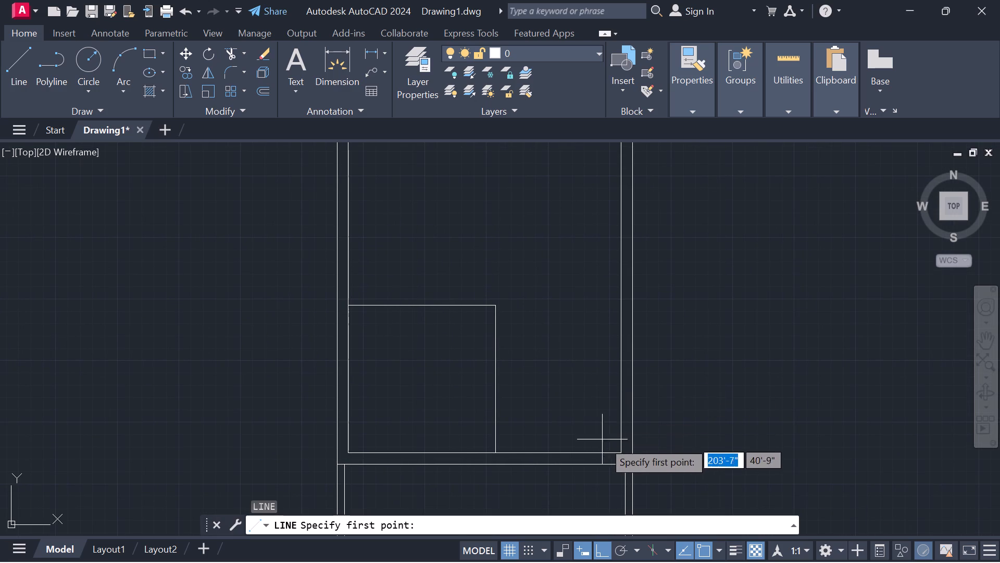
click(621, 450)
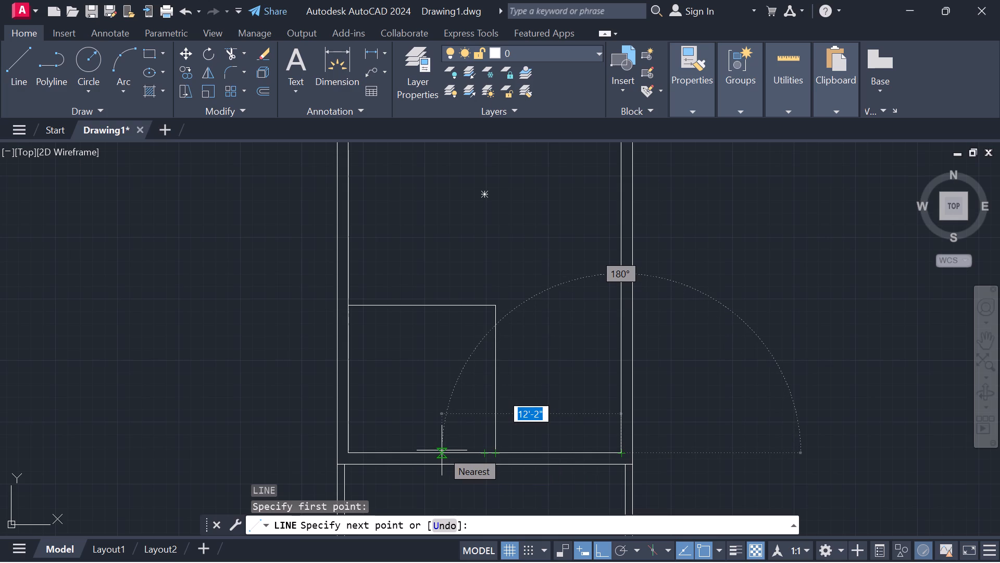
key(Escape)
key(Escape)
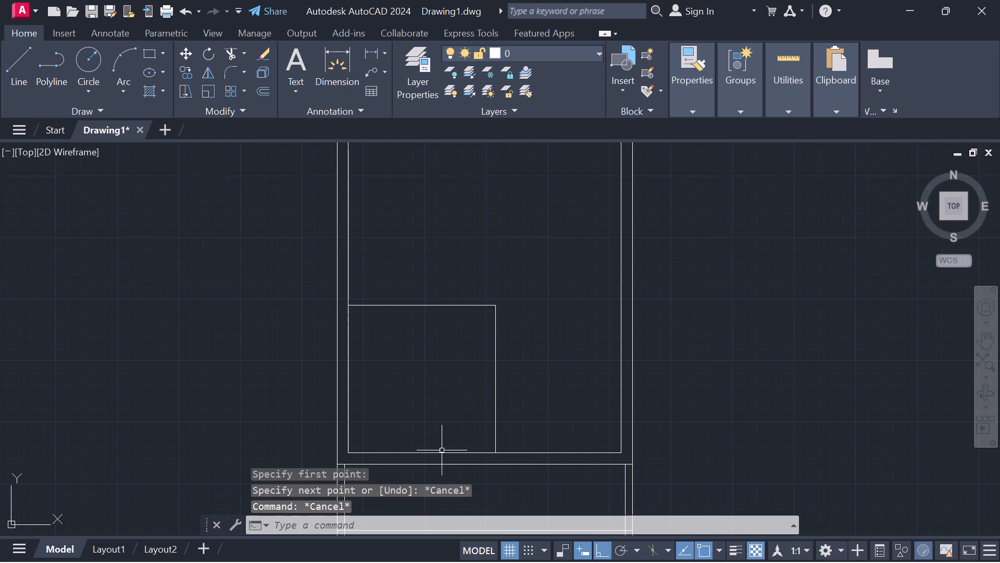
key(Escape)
Explode the whole floor plan so its wall polylines become separate lines.
scroll(504, 452, down, 2)
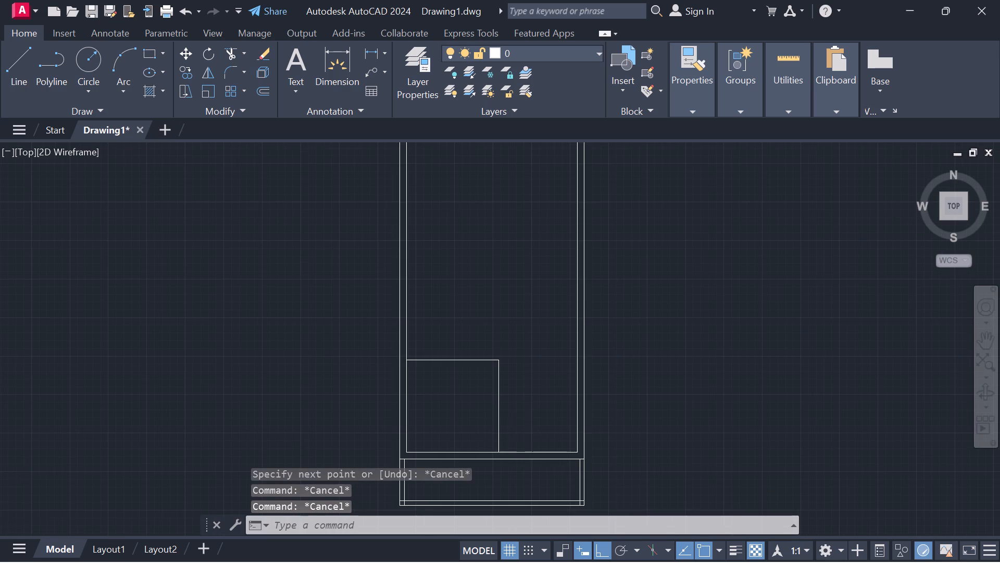
middle_drag(540, 428, 542, 397)
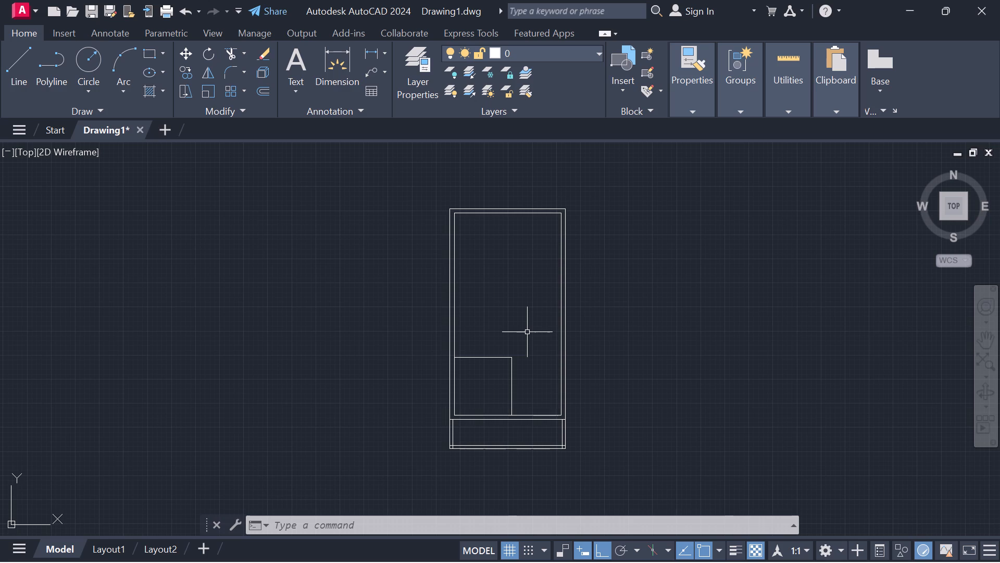
text(ex)
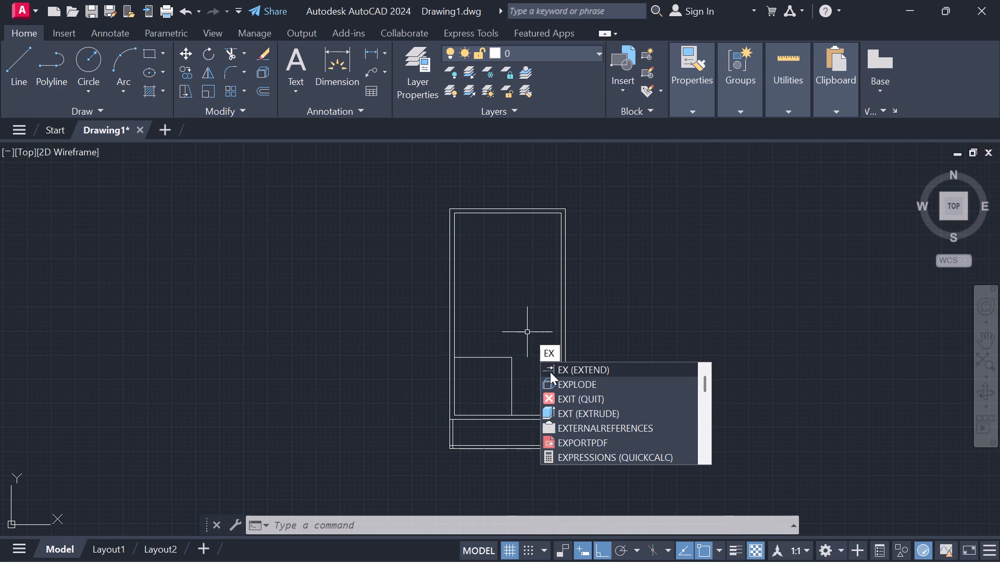
click(558, 385)
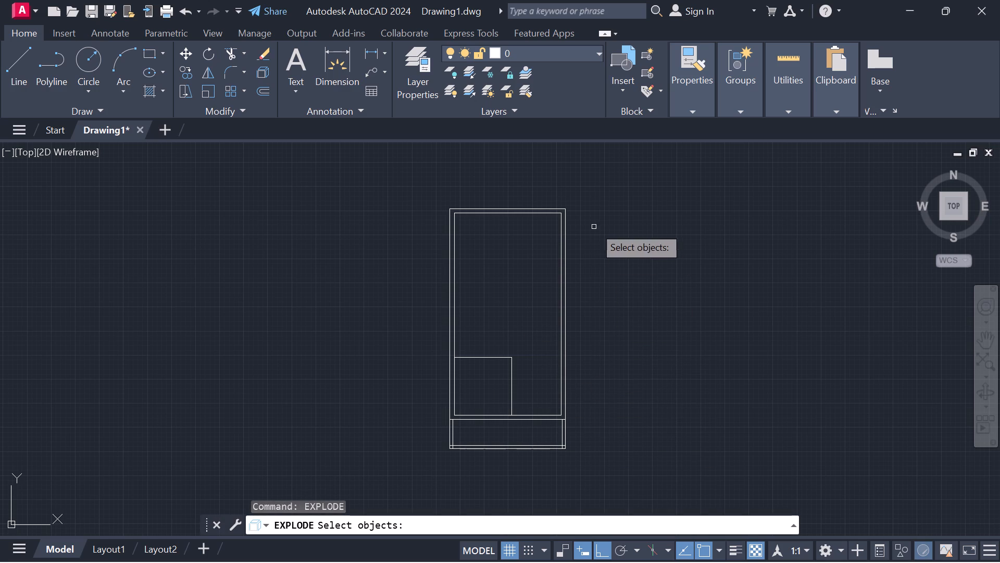
drag(596, 178, 427, 453)
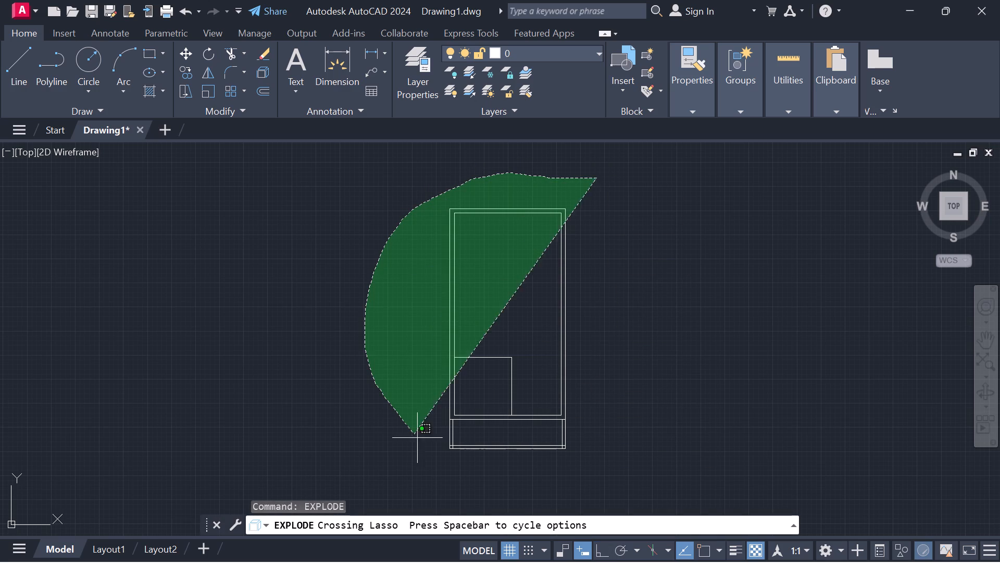
drag(427, 453, 643, 474)
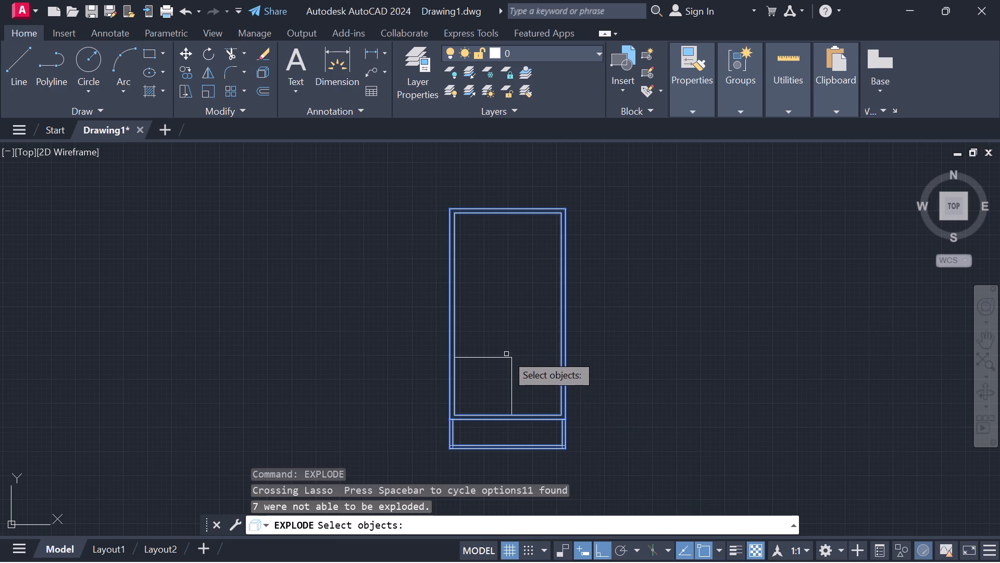
right_click(519, 356)
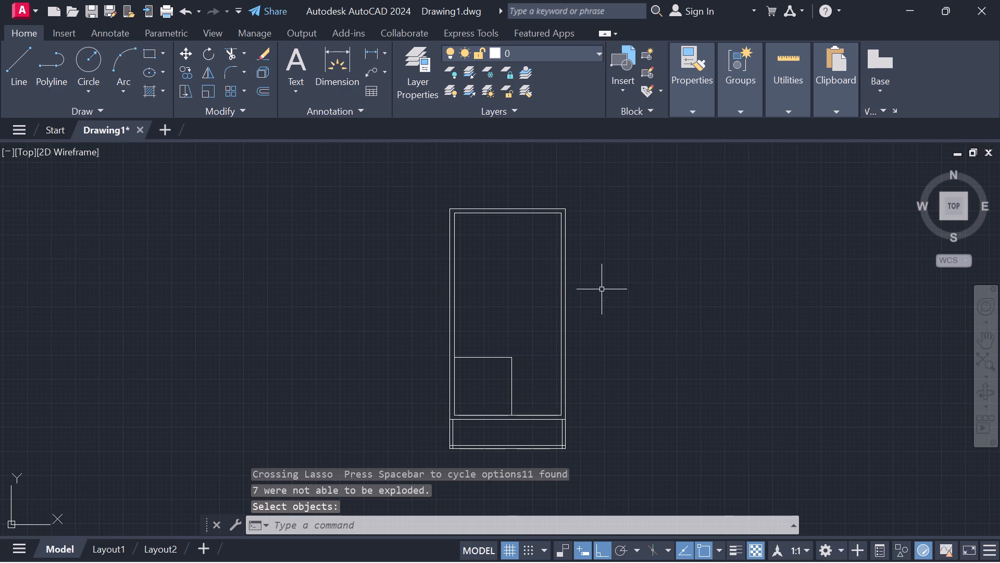
click(564, 391)
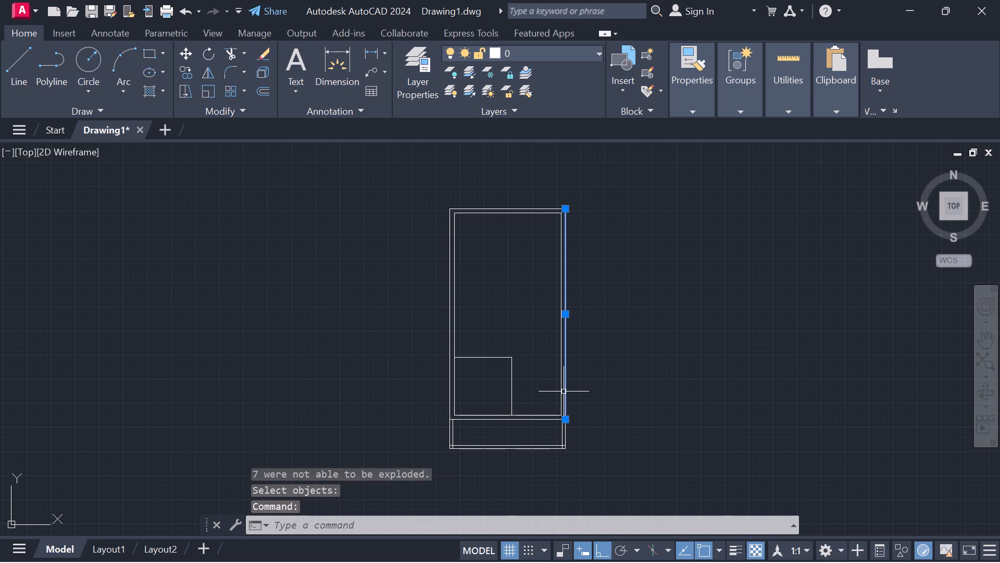
key(Escape)
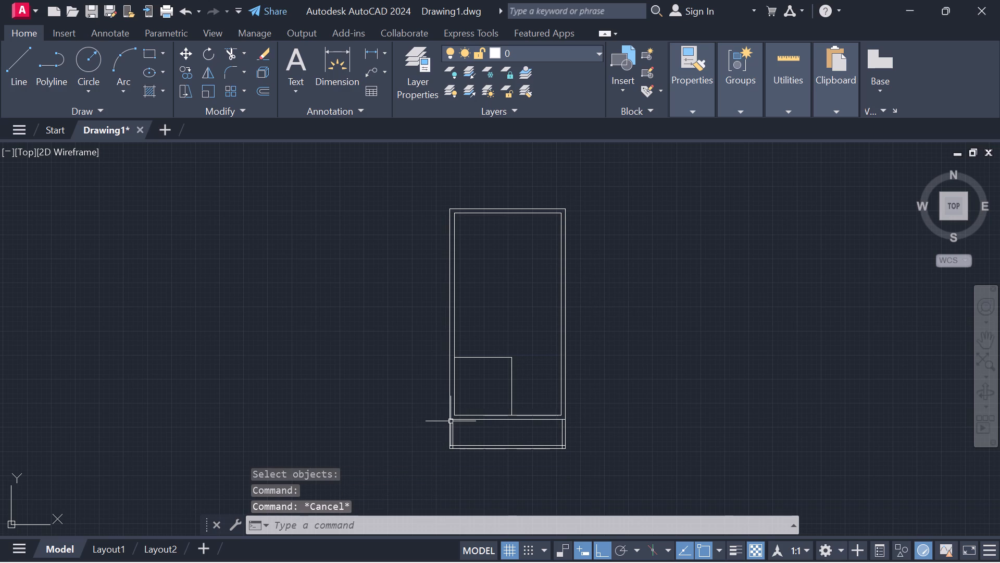
Draw connected lines from the main outline's outer southwest corner: 25' east, north to the outer north edge's level, then west to the outline's northeast corner.
scroll(451, 421, up, 3)
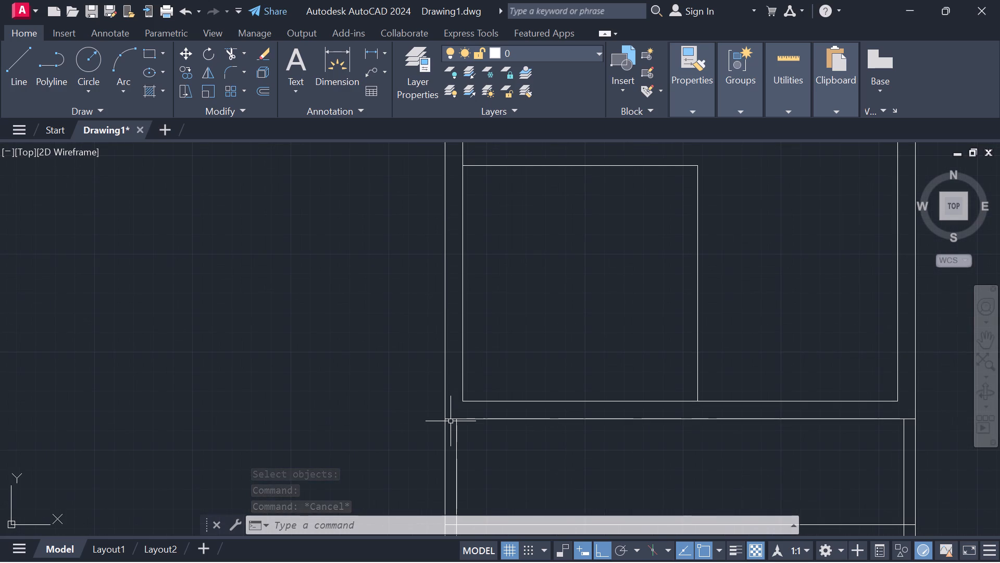
scroll(451, 421, up, 1)
text(l)
key(space)
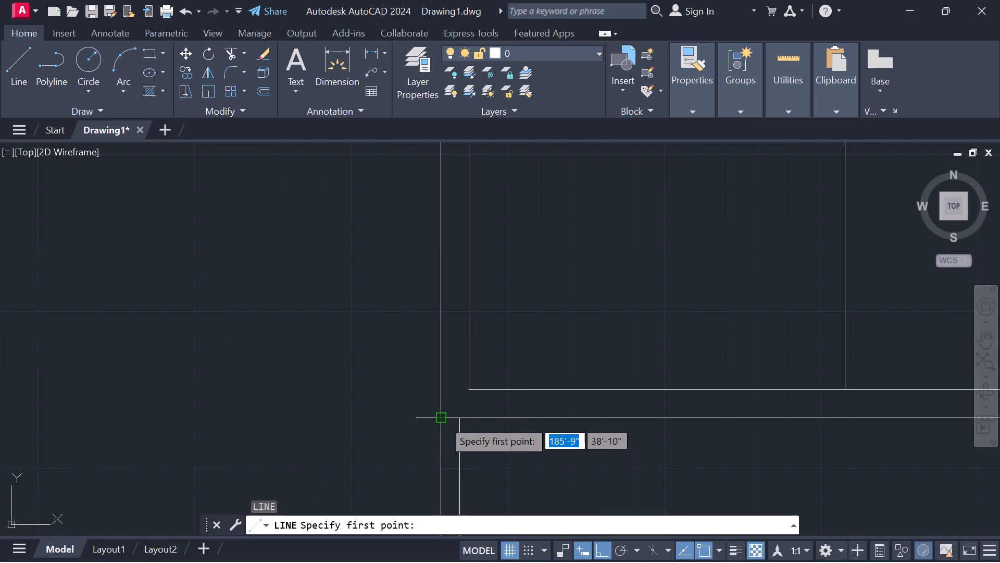
click(443, 420)
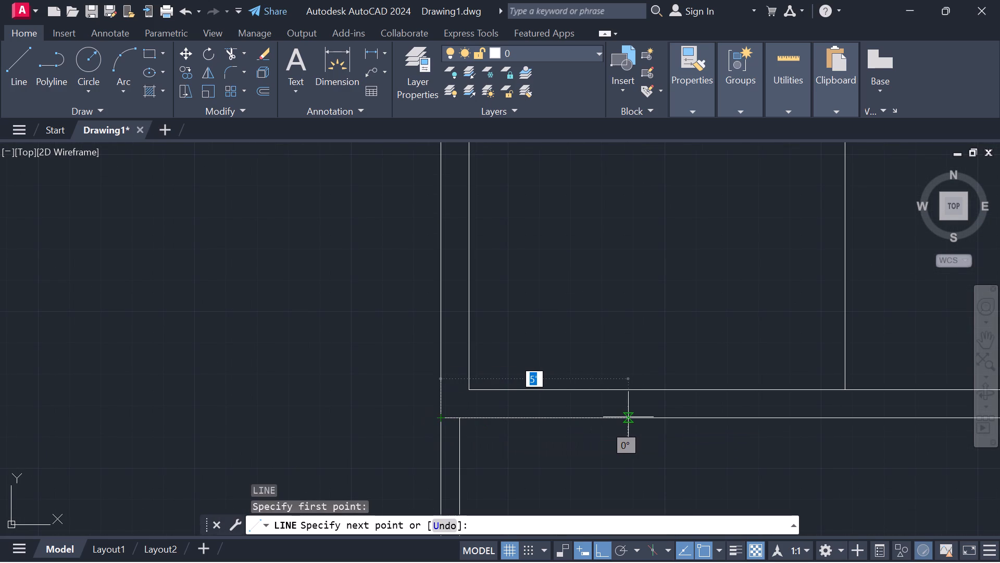
text(25')
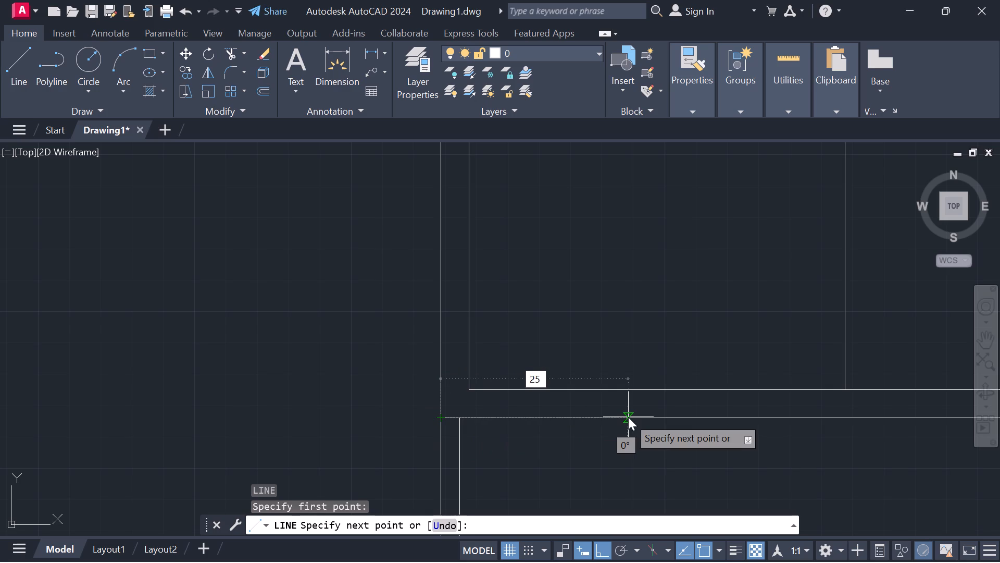
key(Return)
scroll(874, 398, down, 1)
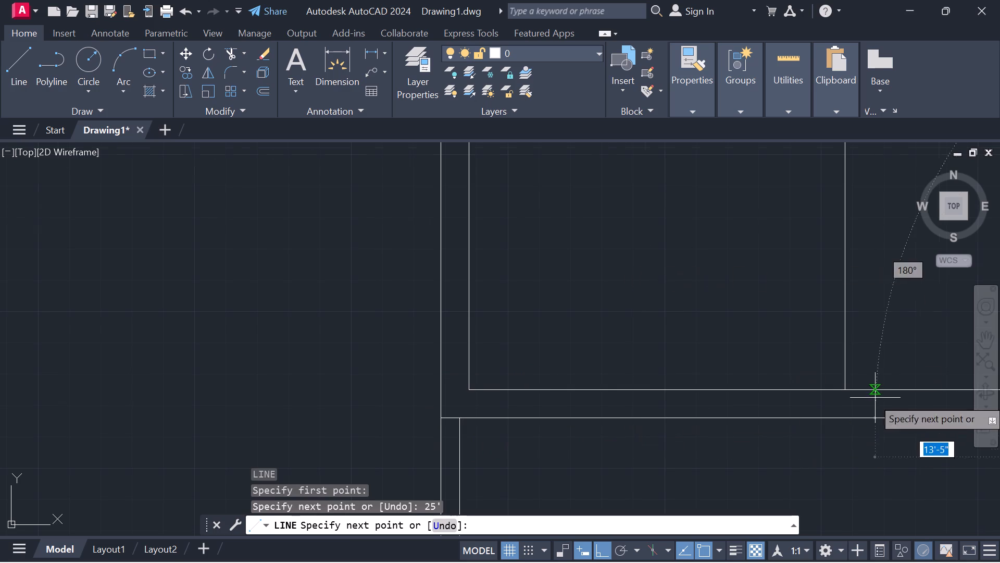
scroll(873, 398, down, 2)
middle_drag(836, 427, 583, 483)
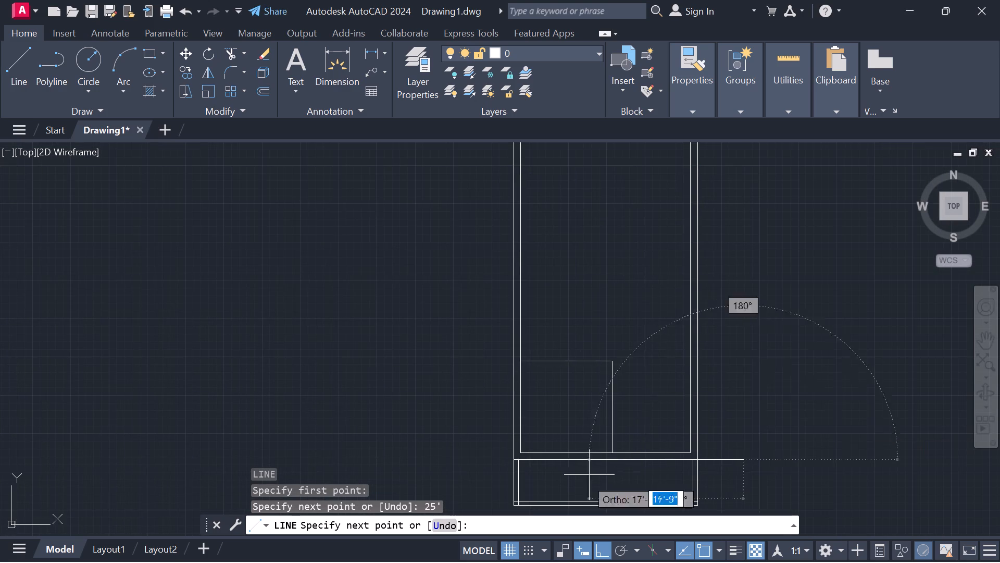
middle_drag(729, 235, 729, 234)
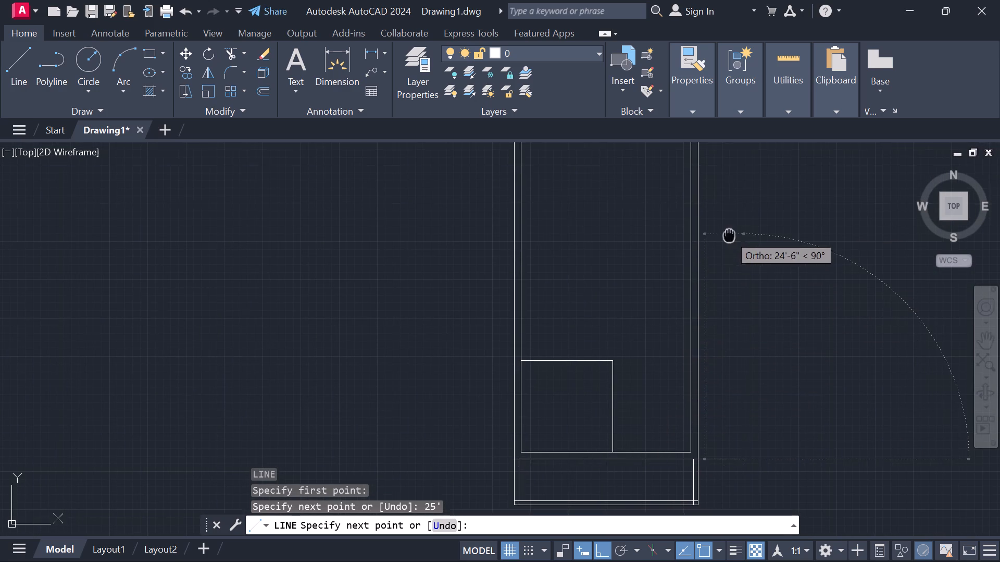
middle_drag(729, 234, 734, 376)
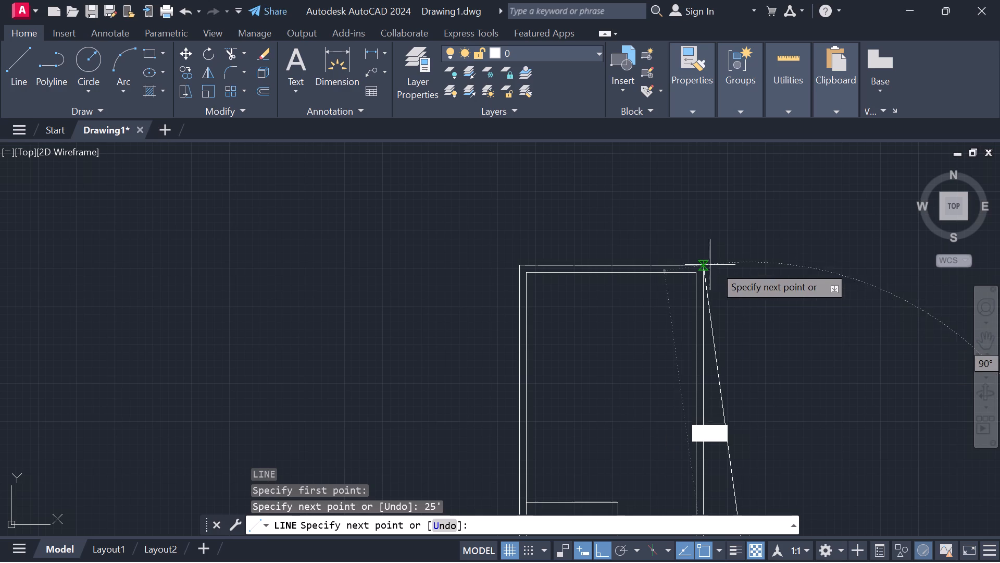
click(752, 266)
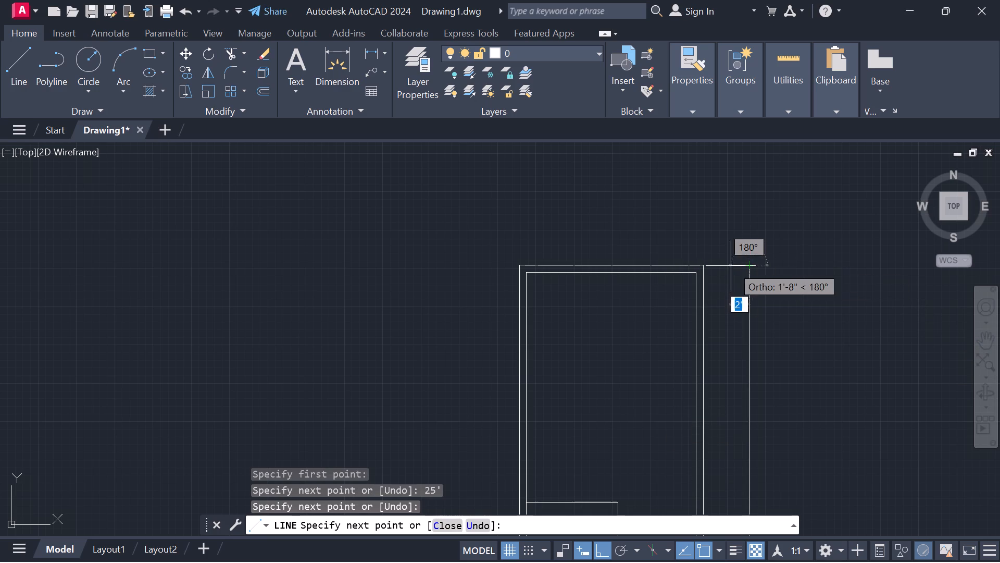
click(696, 264)
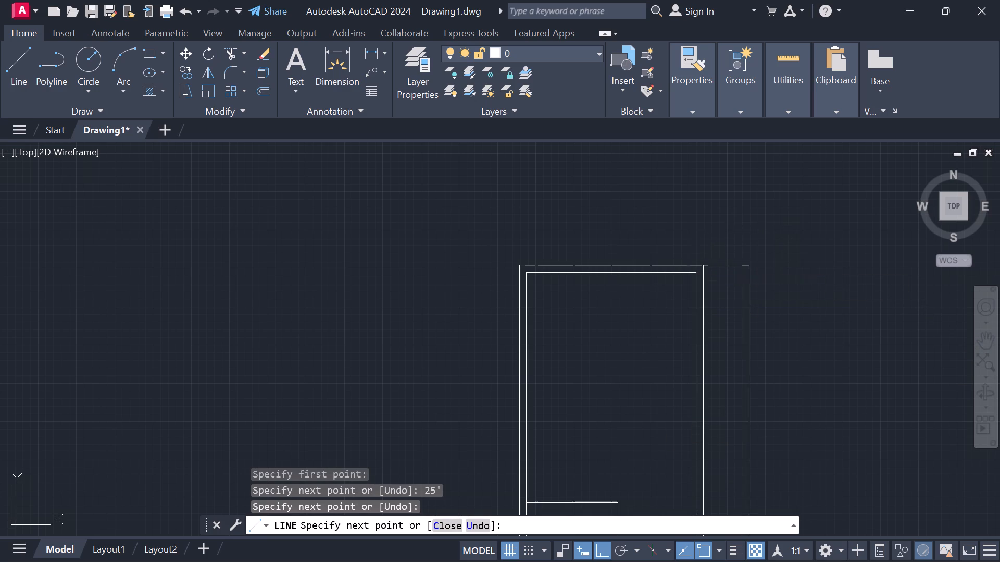
key(Escape)
Stretch the south end of the main room's outer east wall line to the 25' wide outline's southeast corner.
middle_drag(716, 339, 707, 327)
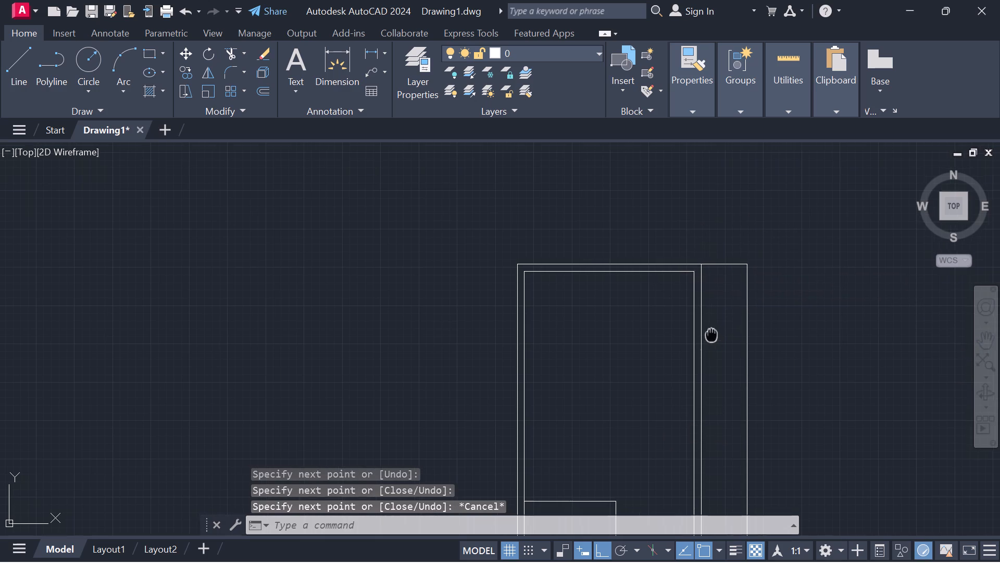
middle_drag(707, 327, 630, 218)
middle_drag(630, 221, 628, 239)
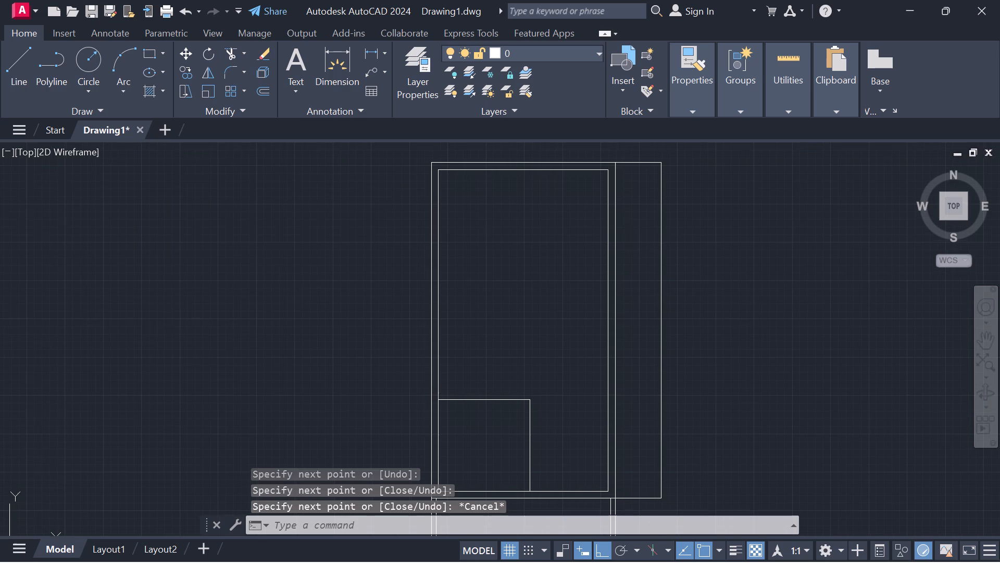
click(594, 162)
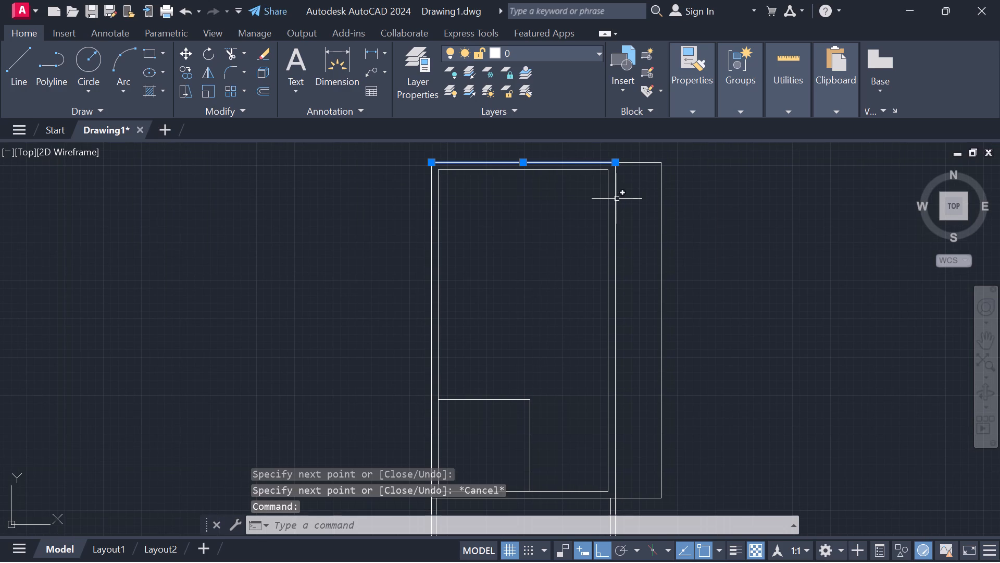
click(617, 199)
middle_drag(619, 433, 617, 386)
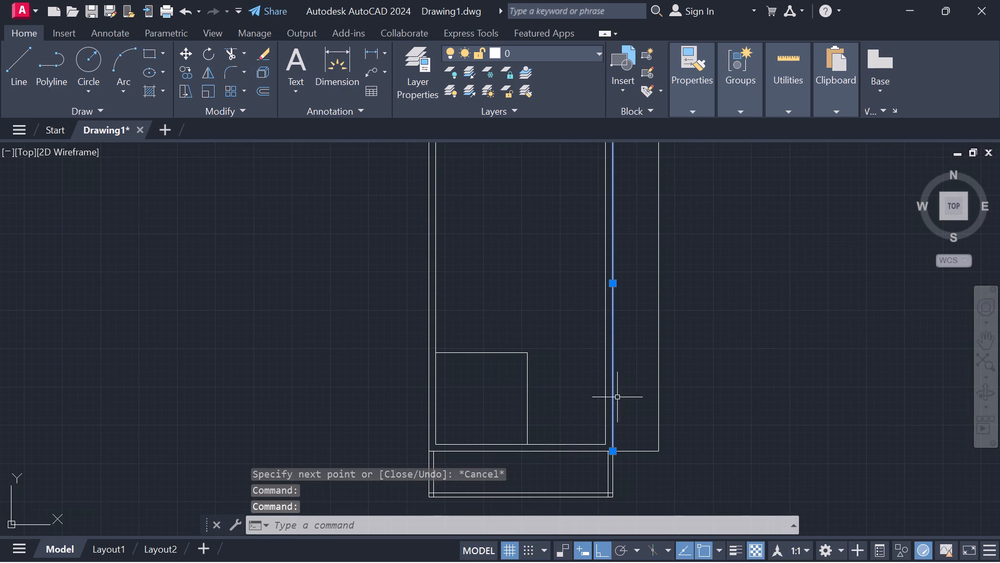
click(580, 453)
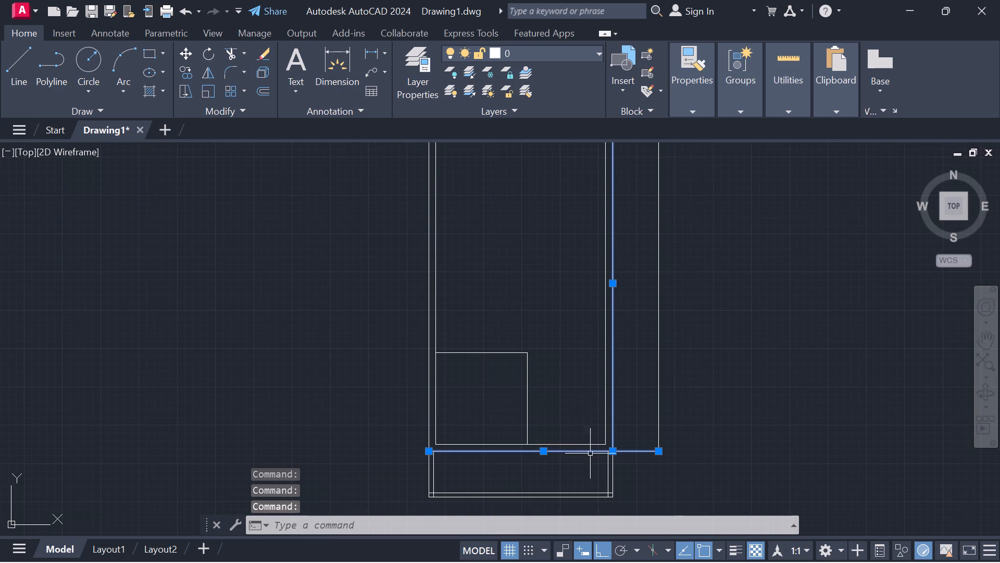
click(611, 452)
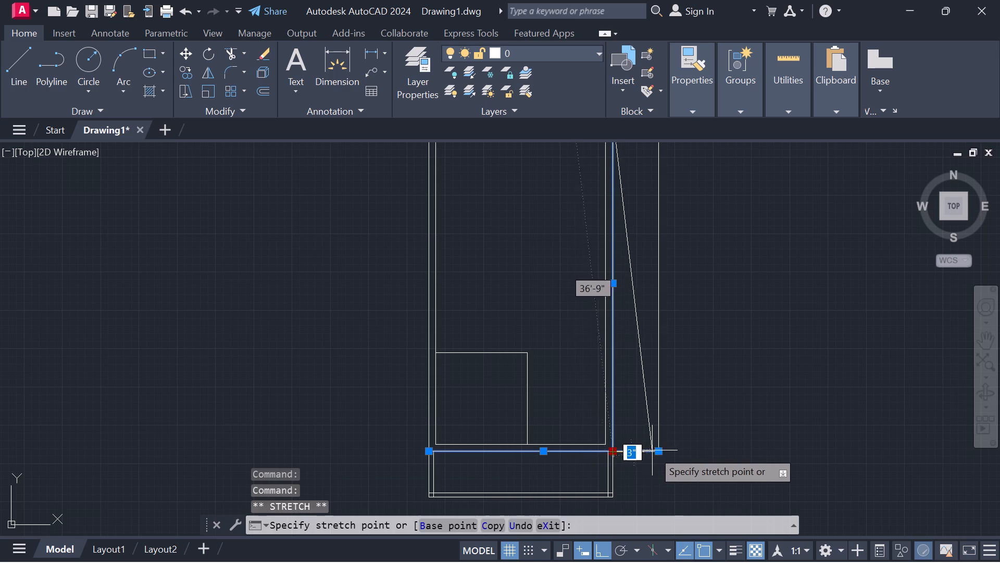
click(656, 450)
Stretch the corner shared by the outer north and east wall lines to the 25' wide outline's northeast corner.
middle_drag(639, 393, 641, 527)
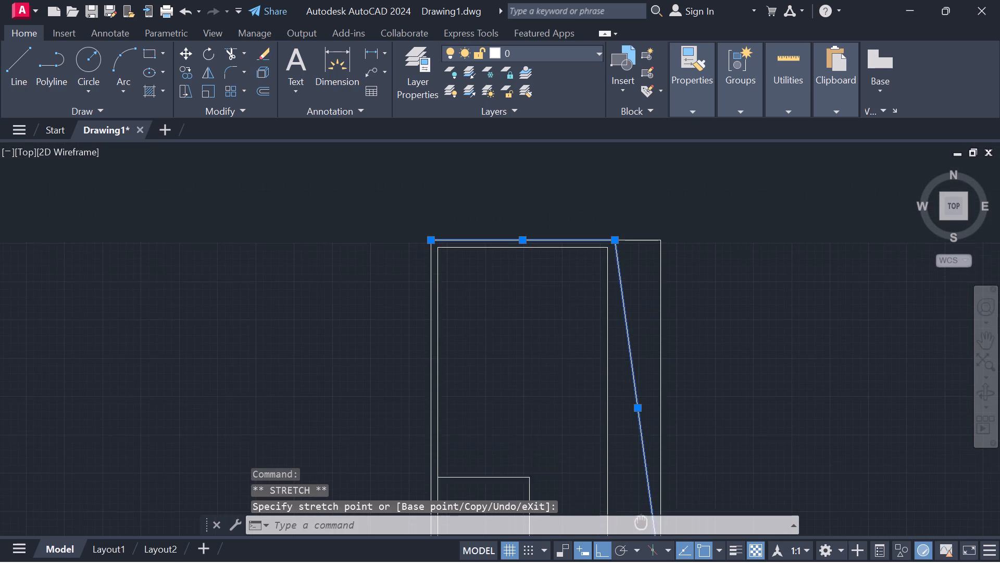
middle_drag(641, 527, 640, 529)
click(611, 251)
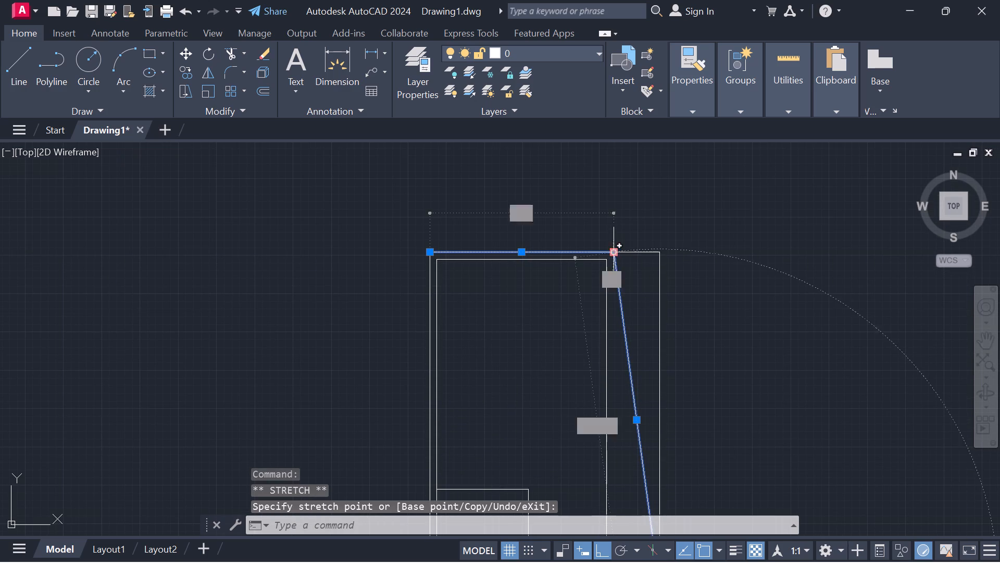
click(655, 256)
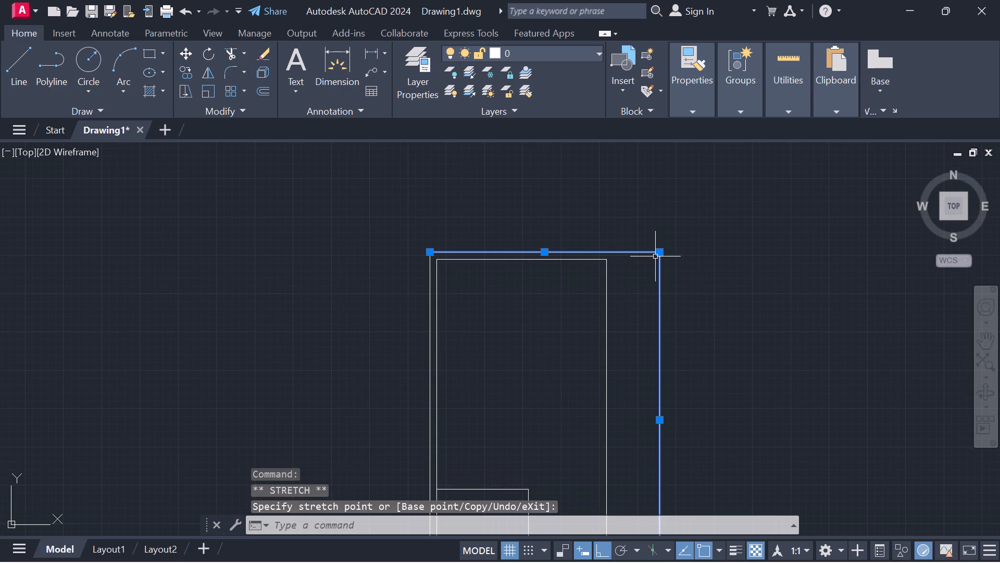
scroll(656, 271, down, 2)
middle_drag(678, 368, 660, 342)
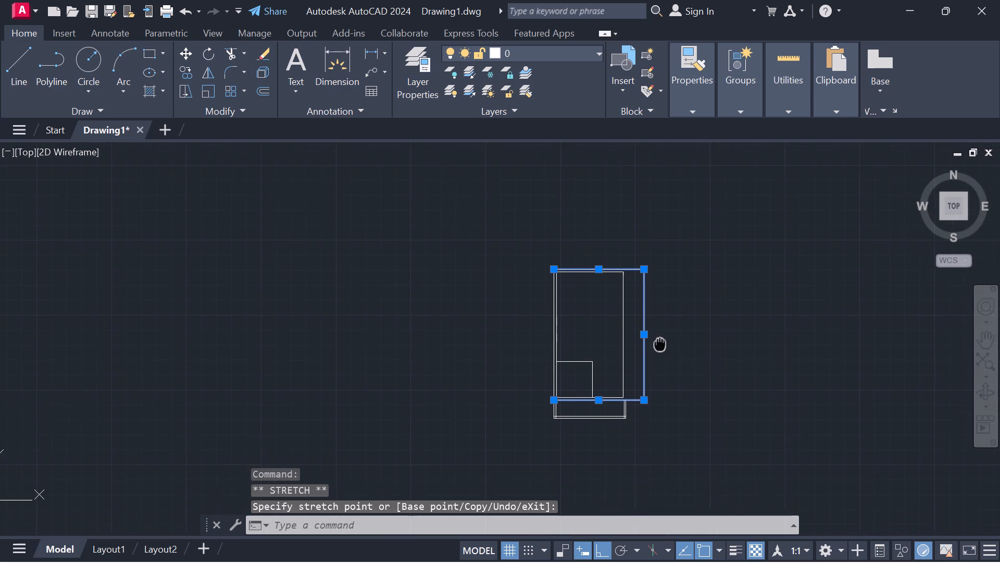
middle_drag(660, 342, 651, 332)
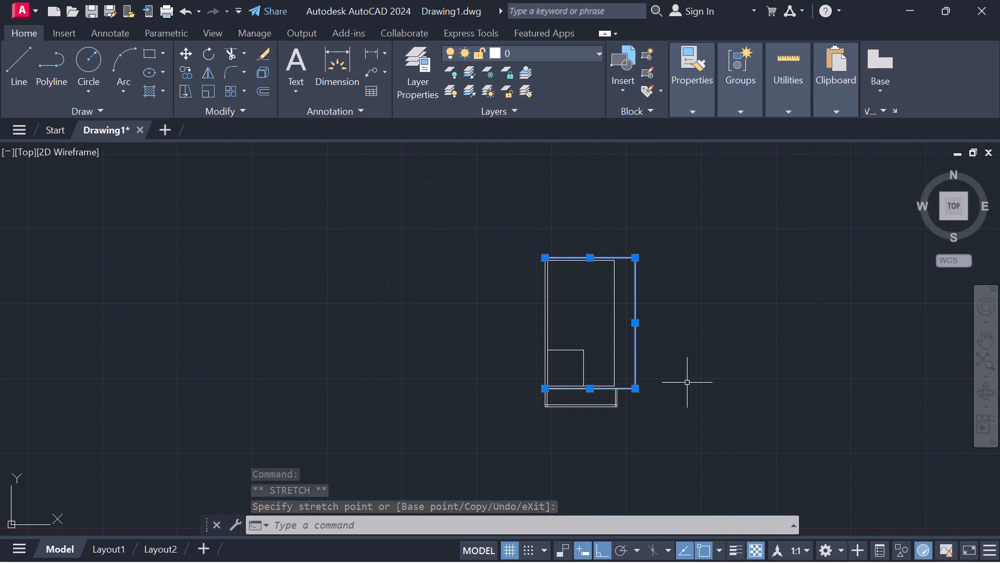
key(Escape)
Draw guide lines from the outer southeast corner: 9" west, about 5'11" south, then about 46'3" north past the outer north wall.
scroll(668, 383, up, 1)
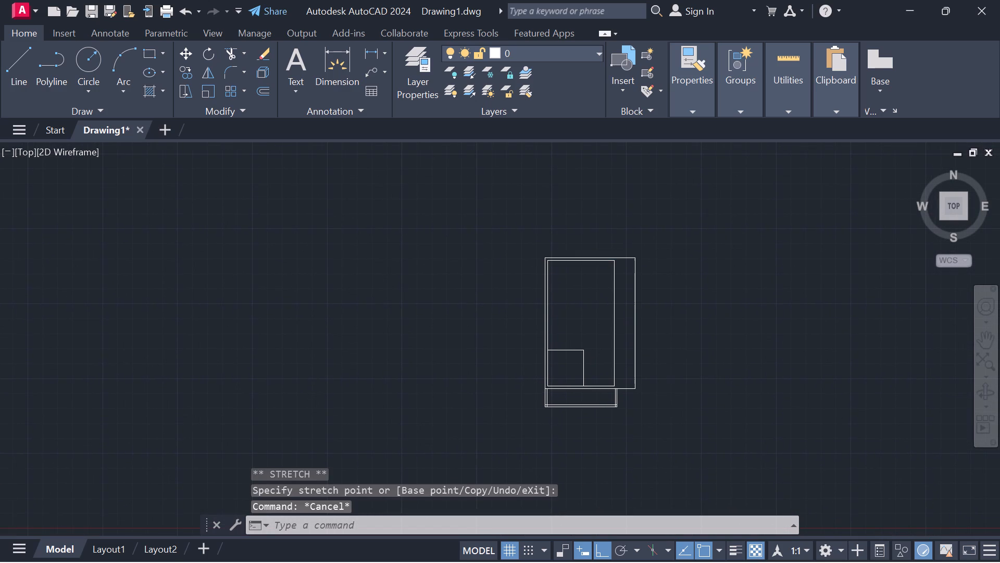
scroll(668, 383, up, 1)
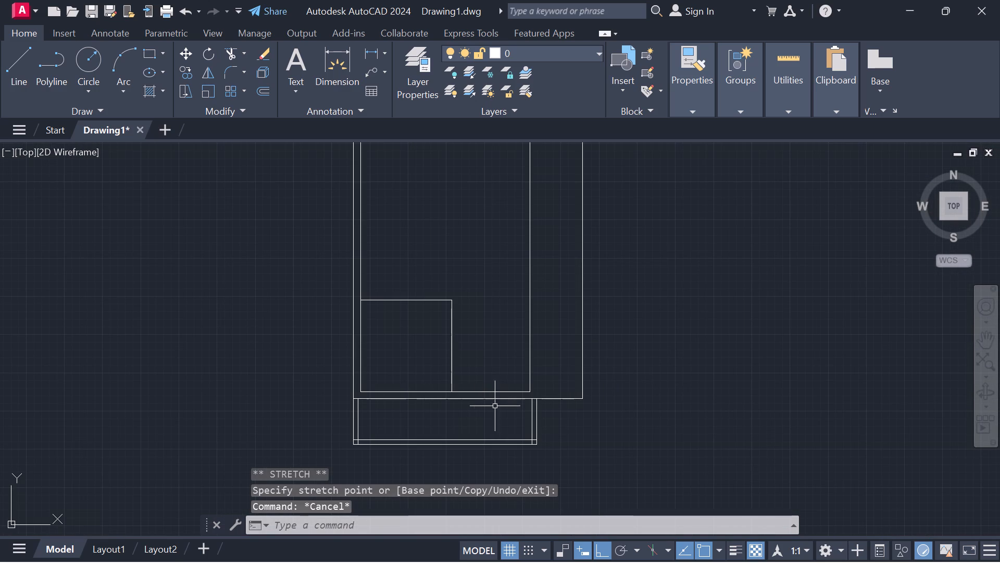
text(l)
key(space)
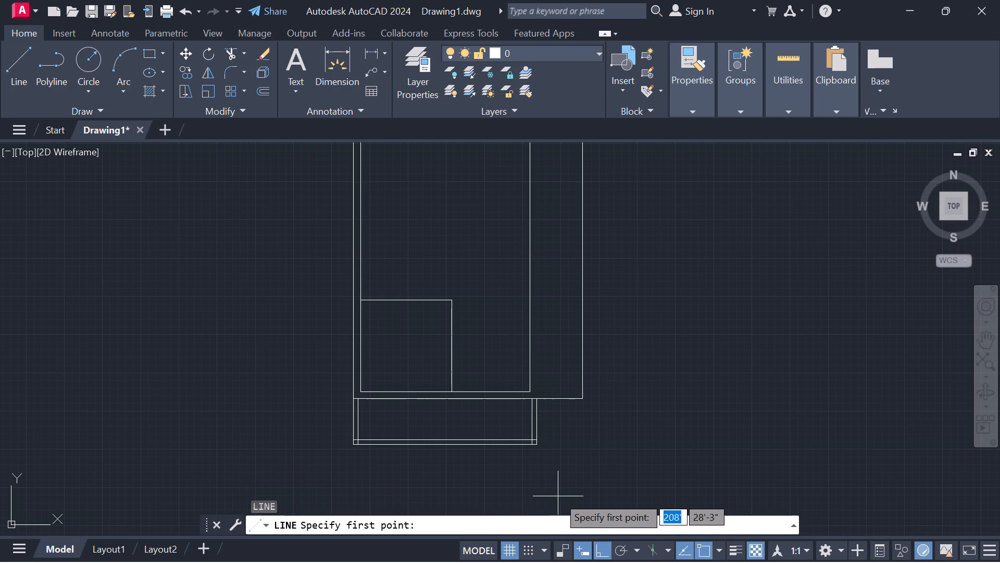
click(582, 397)
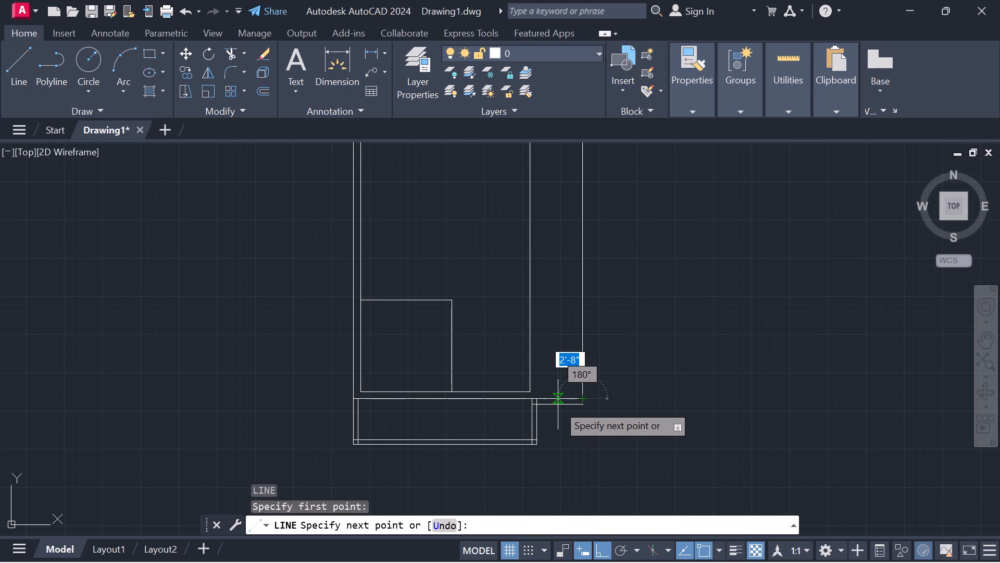
key(9)
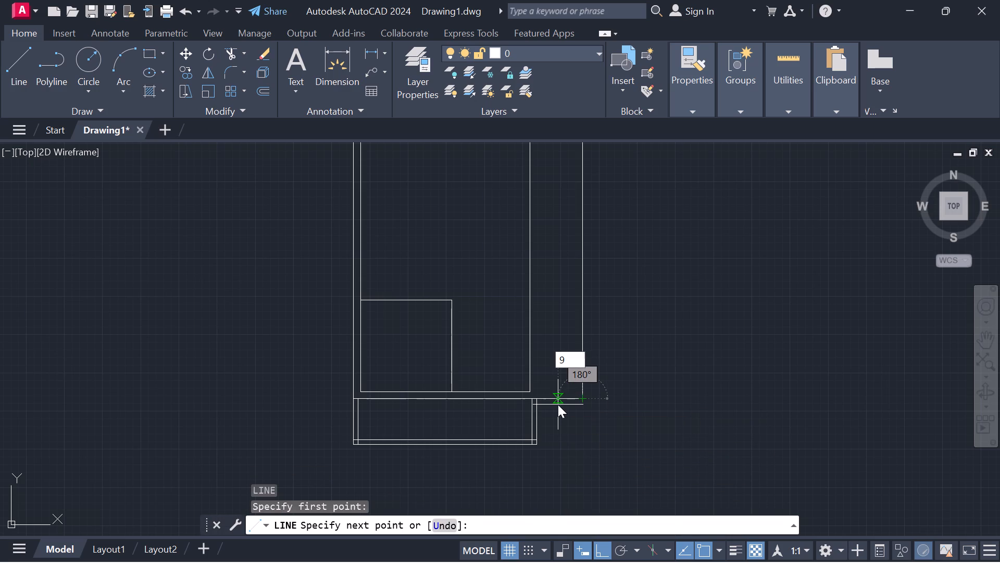
key(shift+quotedbl)
key(Return)
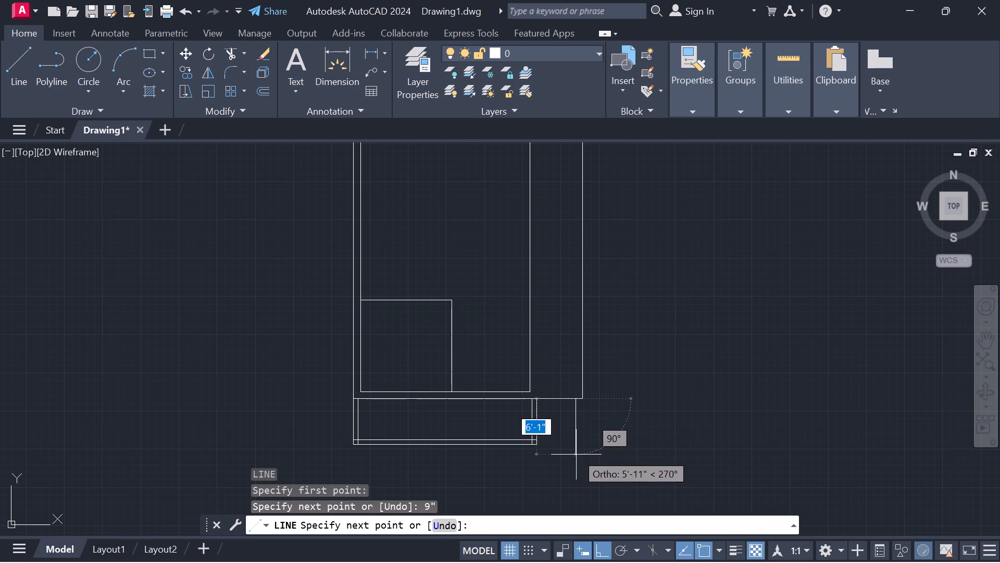
click(576, 455)
middle_drag(546, 183, 561, 378)
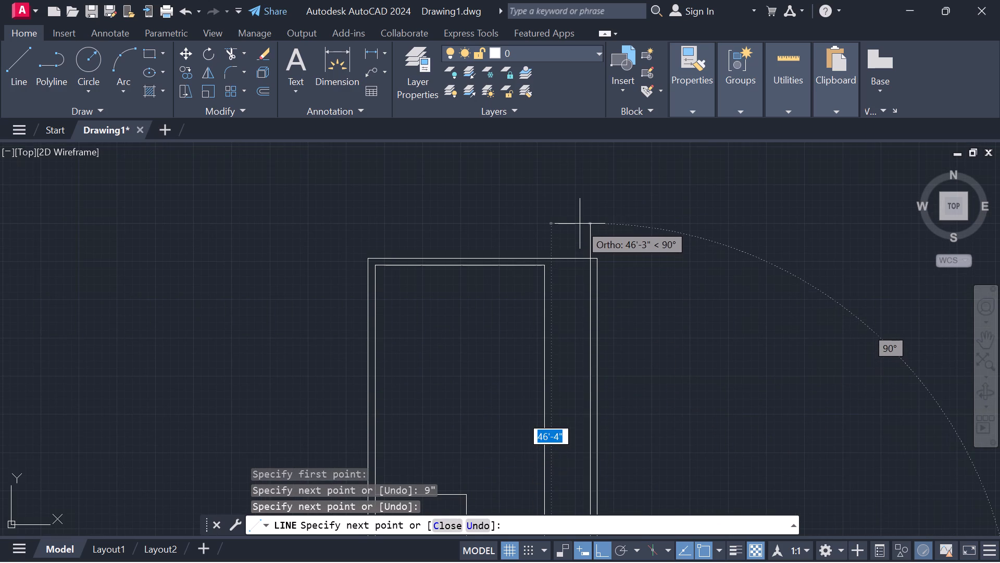
click(580, 224)
key(Escape)
Stretch the inner northeast corner of the main room east to the vertical guide line.
scroll(582, 227, down, 2)
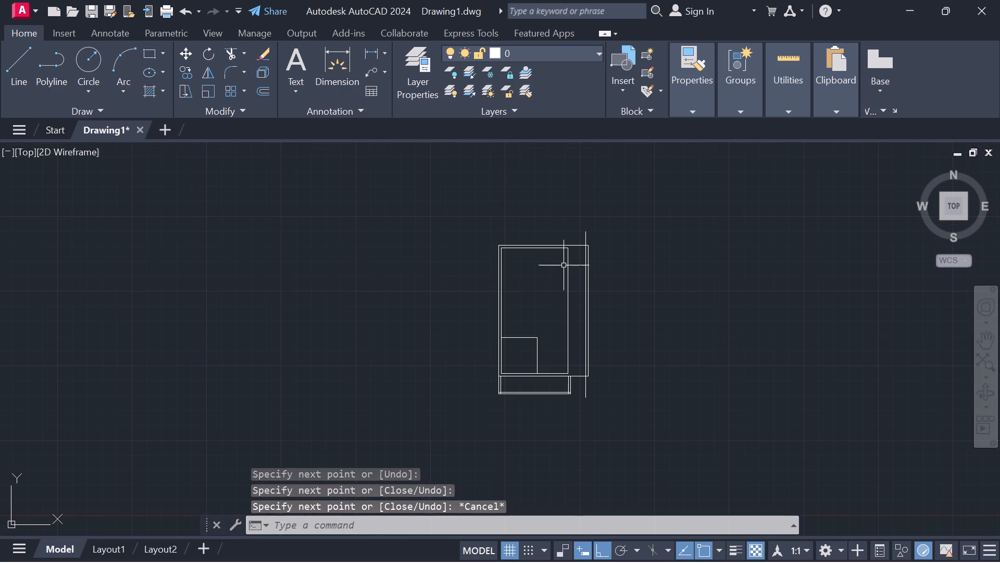
click(568, 265)
scroll(568, 265, up, 3)
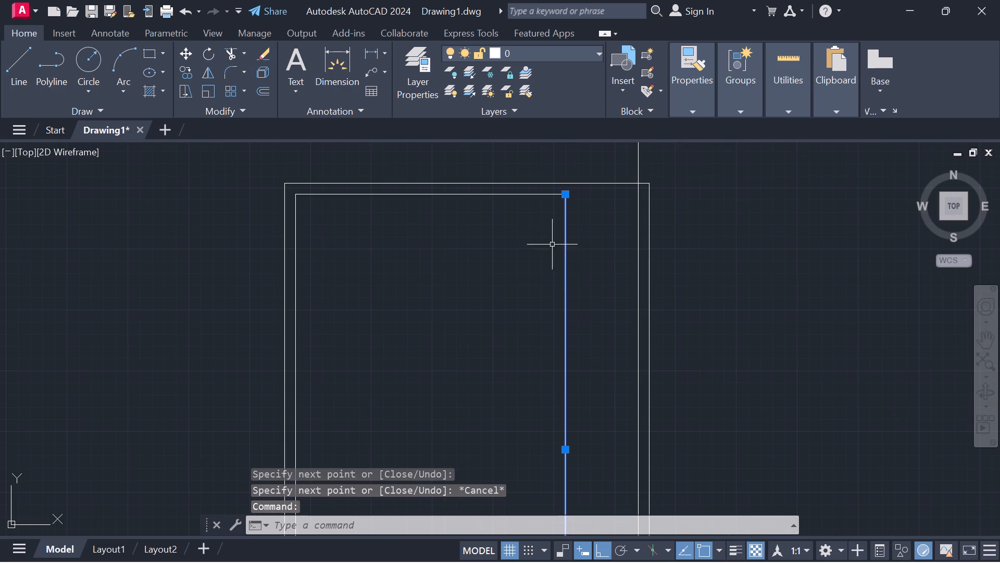
click(526, 195)
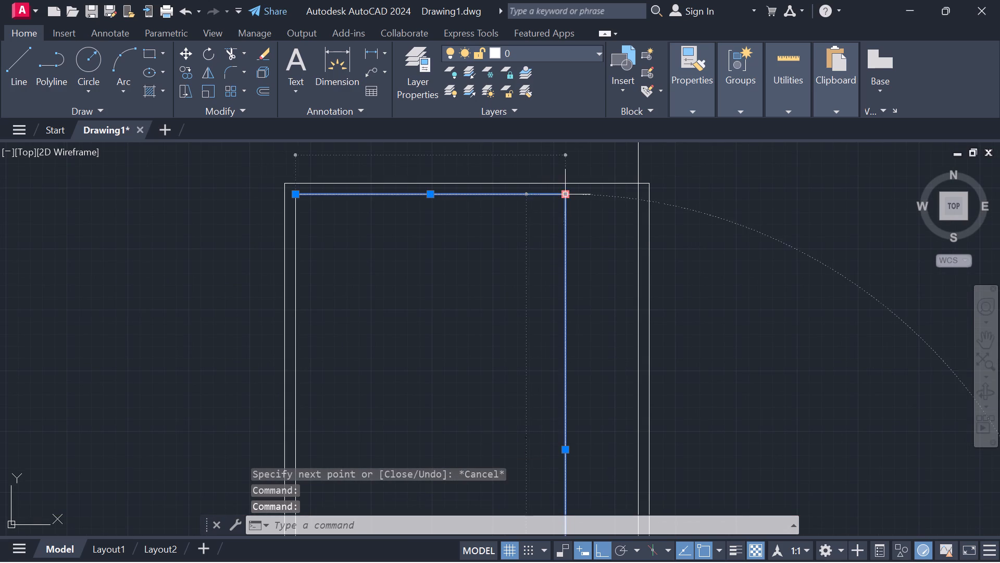
click(569, 197)
click(640, 198)
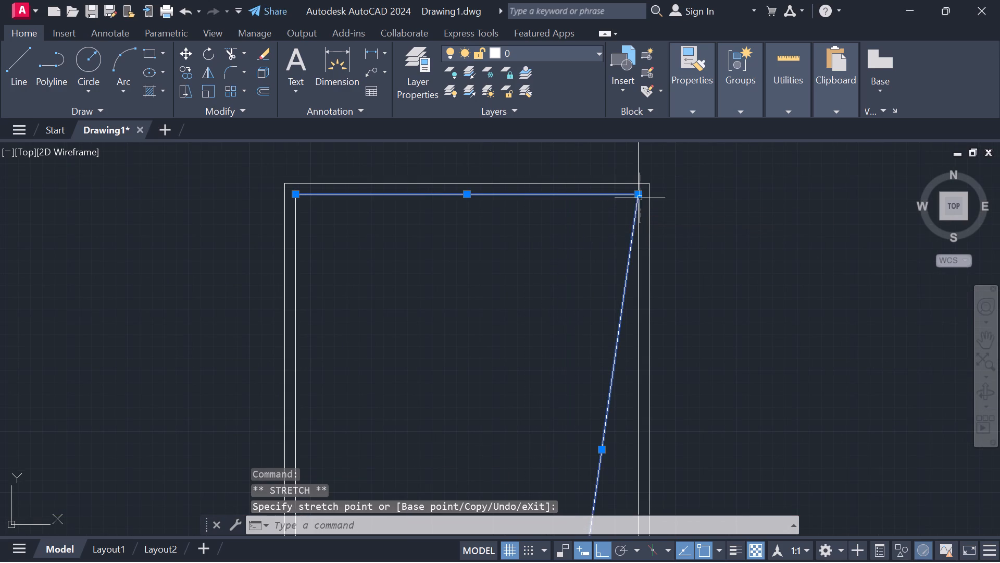
Stretch the inner southeast corner of the main room east to the vertical guide line, straightening the inner east wall.
scroll(608, 305, down, 1)
middle_drag(632, 425, 584, 289)
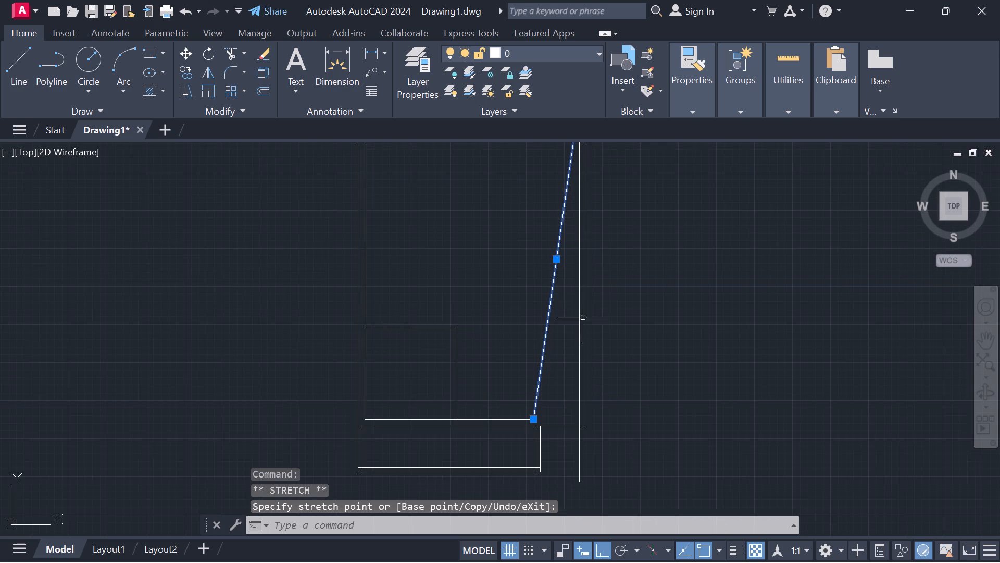
click(497, 420)
click(531, 418)
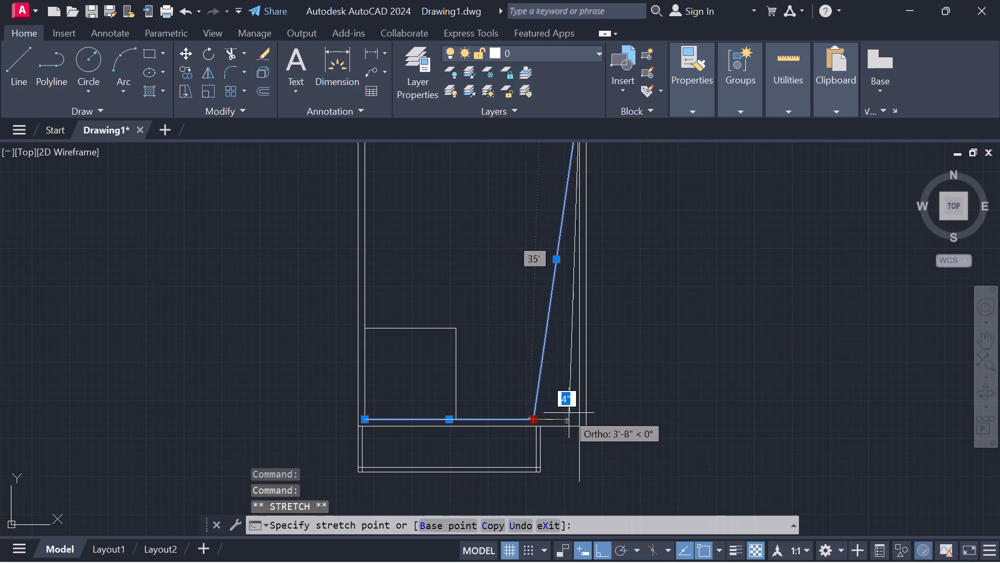
scroll(575, 416, up, 2)
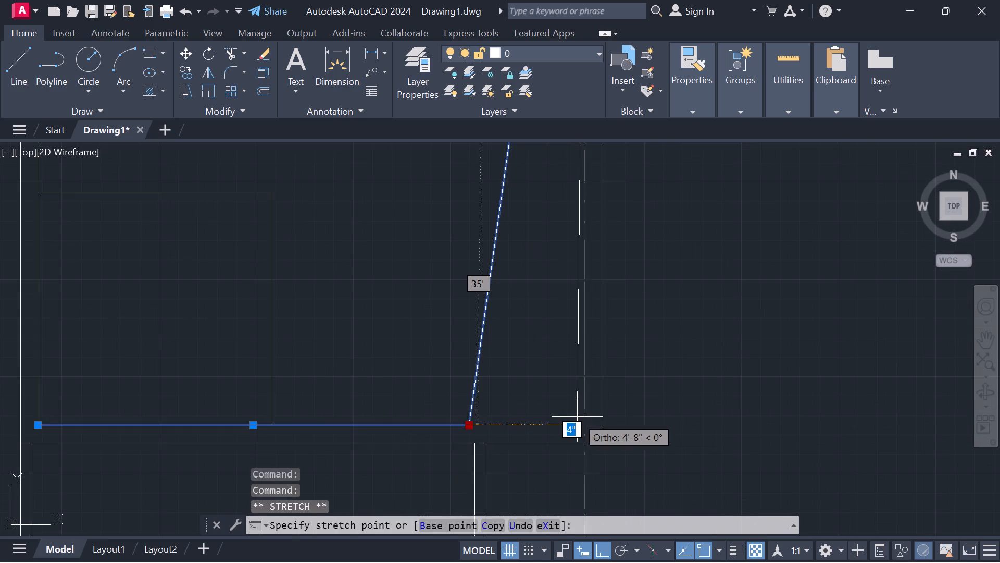
click(580, 424)
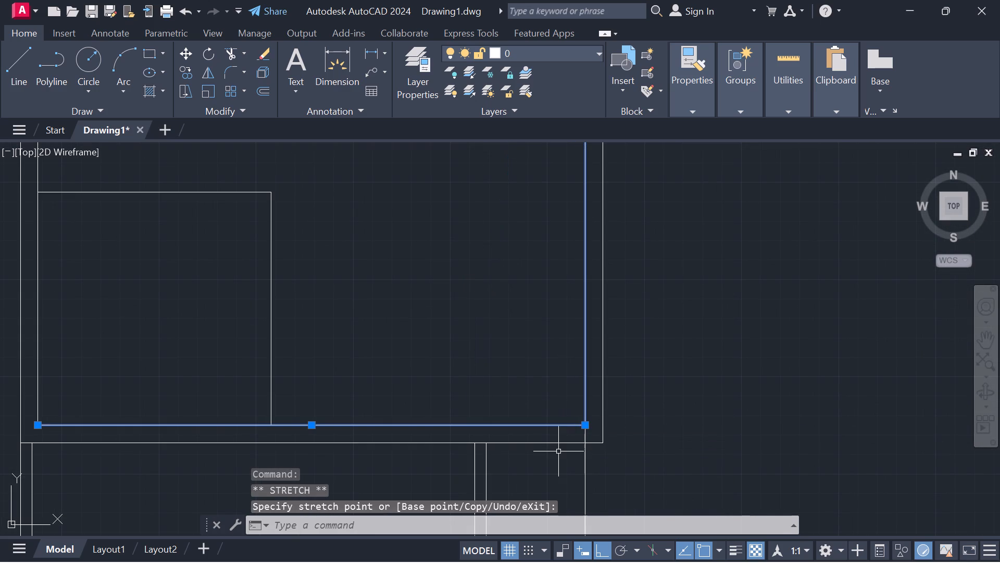
key(Escape)
Erase the long vertical guide line and the short vertical guide line projecting south of the main room.
scroll(558, 449, down, 1)
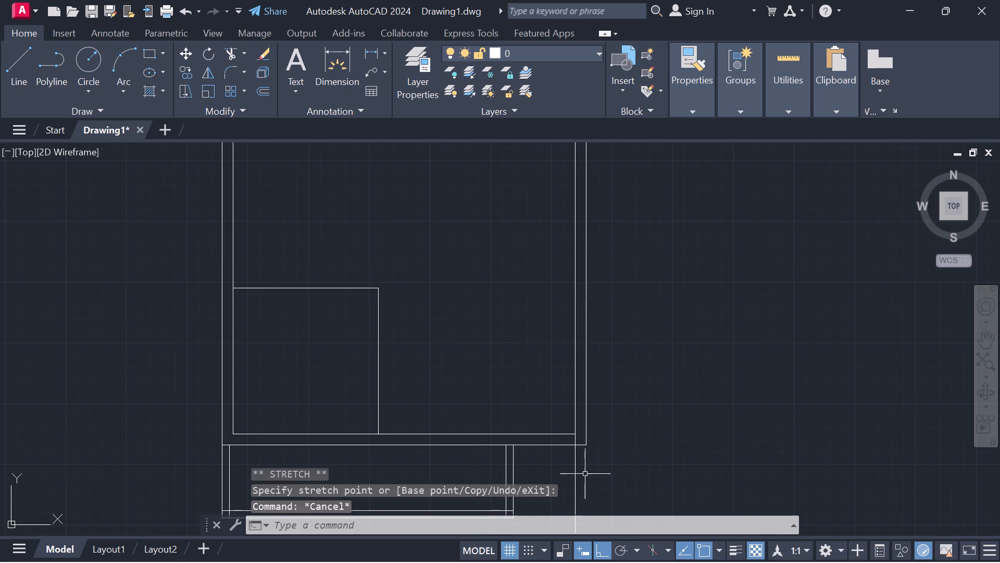
click(577, 482)
right_click(636, 435)
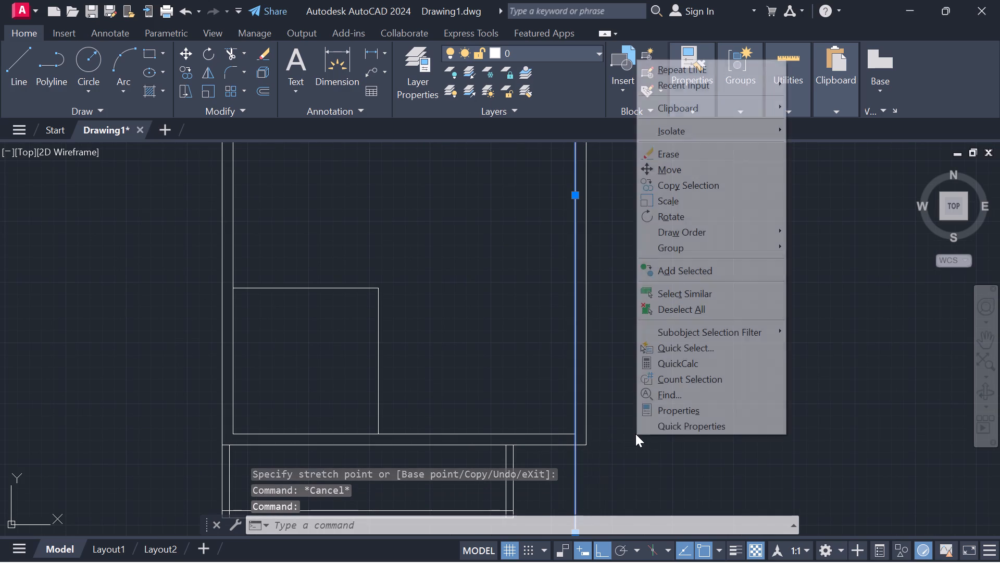
click(644, 156)
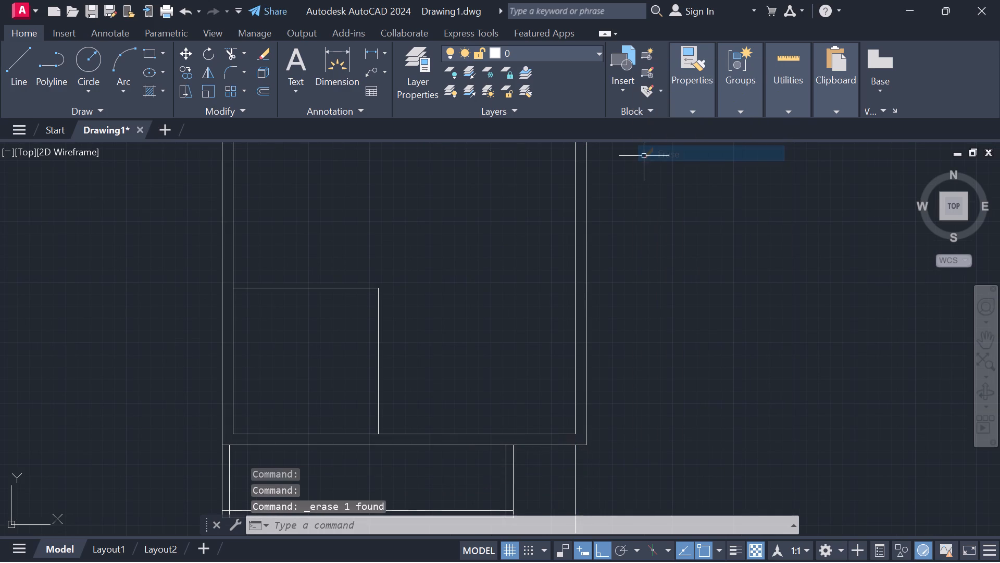
scroll(646, 434, down, 2)
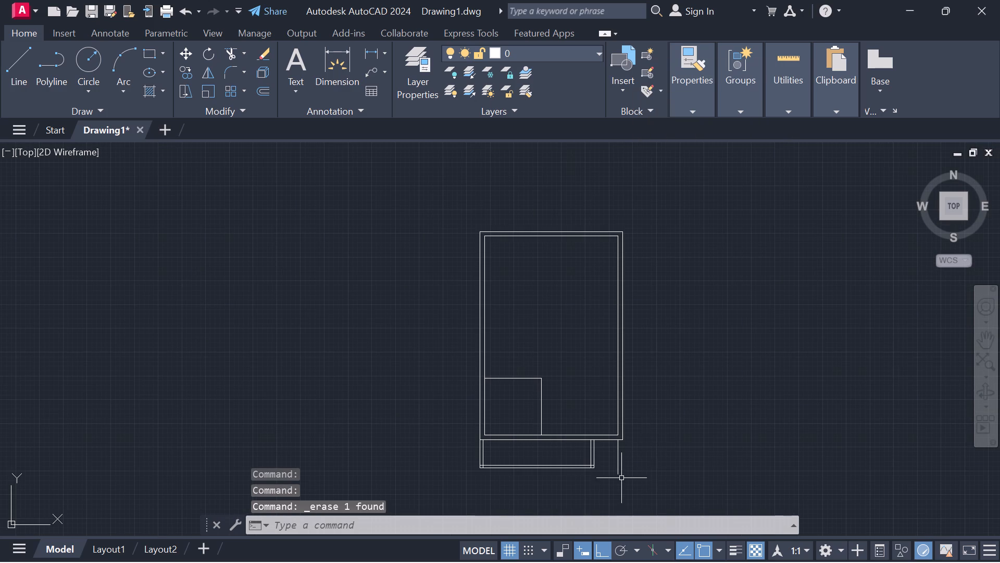
click(616, 463)
right_click(651, 444)
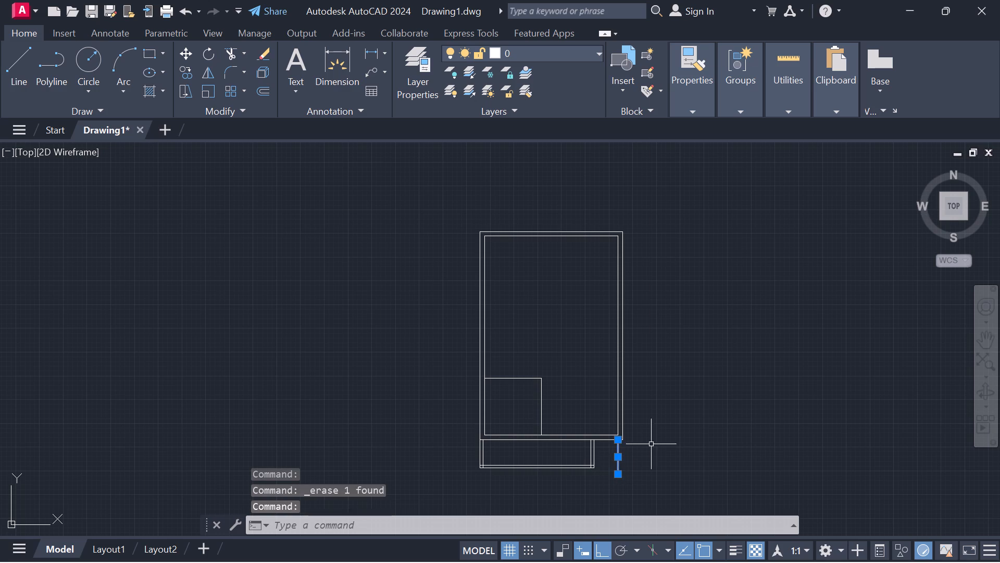
click(665, 163)
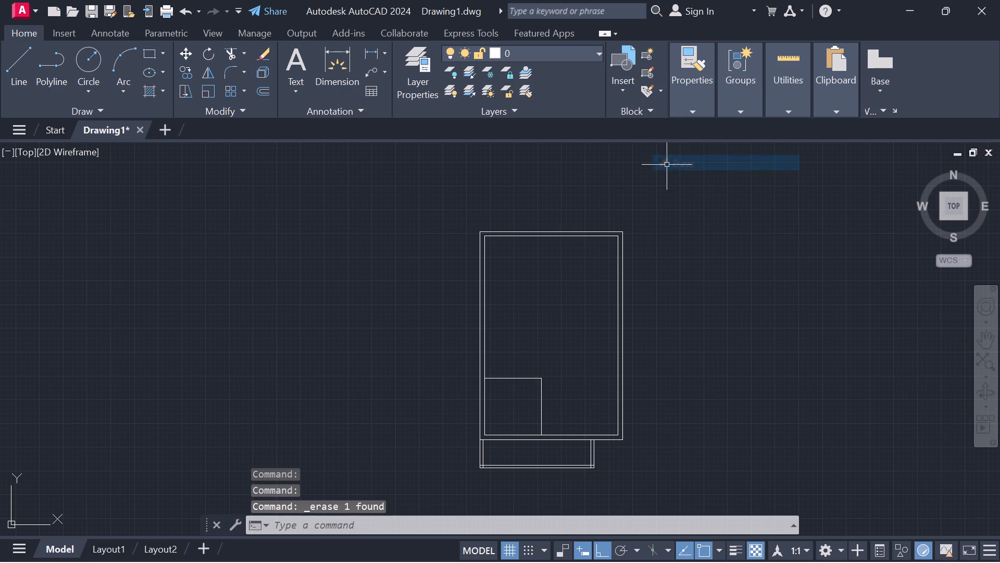
Stretch the southern extension's outer east wall and outer south wall line east to align with the main room's outer east wall.
scroll(482, 486, up, 1)
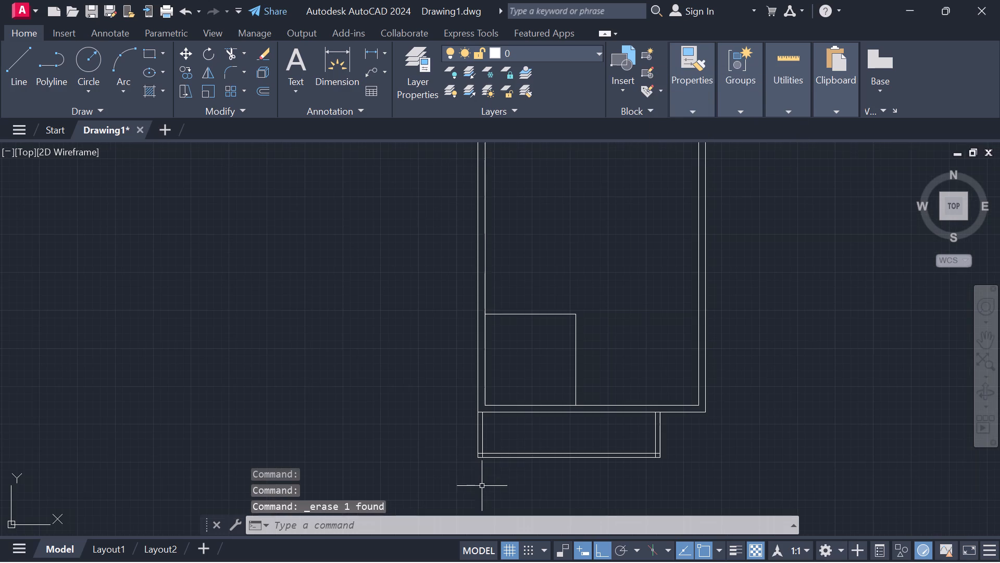
middle_drag(531, 450, 425, 437)
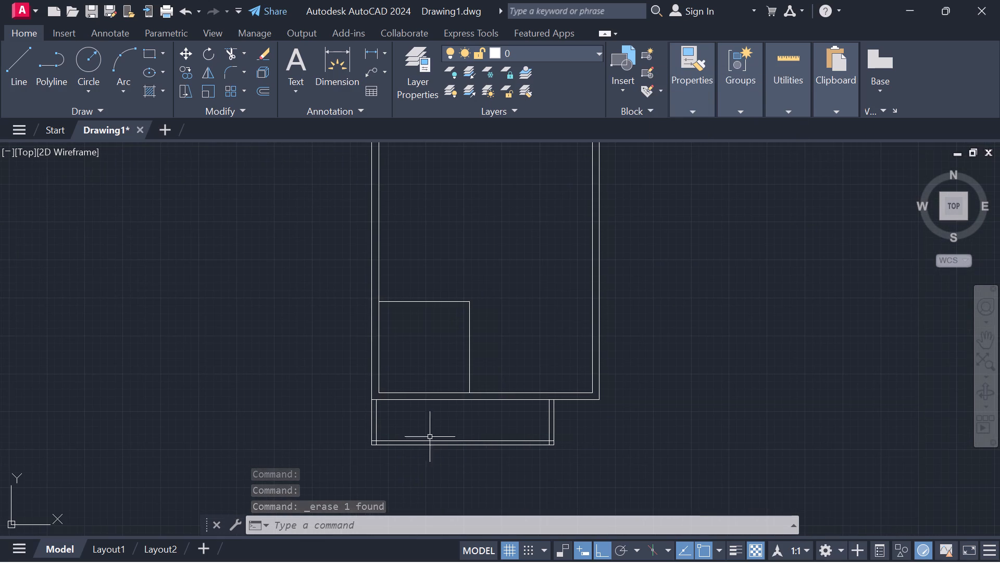
drag(583, 426, 543, 426)
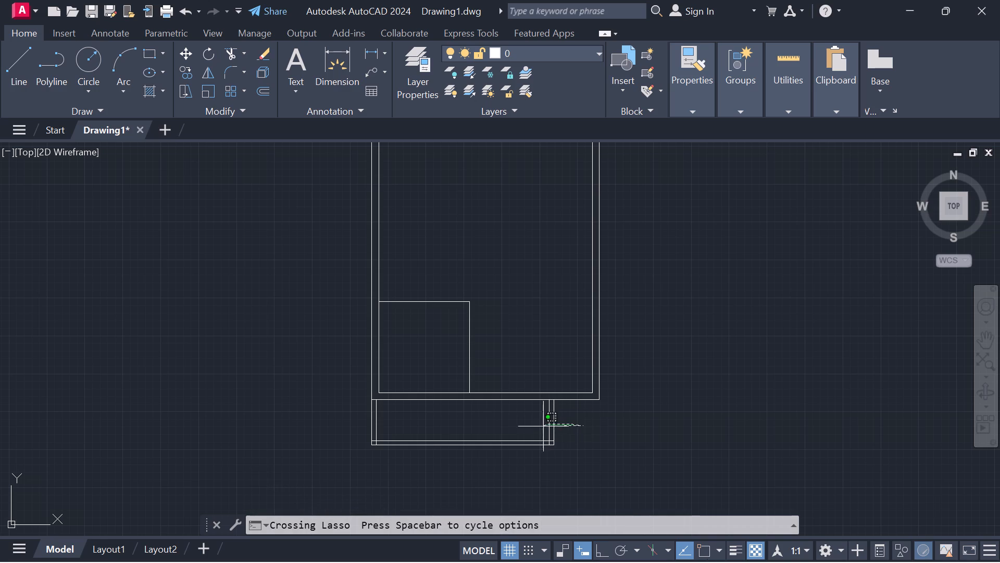
drag(543, 426, 549, 474)
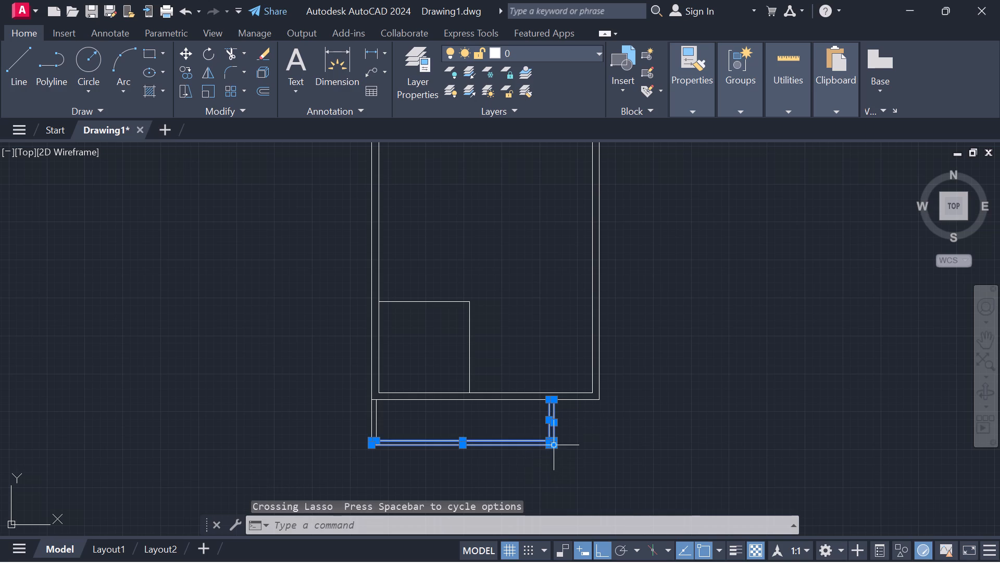
scroll(554, 448, up, 1)
scroll(556, 392, up, 1)
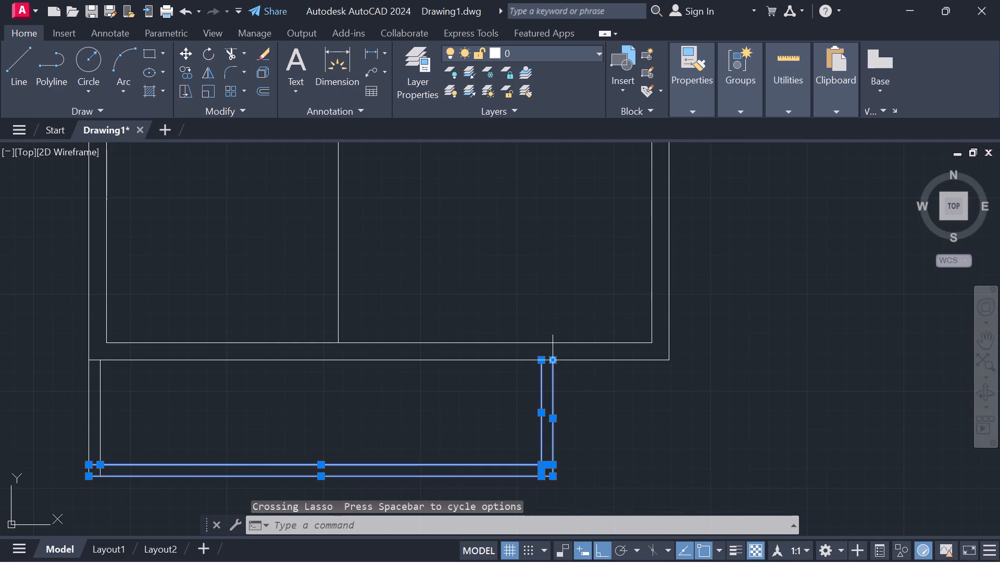
click(553, 362)
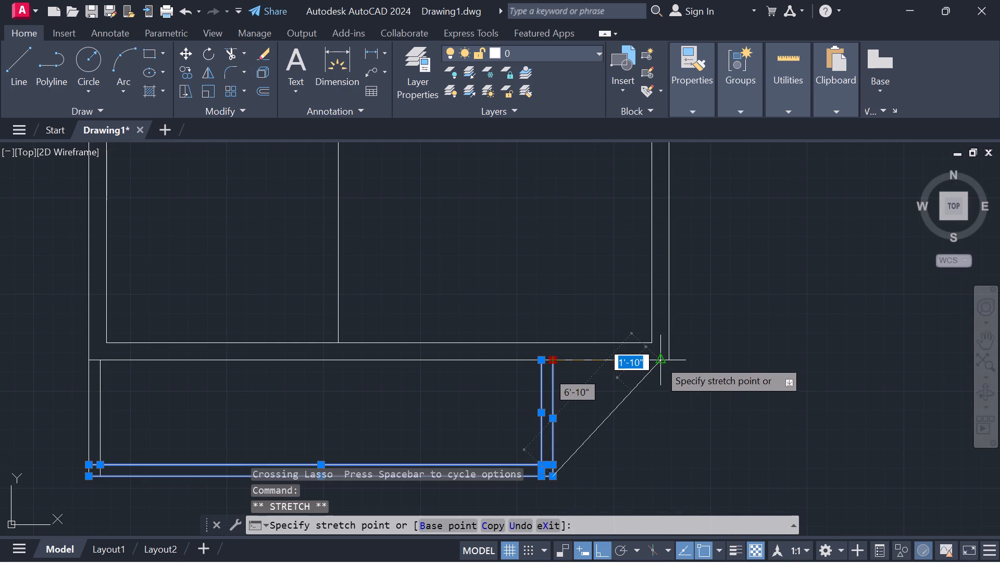
click(666, 358)
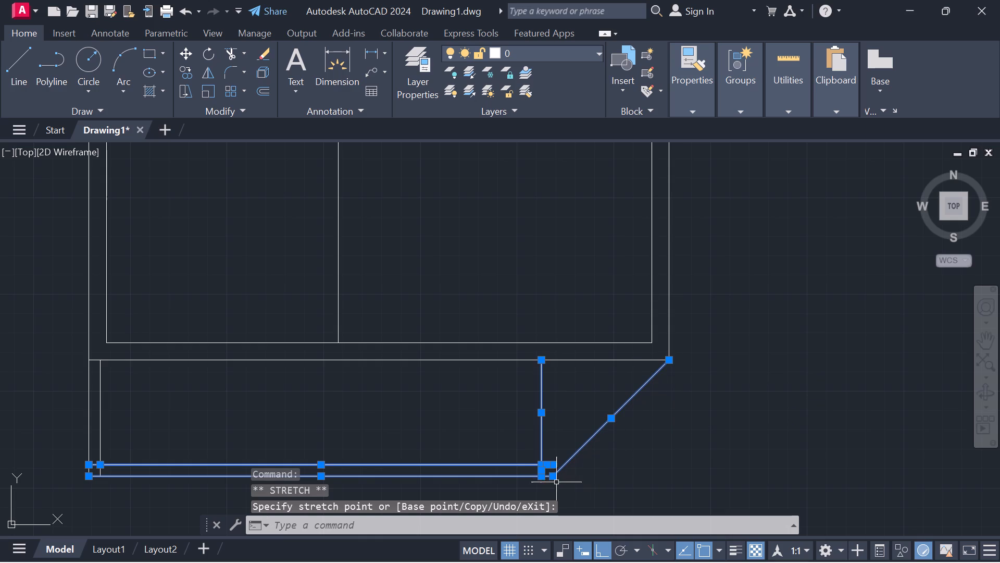
drag(556, 475, 601, 471)
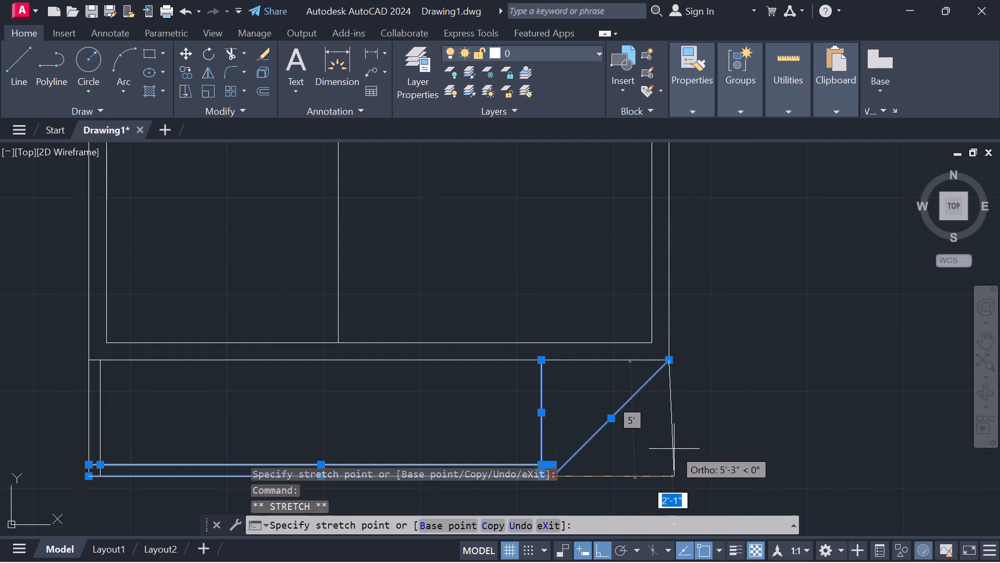
middle_drag(674, 449, 675, 401)
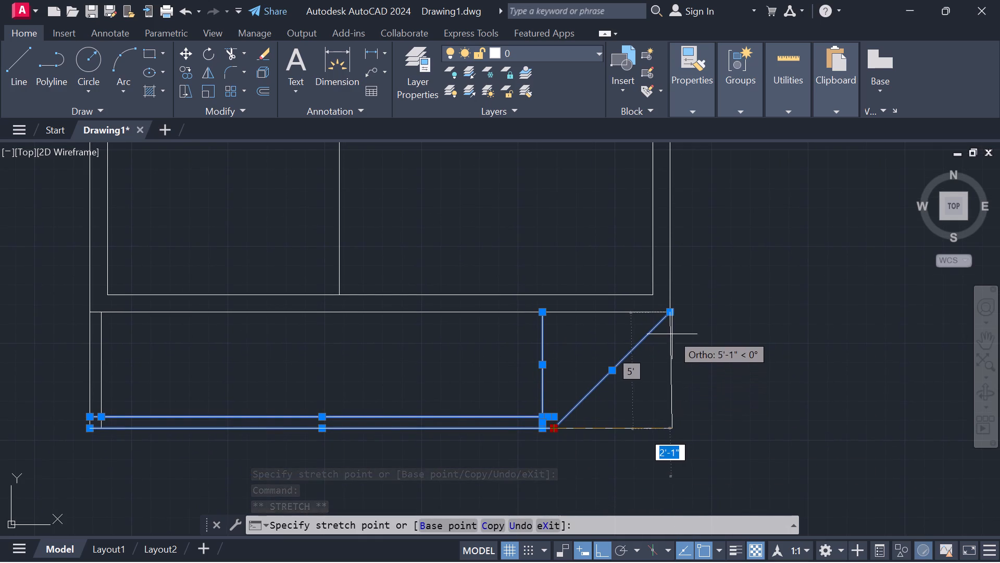
click(670, 381)
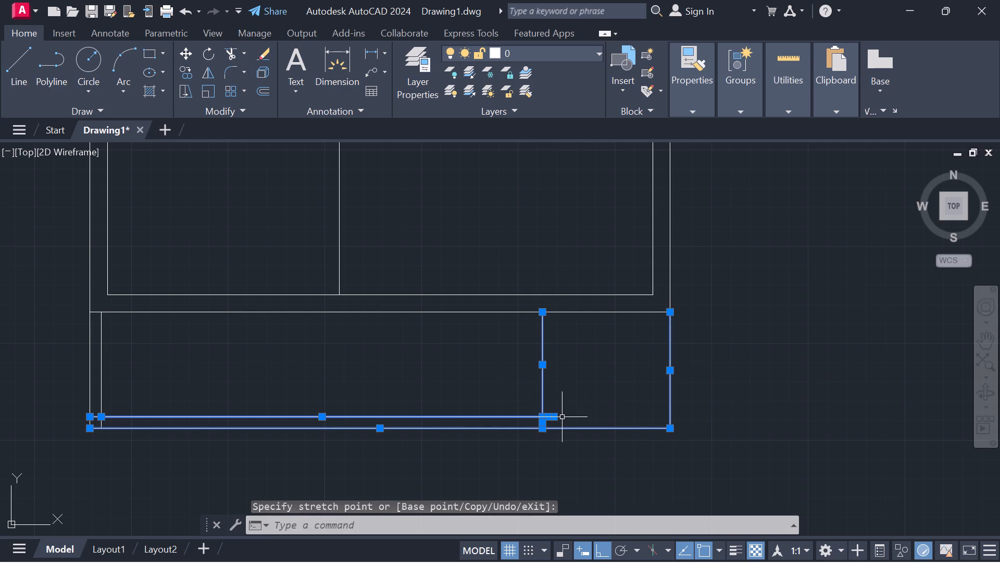
Draw guide lines from the main room's outer southeast corner: 6" west, then south past the extension's outer south wall.
scroll(563, 417, up, 2)
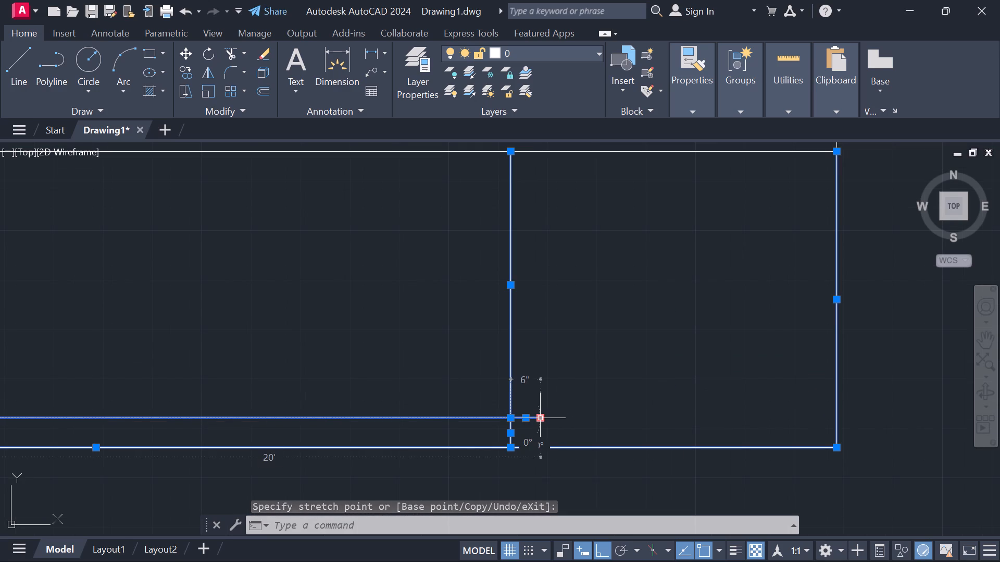
scroll(590, 397, down, 2)
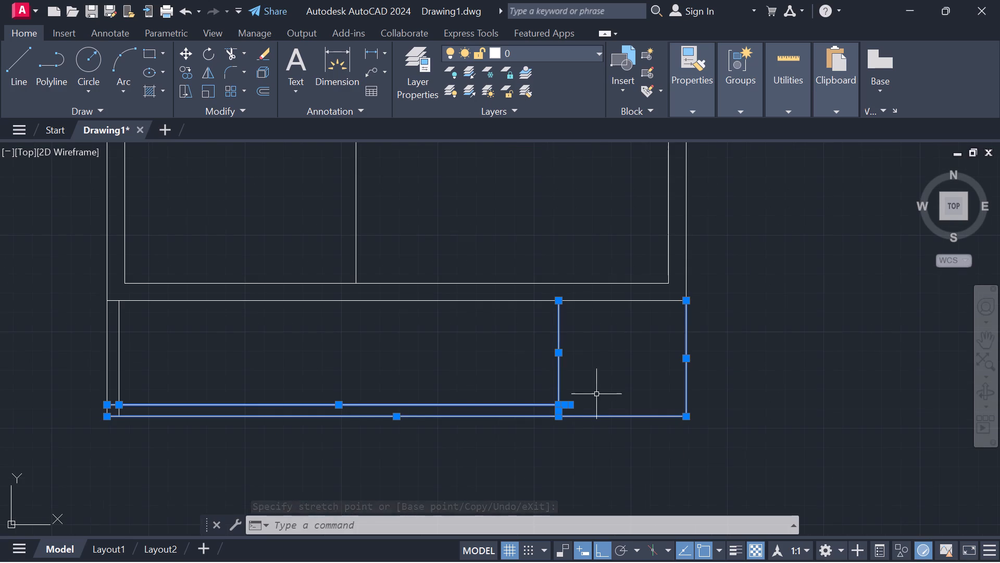
text(l)
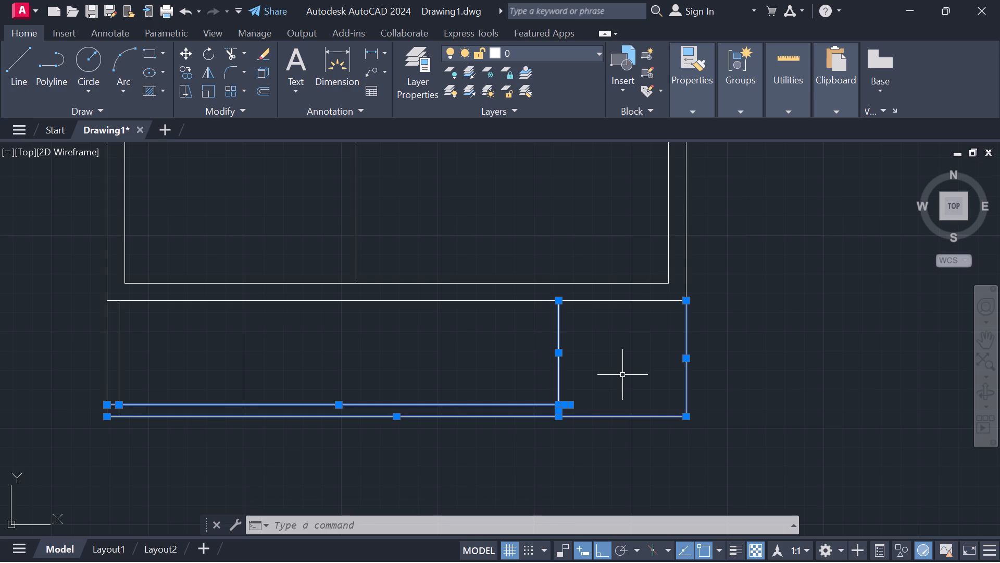
key(space)
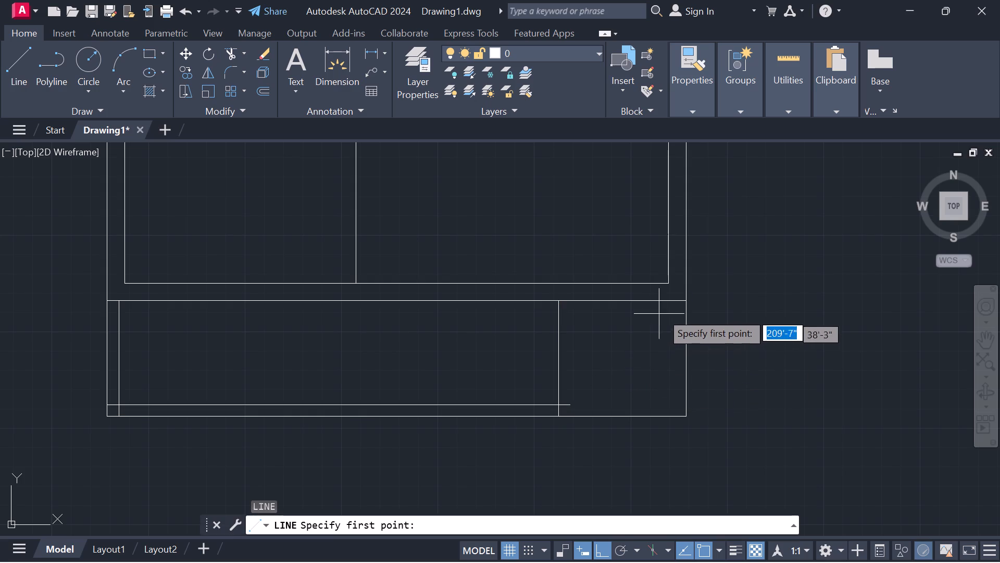
click(687, 302)
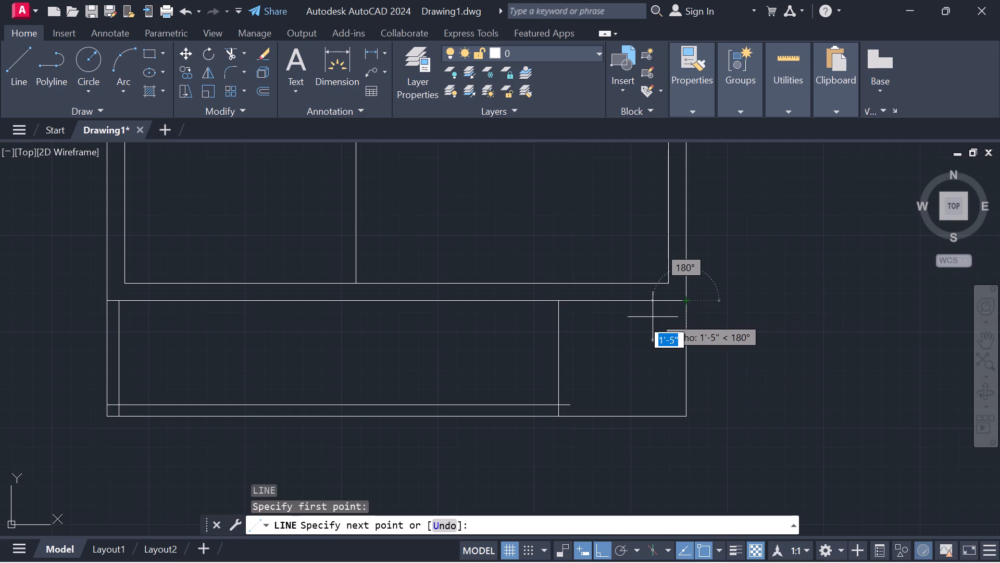
key(6)
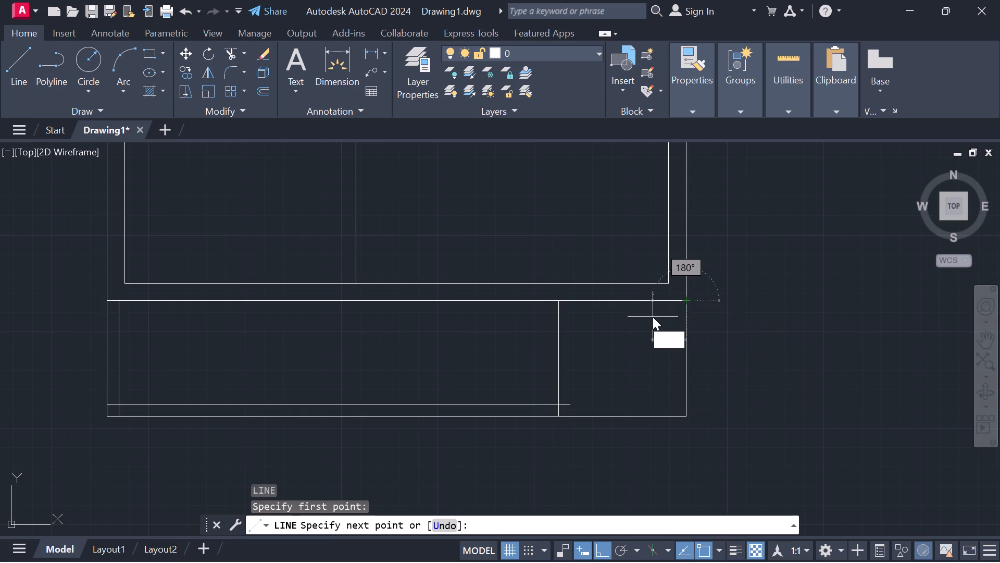
key(shift+quotedbl)
key(Return)
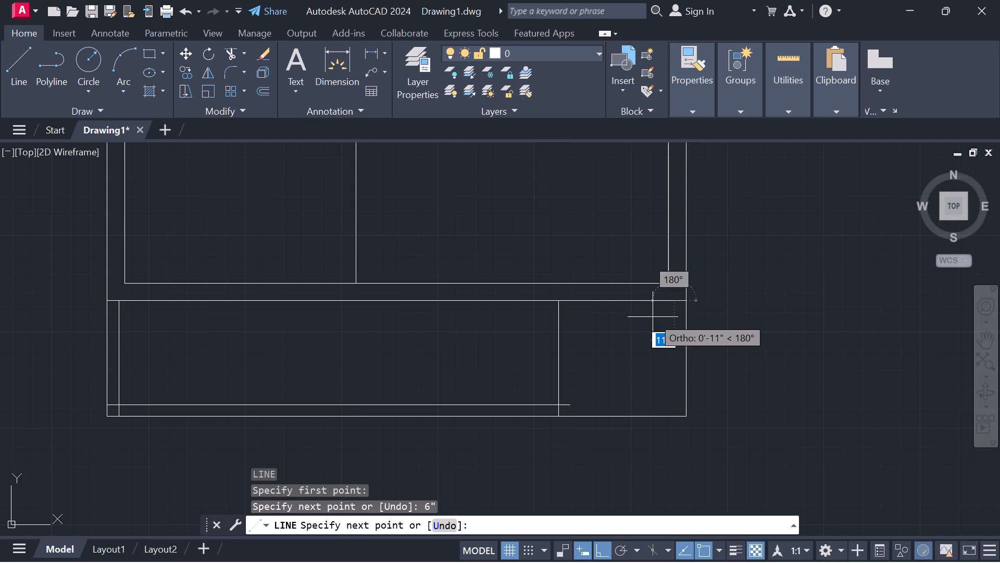
click(673, 447)
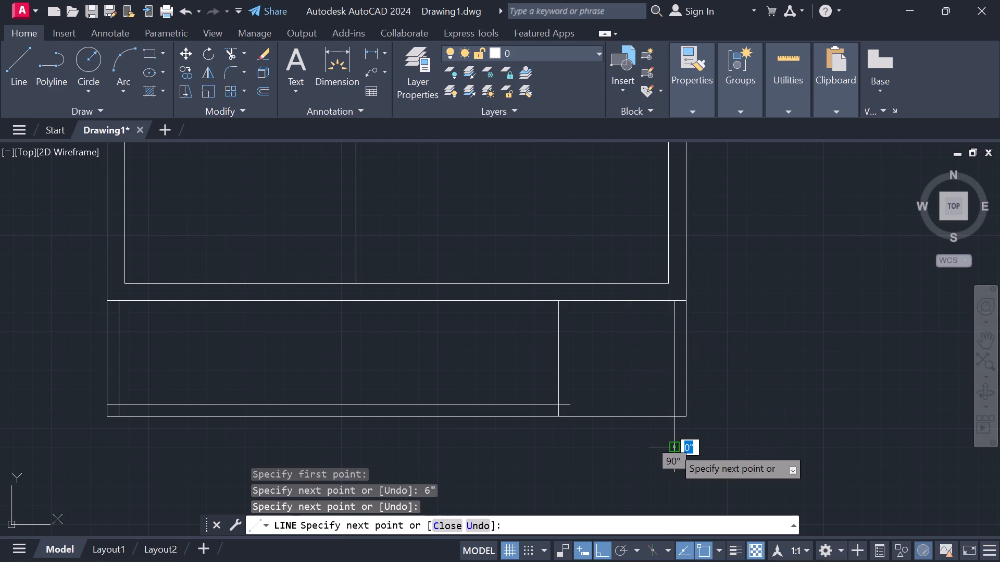
key(Escape)
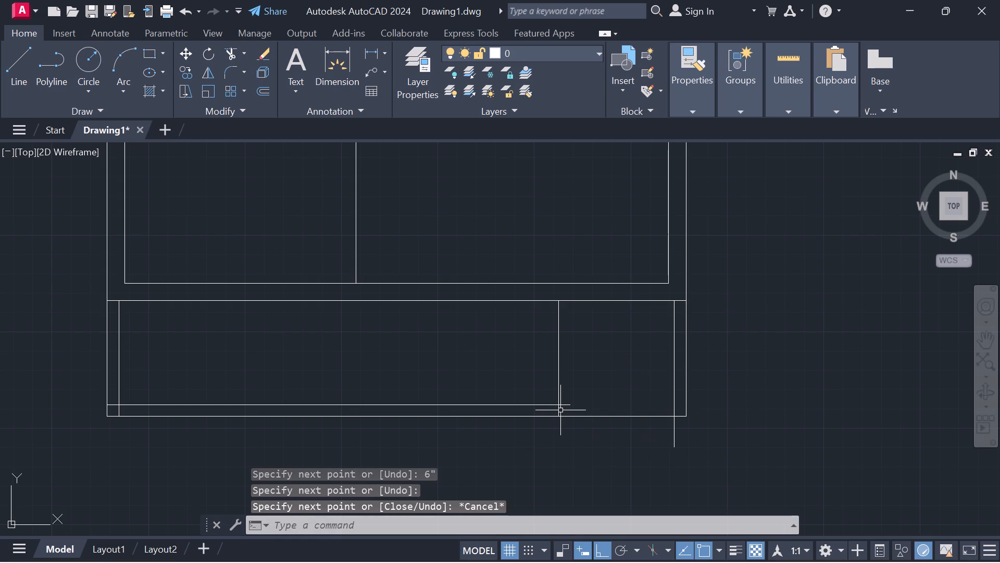
Stretch the east end of the extension's inner south wall line to the outer east wall.
click(559, 410)
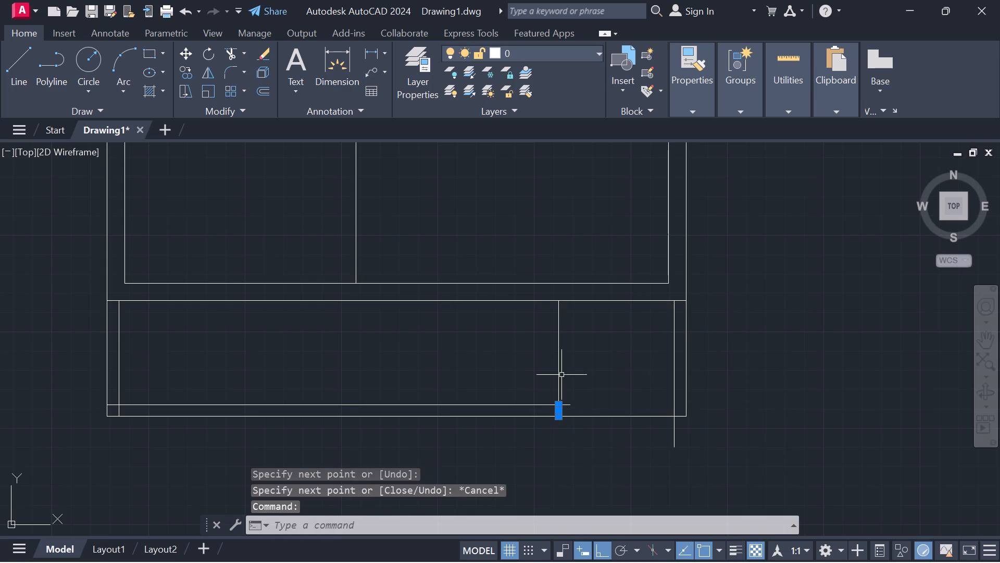
click(558, 378)
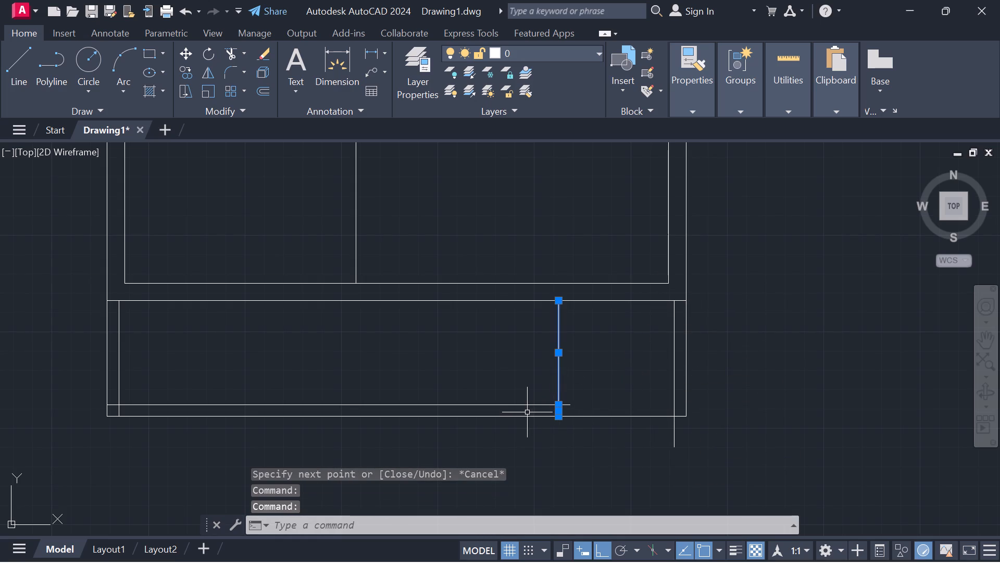
click(522, 404)
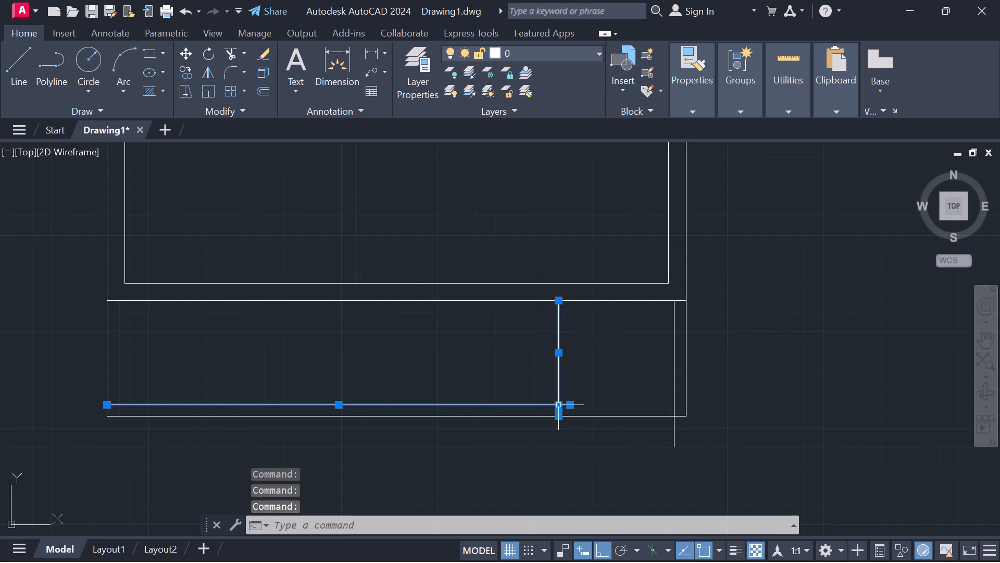
scroll(574, 408, up, 2)
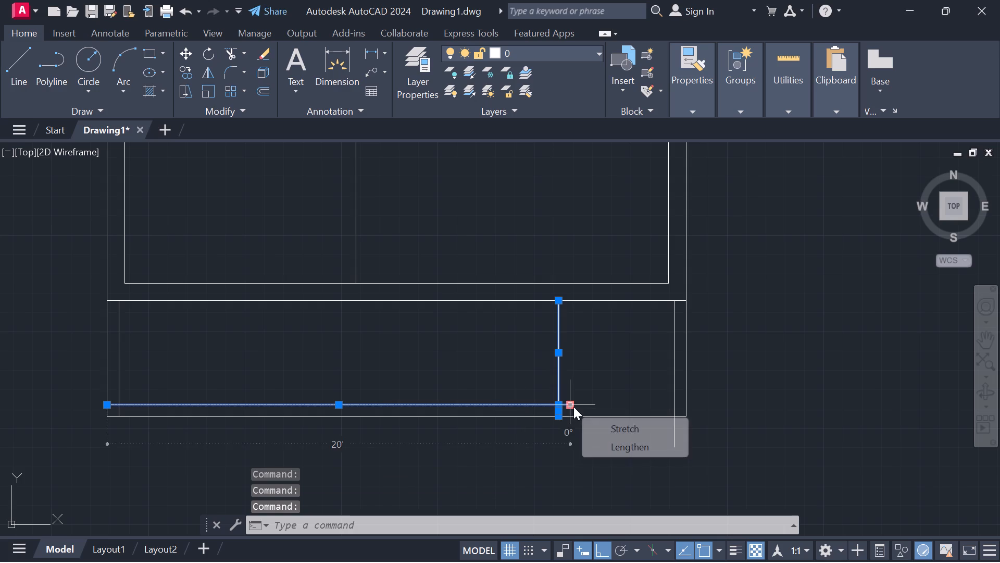
scroll(573, 407, up, 3)
click(568, 407)
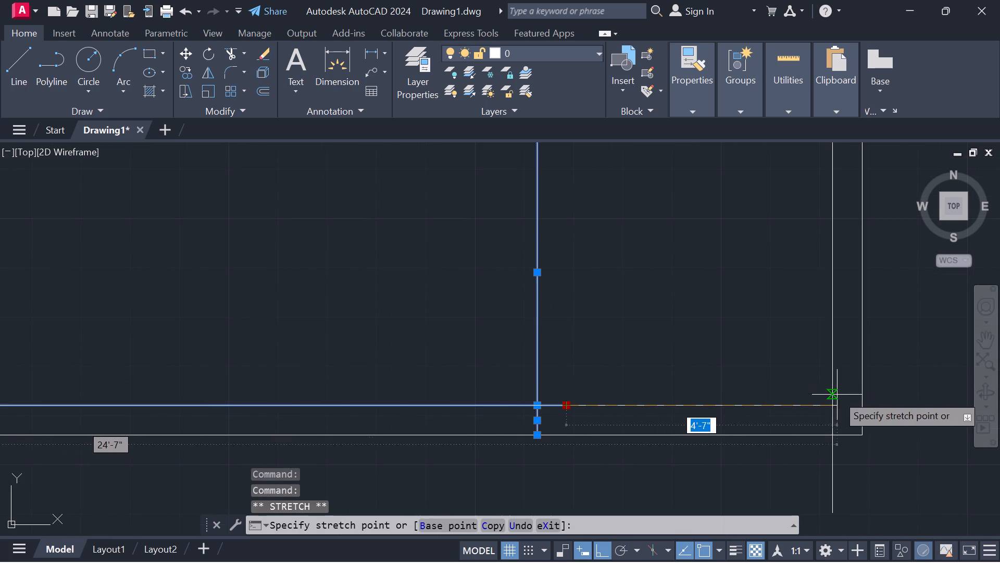
click(861, 406)
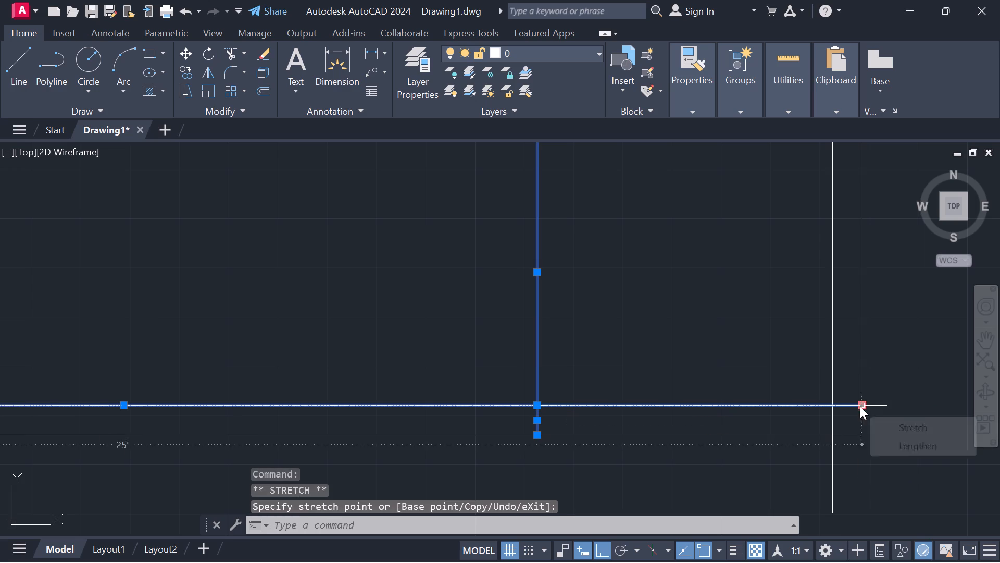
Stretch both segments of the extension's inner east wall line east onto the vertical guide line, keeping them vertical.
click(540, 437)
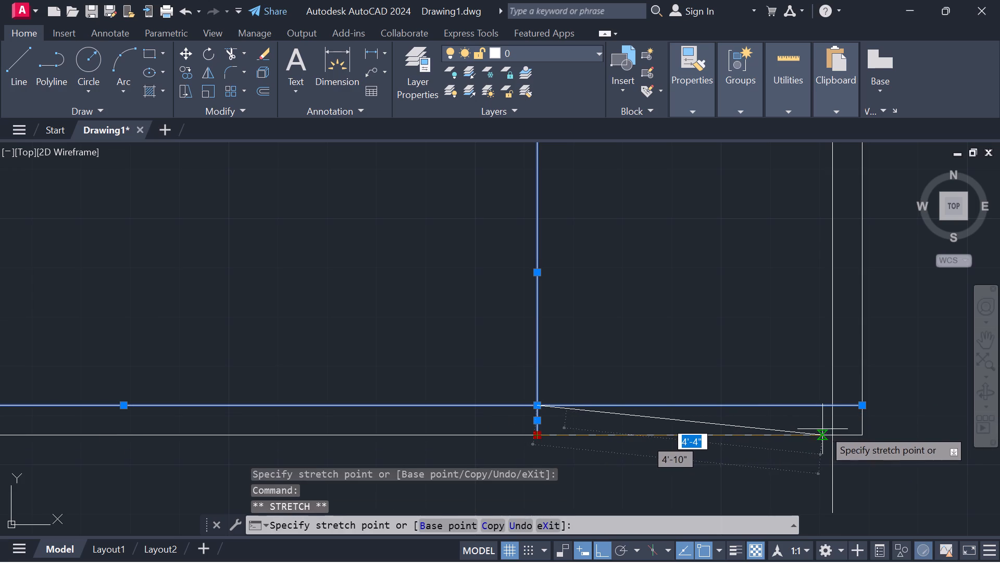
click(837, 433)
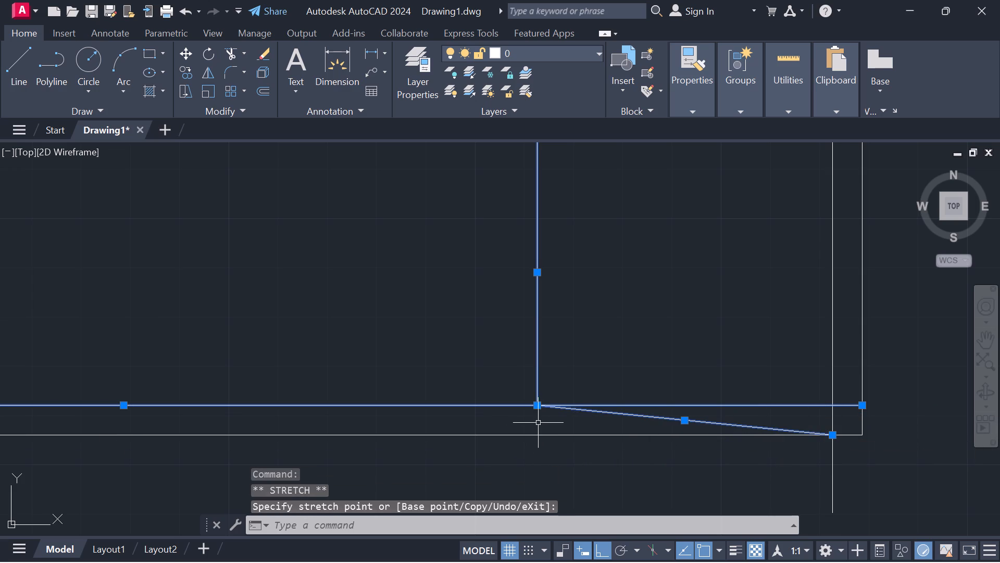
click(536, 406)
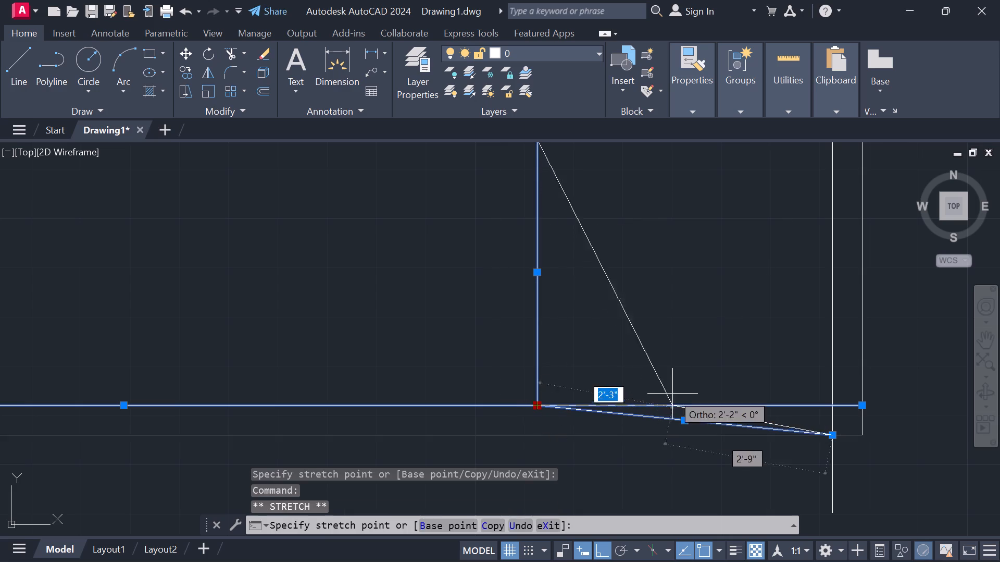
click(835, 403)
middle_drag(761, 363, 642, 468)
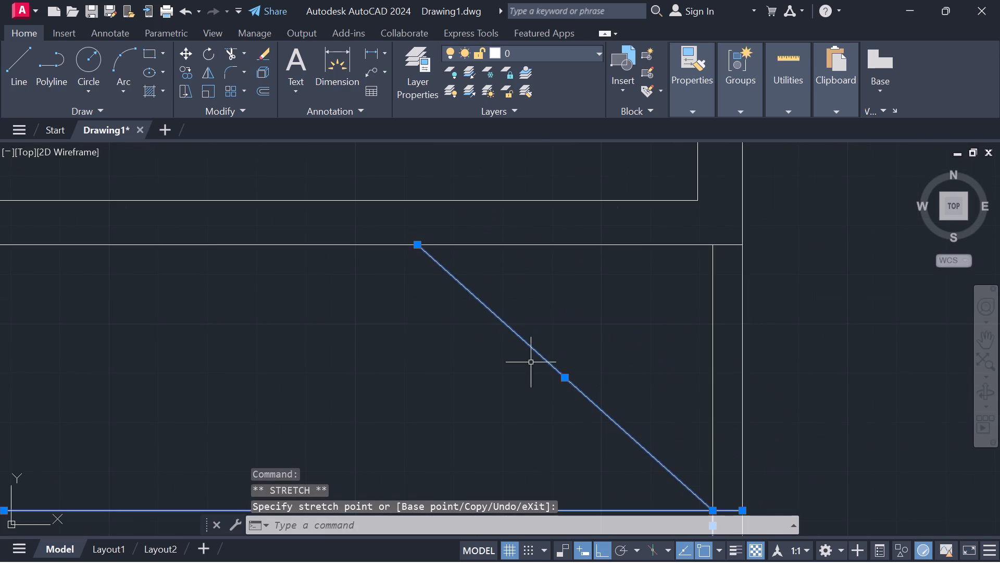
click(414, 244)
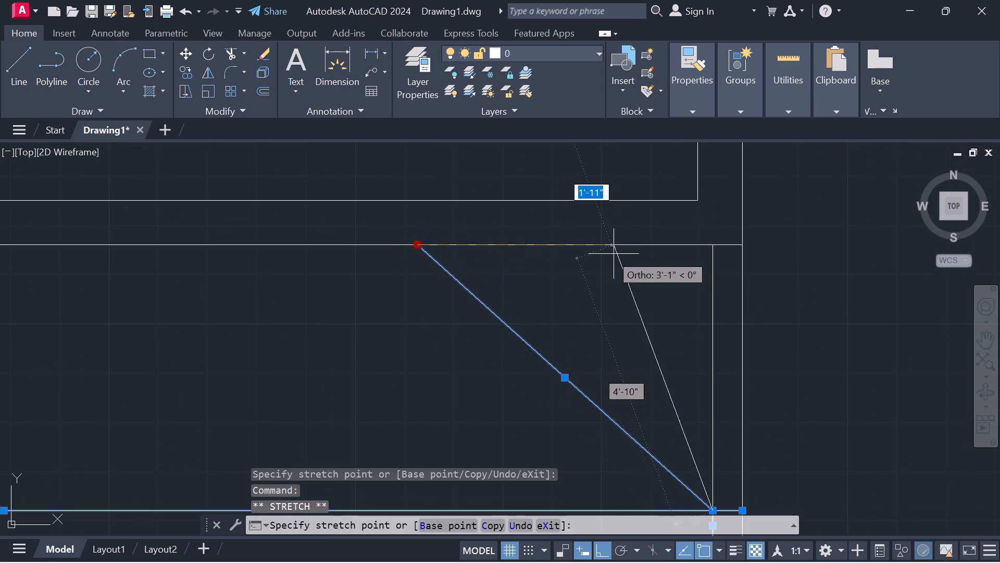
click(711, 248)
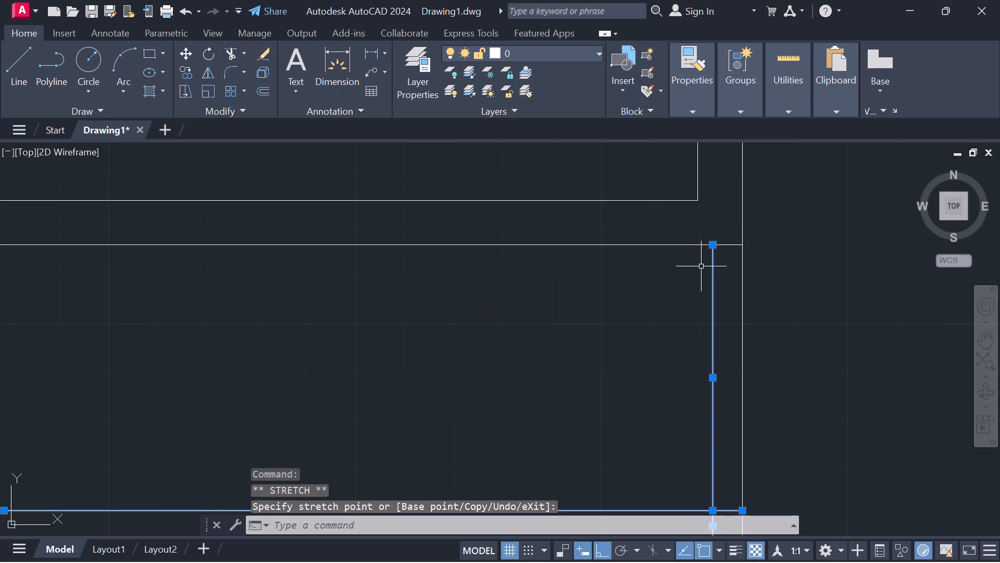
scroll(700, 277, down, 2)
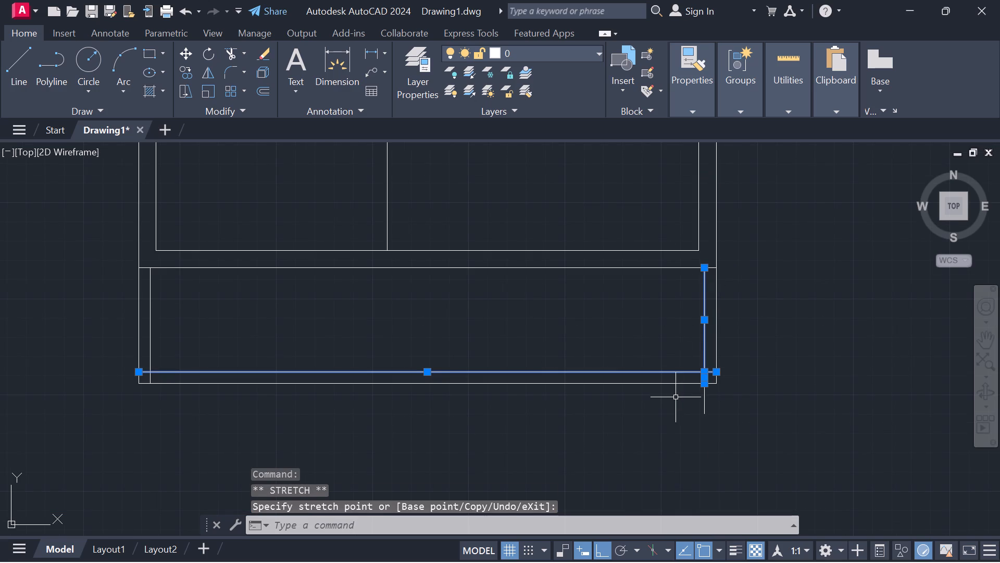
key(Escape)
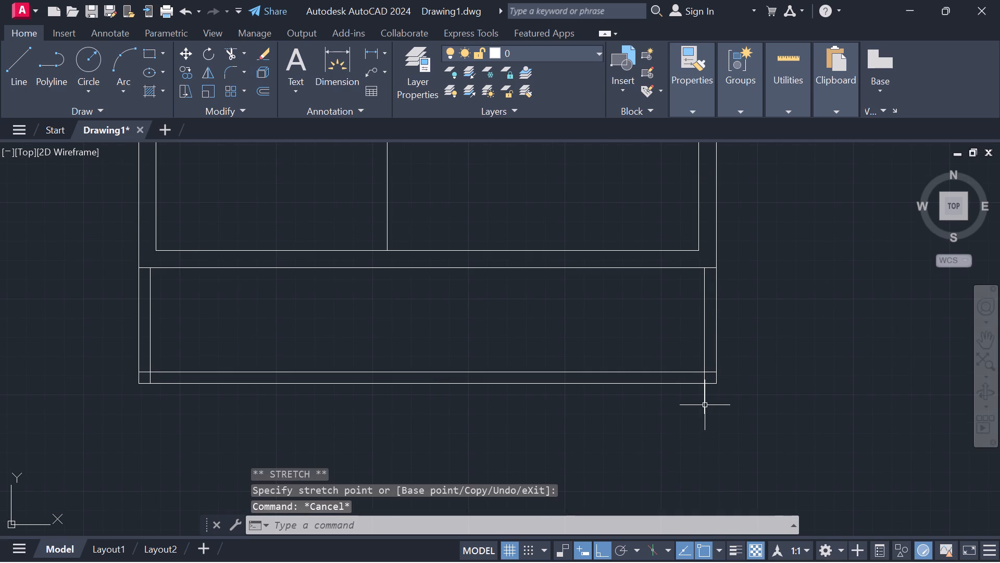
Erase the vertical guide line projecting south of the extension.
click(705, 405)
right_click(795, 382)
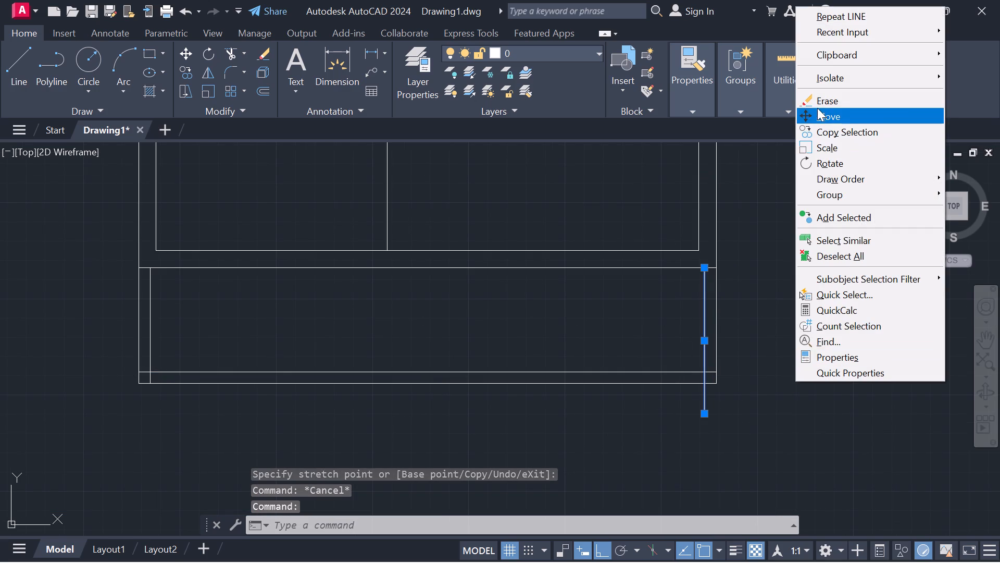
click(817, 102)
scroll(790, 304, down, 2)
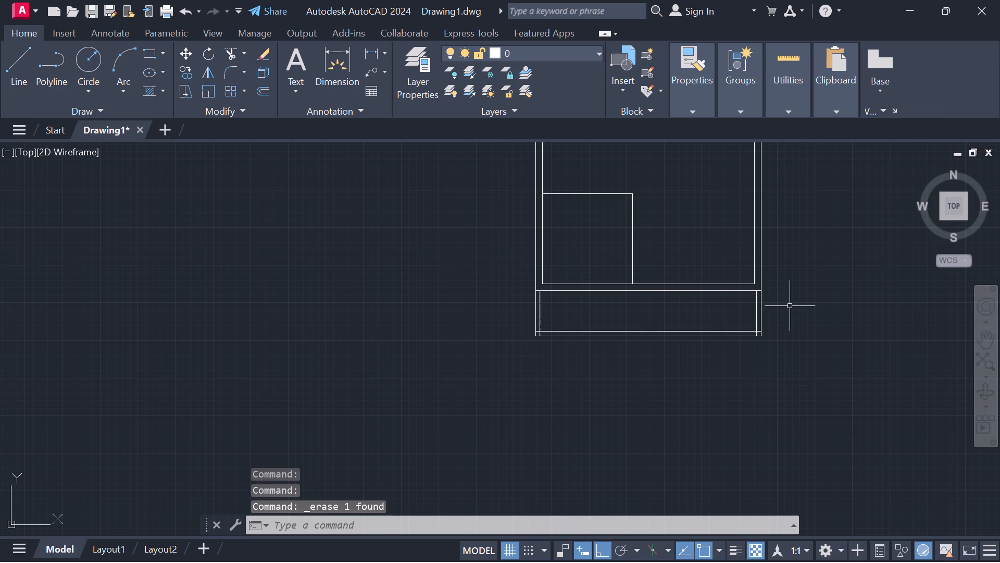
Draw the southeast room's lines from the inner southeast corner: 13' west, north 10' level with the neighbouring room, then east to the inner east wall.
scroll(682, 332, up, 2)
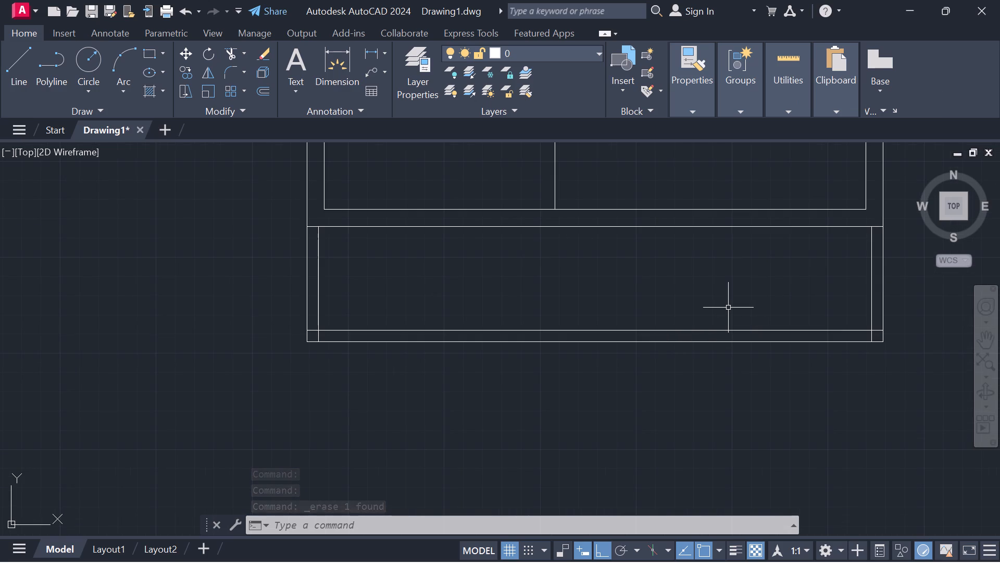
scroll(728, 308, down, 1)
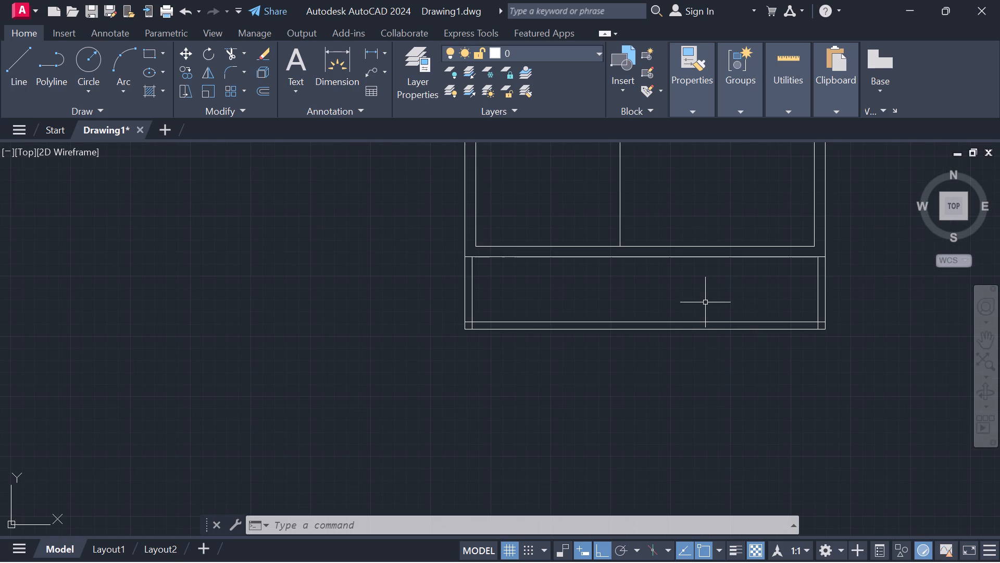
middle_drag(702, 302, 545, 460)
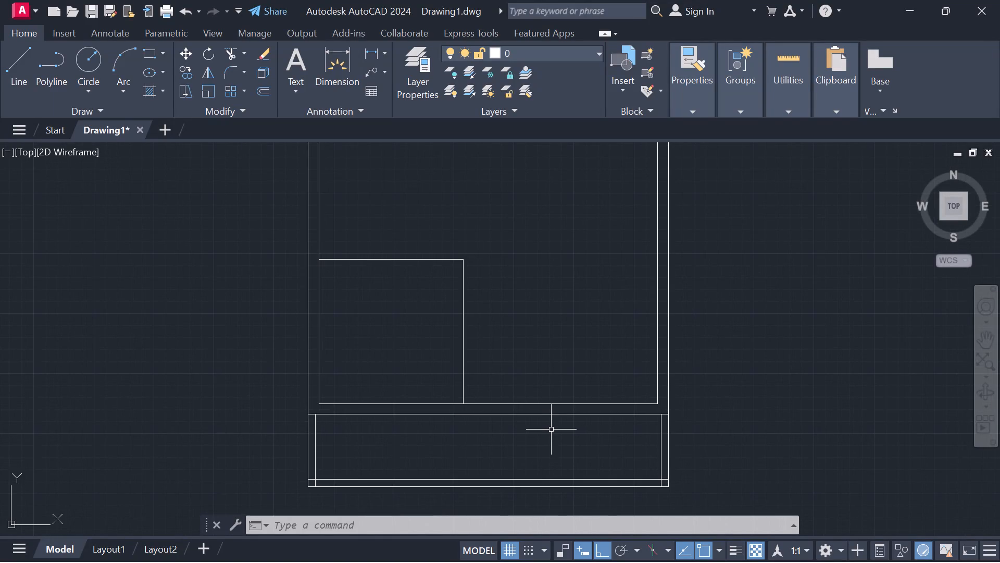
text(l)
key(space)
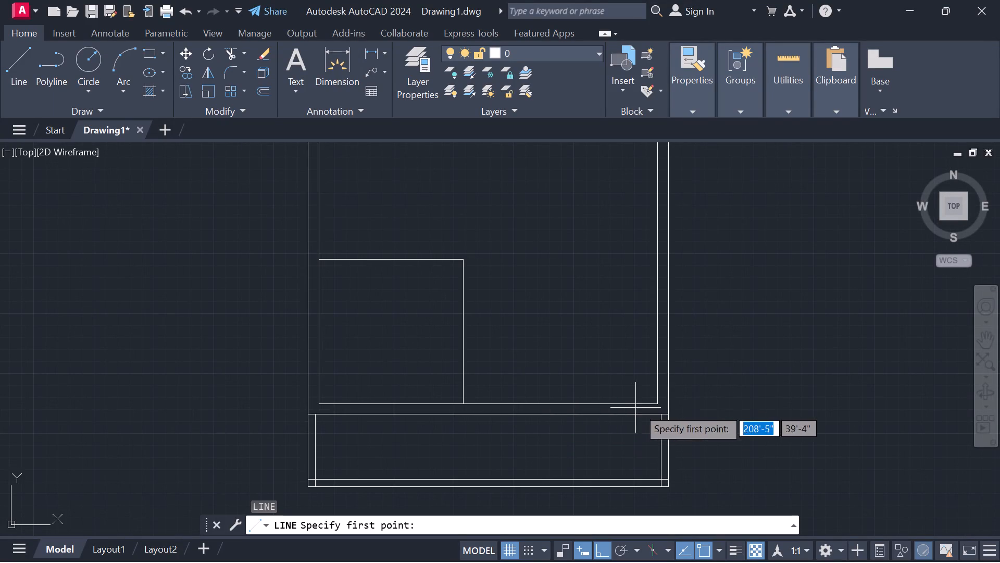
click(657, 402)
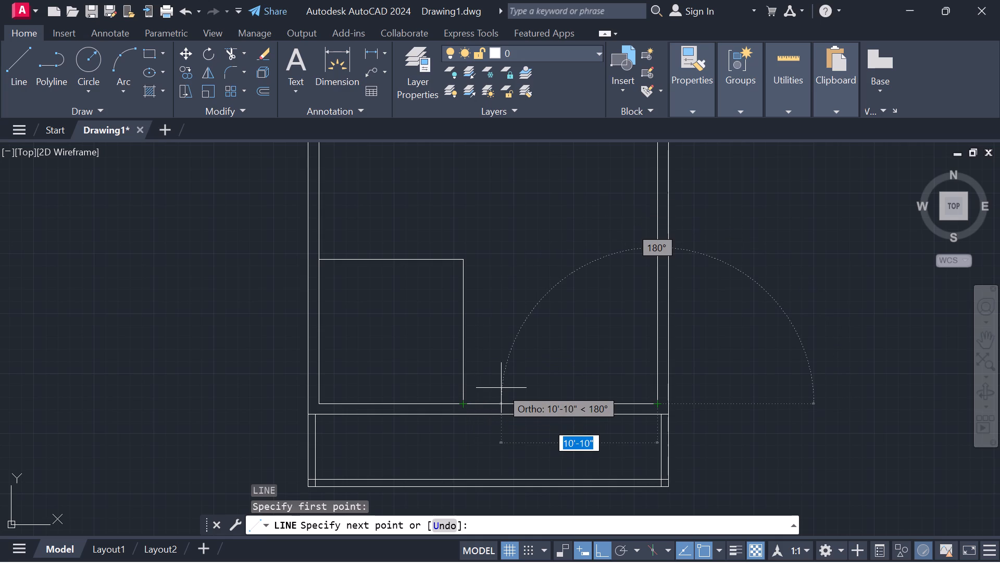
text(13)
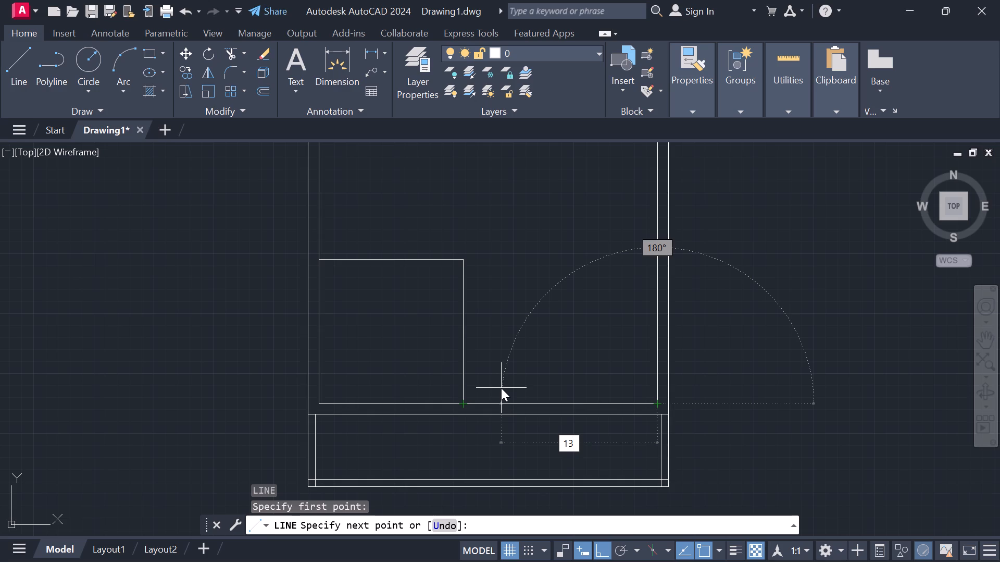
key(apostrophe)
key(Return)
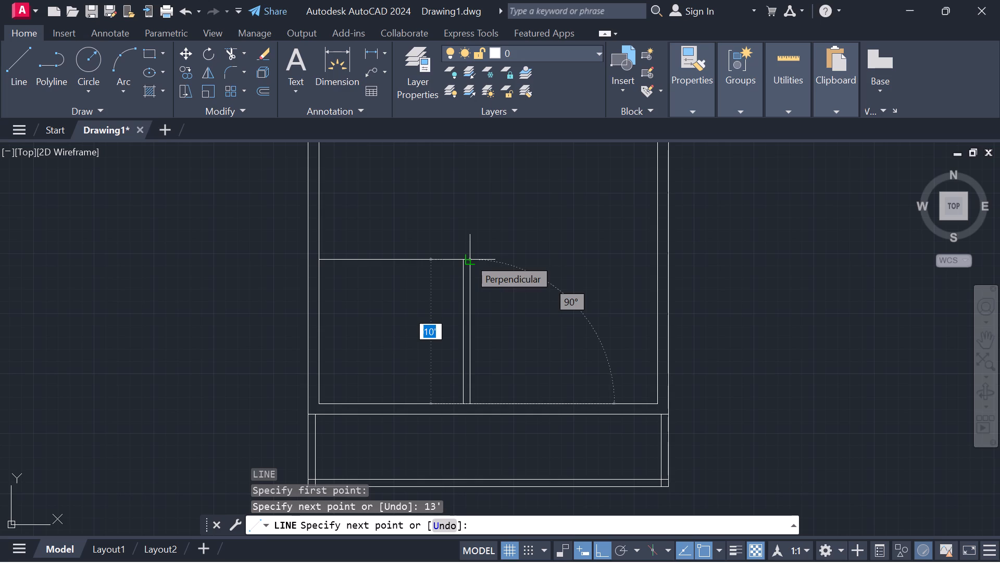
click(469, 258)
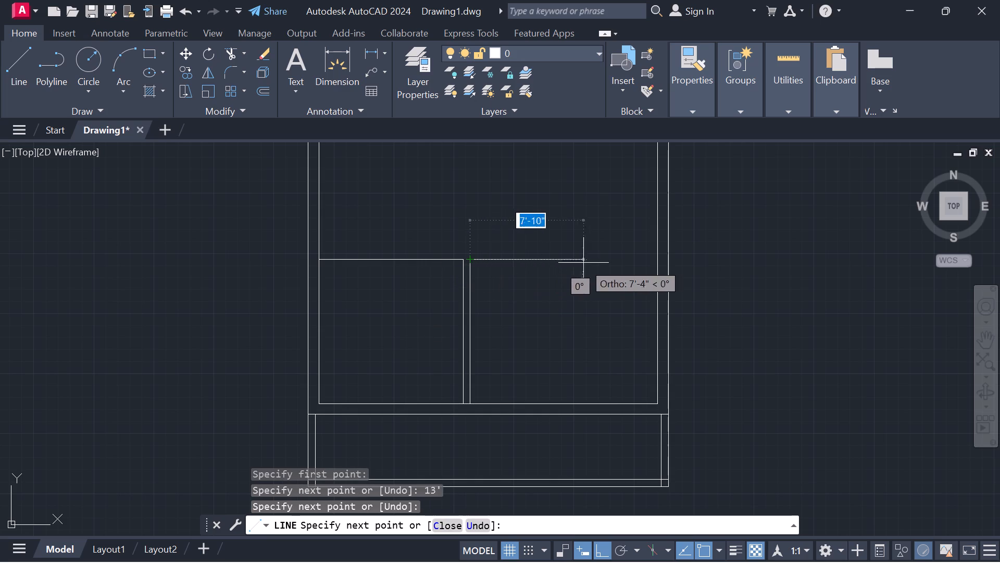
click(656, 261)
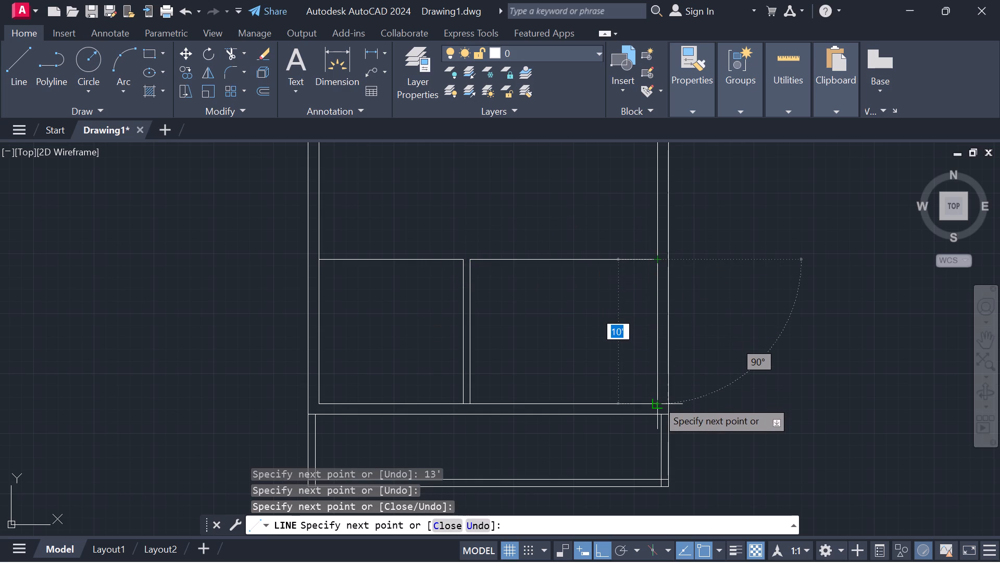
key(Escape)
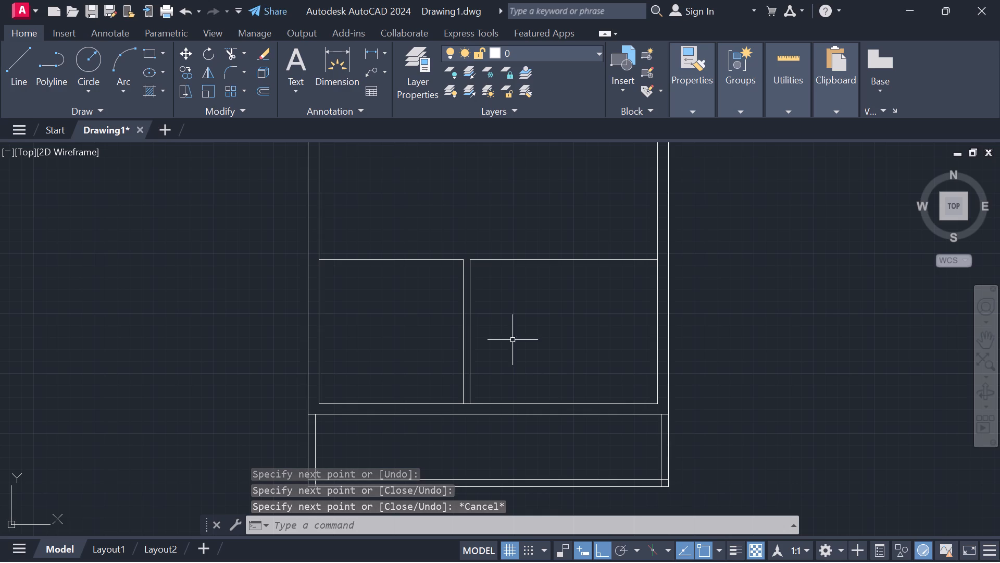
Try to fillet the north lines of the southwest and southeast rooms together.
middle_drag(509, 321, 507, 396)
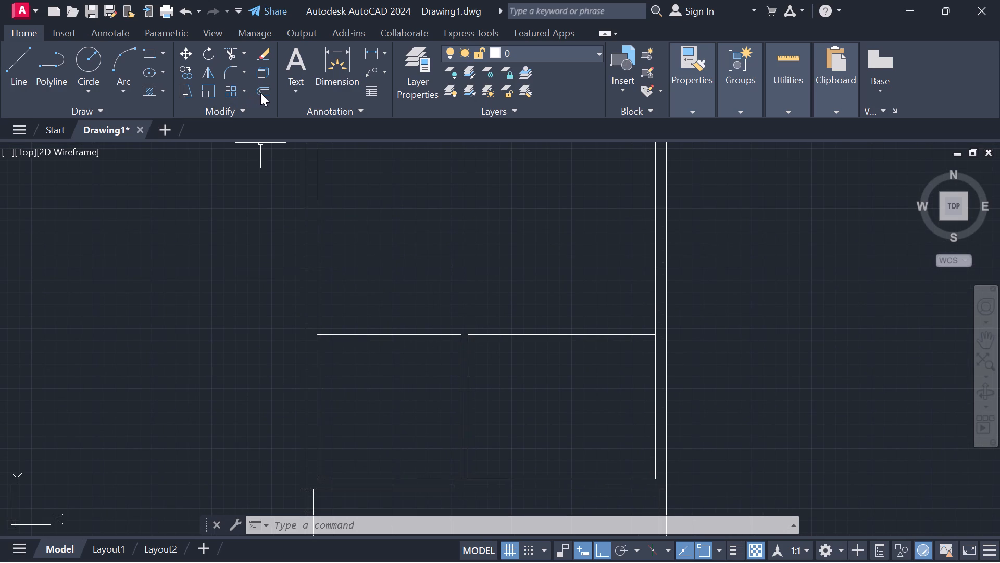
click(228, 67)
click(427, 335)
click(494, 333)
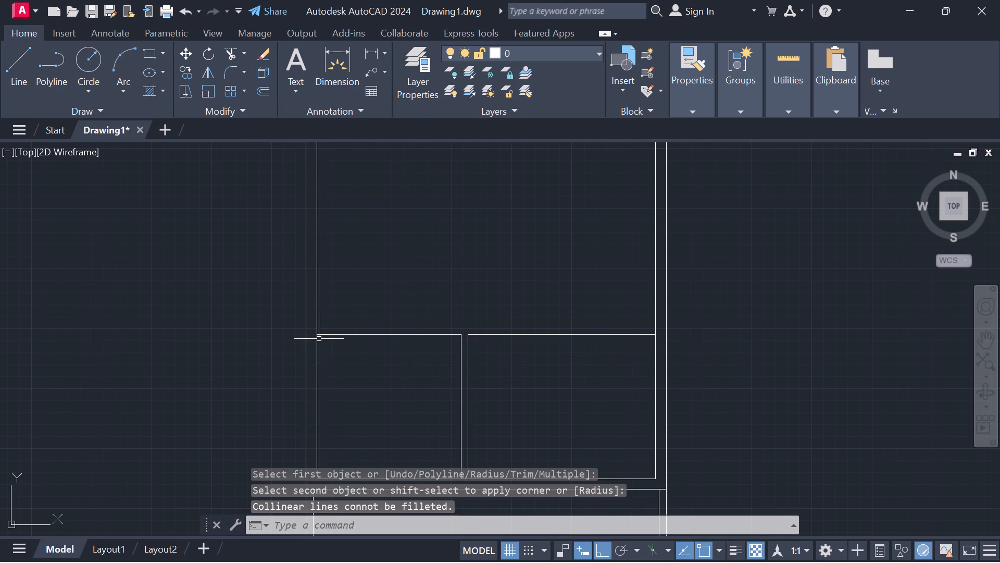
Offset the north lines of the southwest and southeast rooms 6" to the north.
click(423, 335)
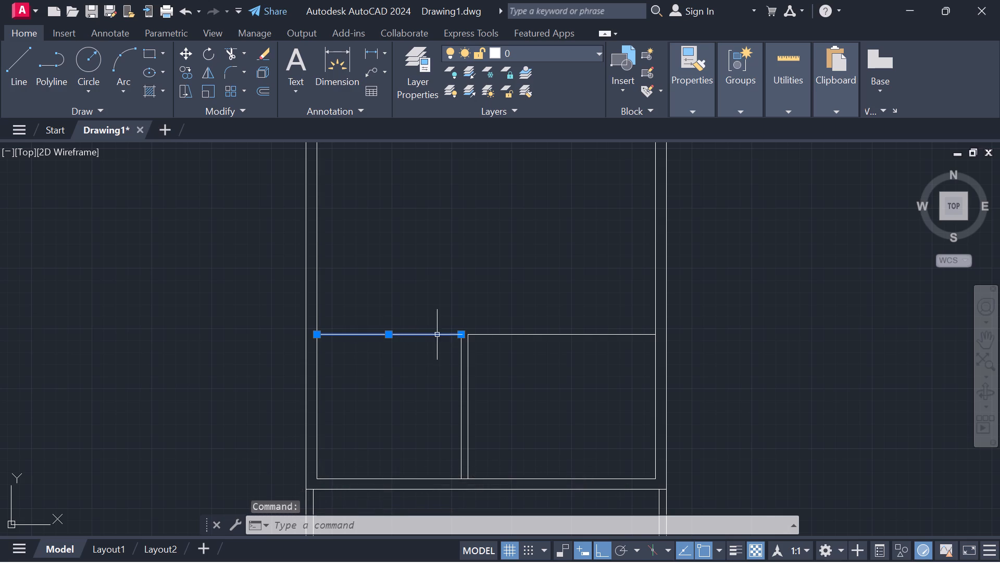
click(564, 336)
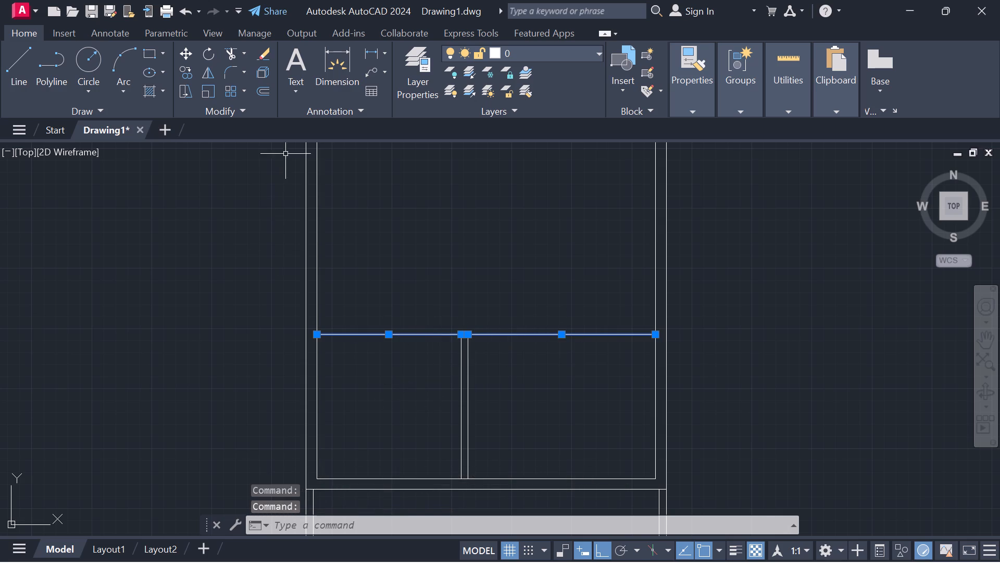
click(264, 94)
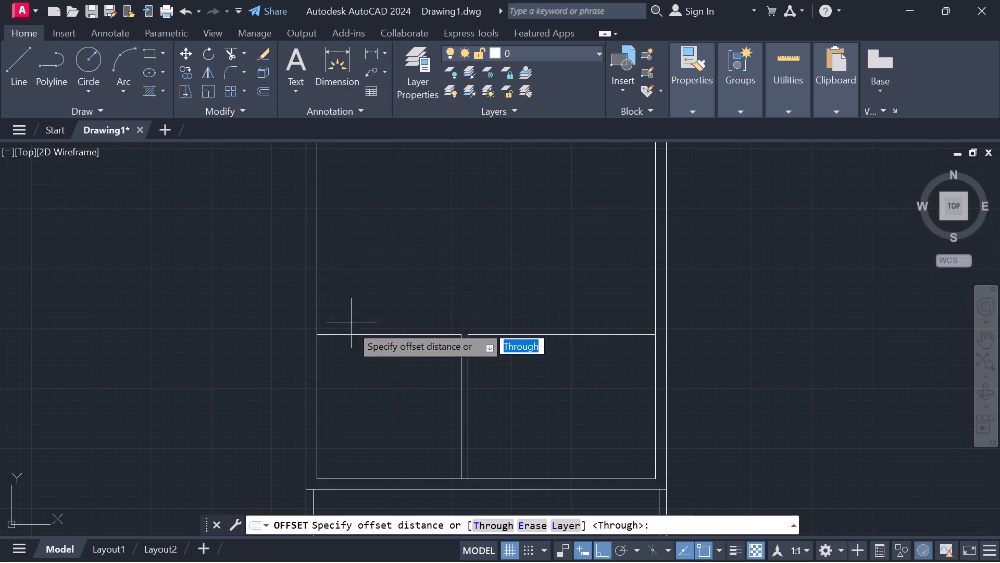
click(318, 337)
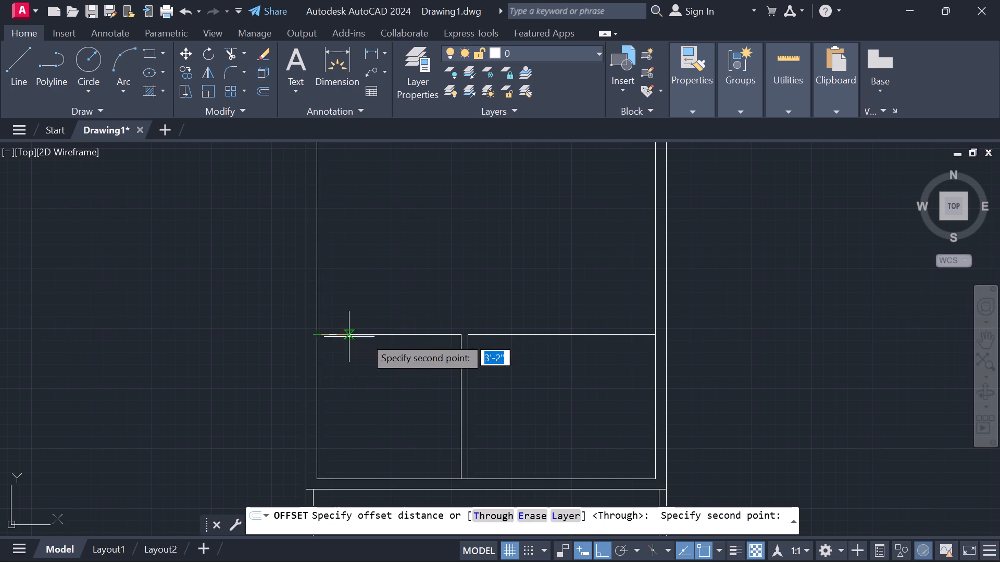
click(458, 335)
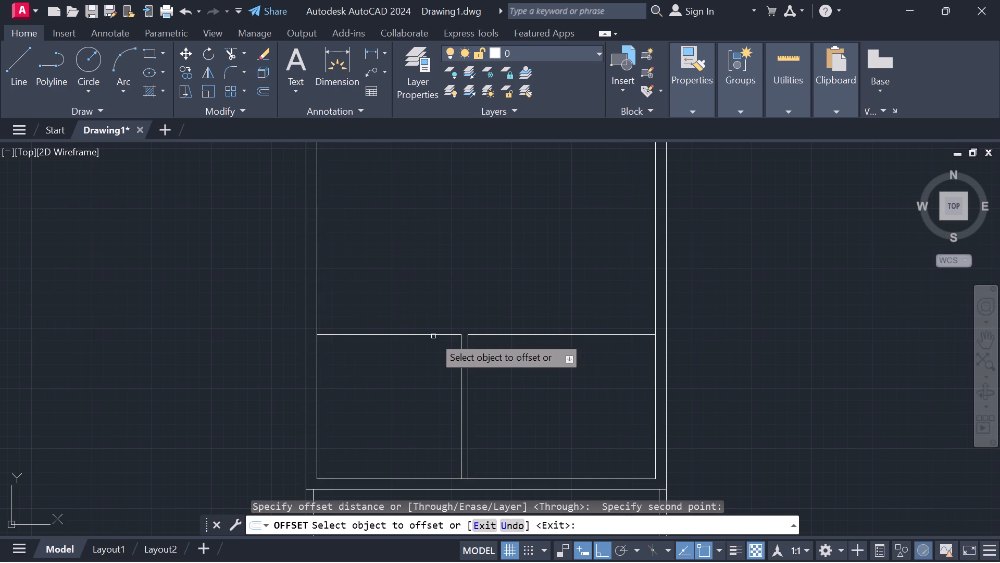
click(431, 334)
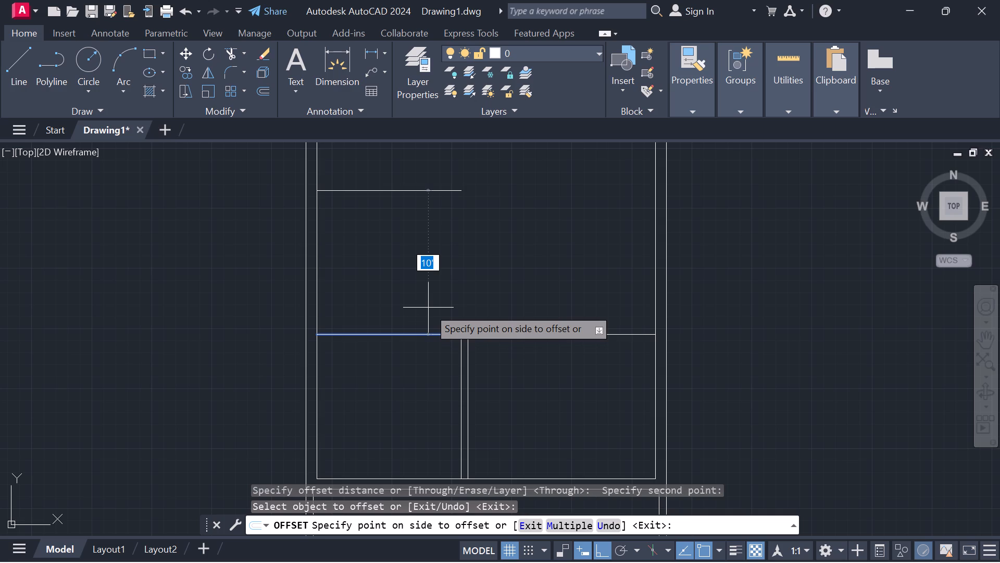
key(6)
key(shift+quotedbl)
key(Return)
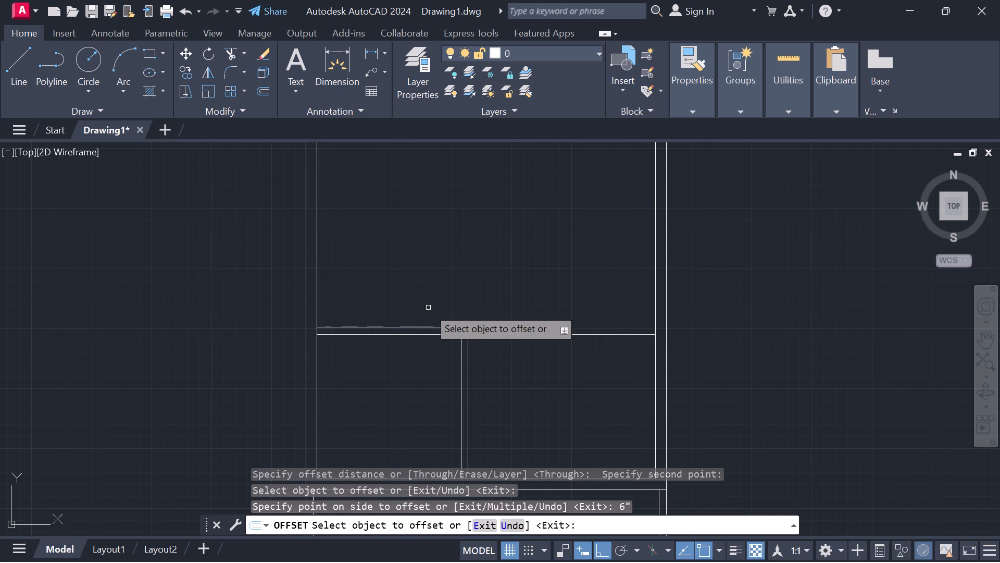
click(512, 335)
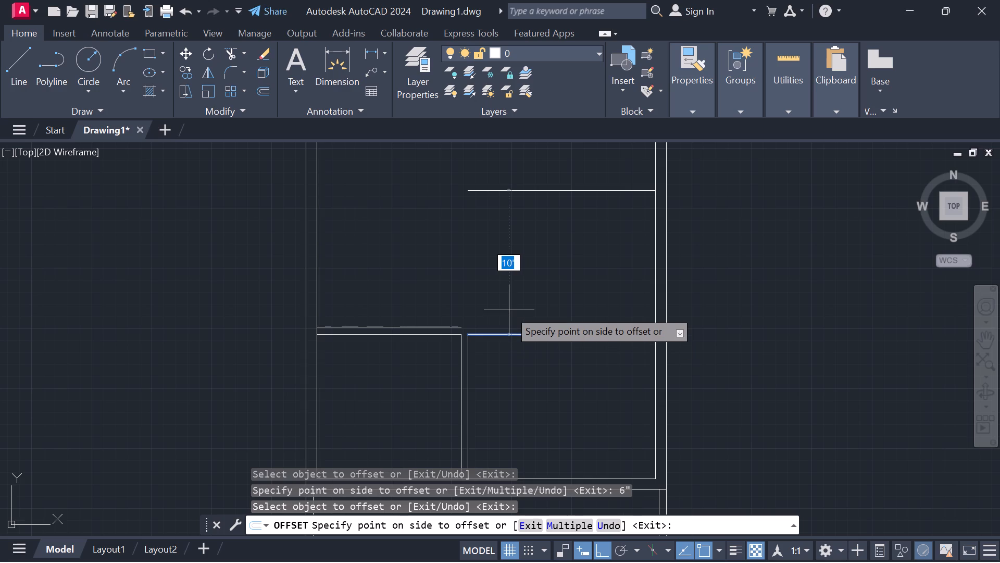
key(6)
key(shift+quotedbl)
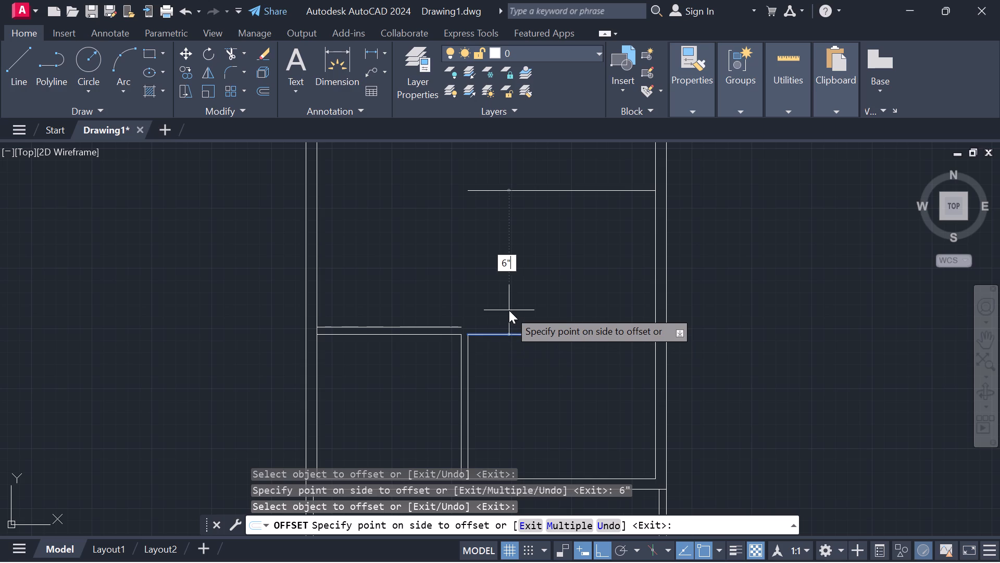
key(Return)
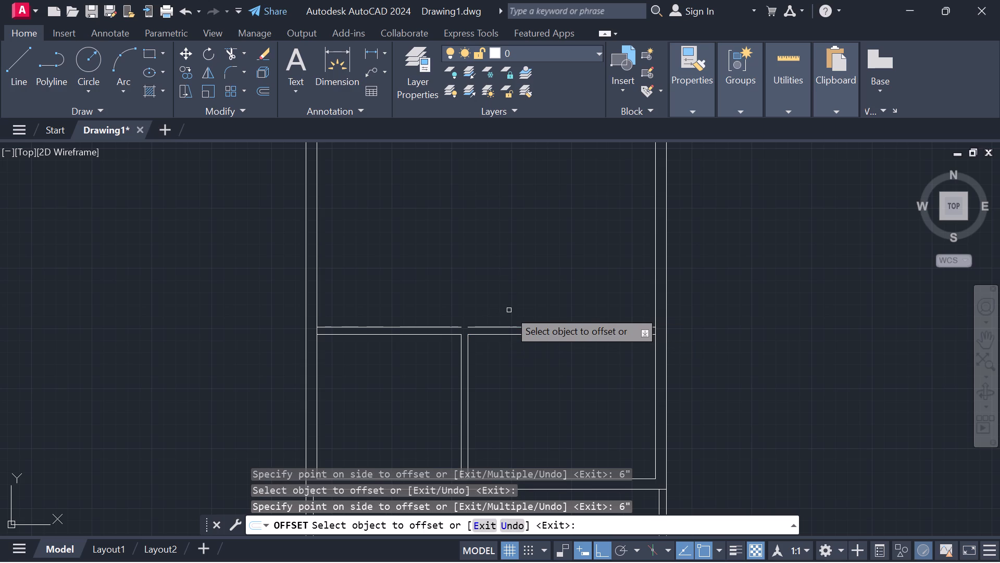
key(Escape)
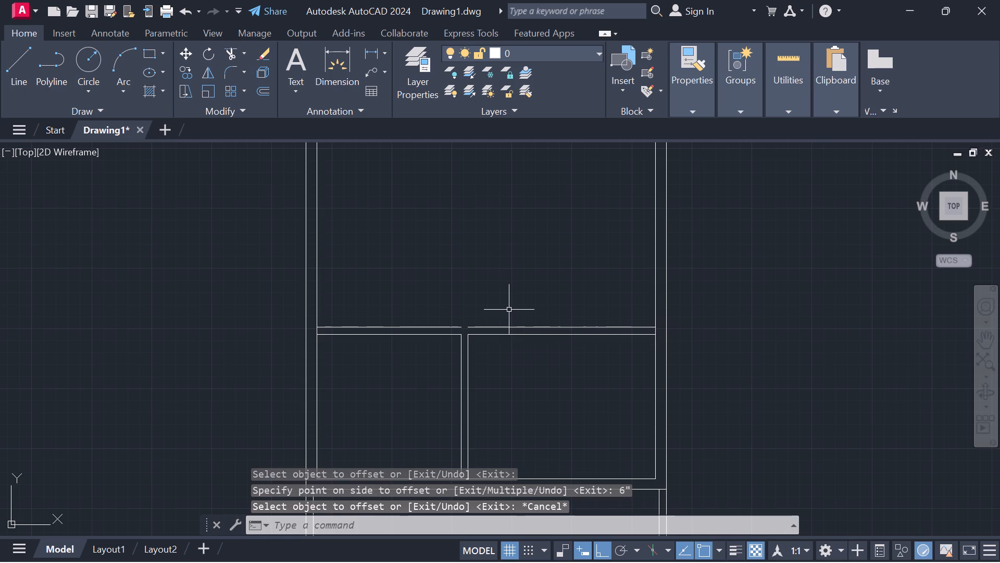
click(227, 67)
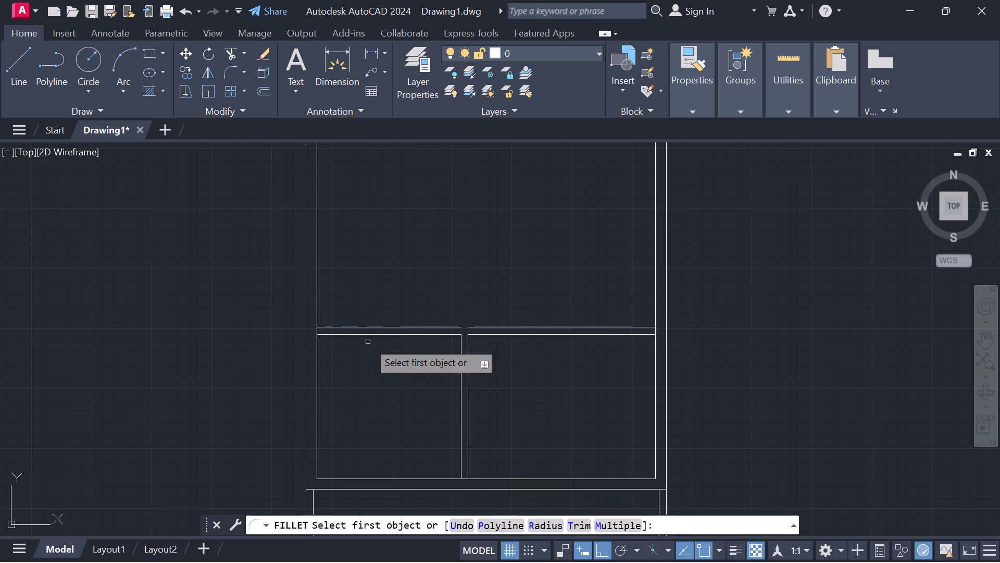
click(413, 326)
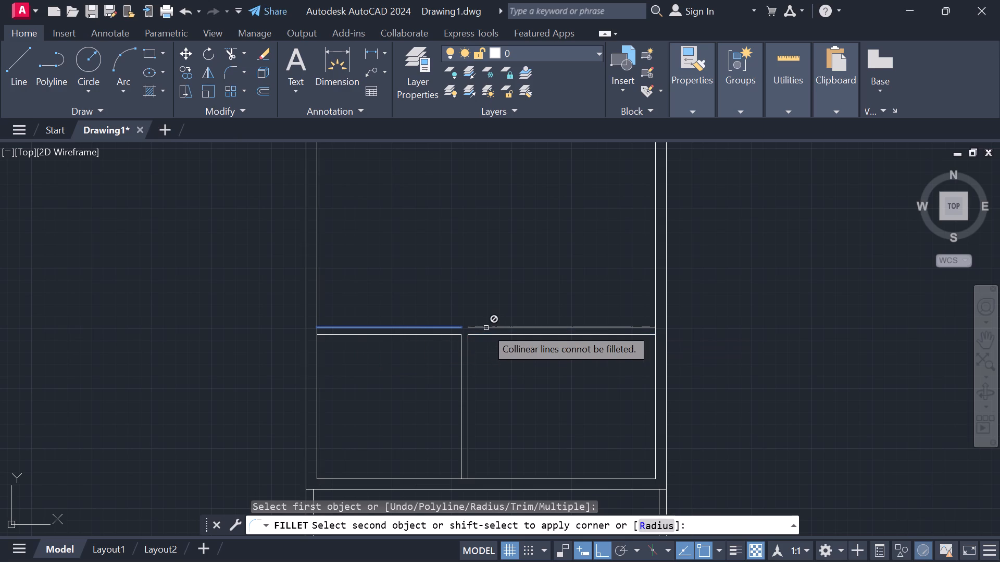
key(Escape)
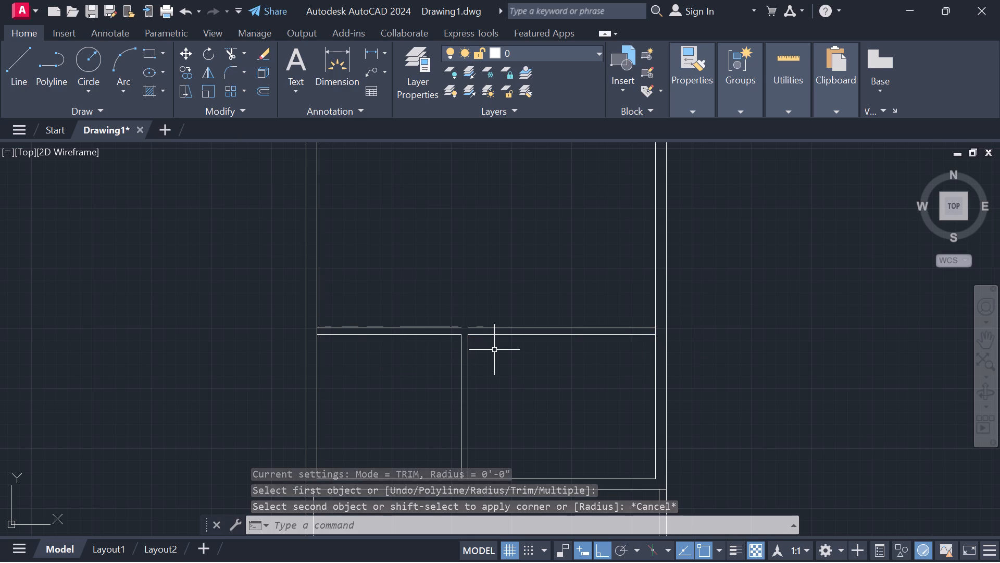
Draw a 6" line closing the gap between the two offset partition lines above the dividing wall.
text(l)
key(space)
scroll(495, 337, up, 2)
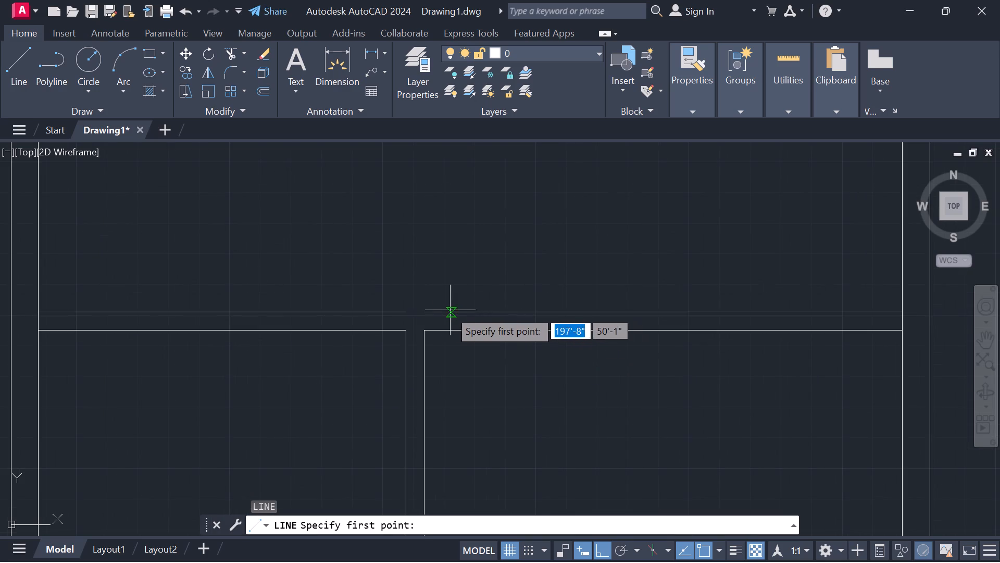
click(430, 314)
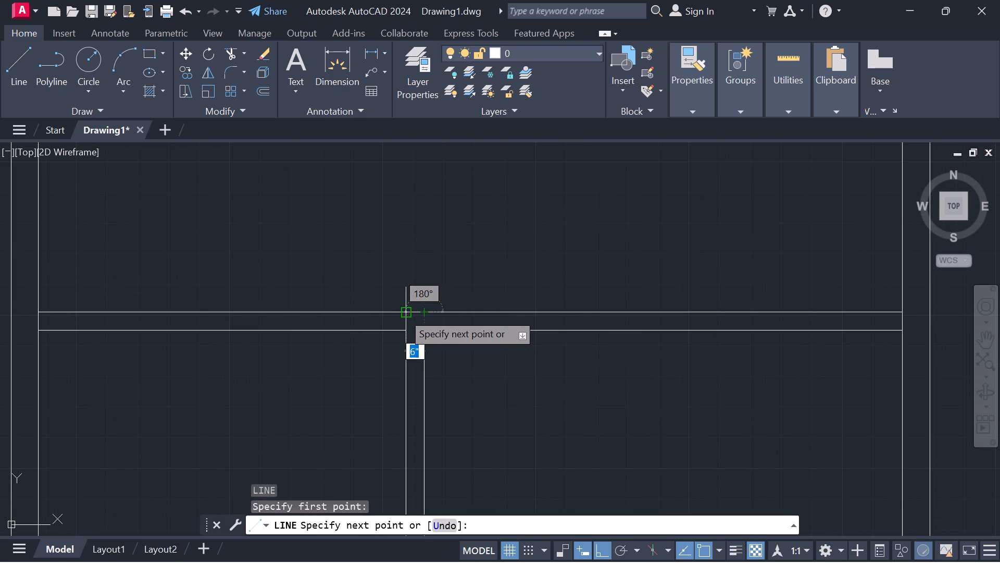
click(403, 313)
key(Escape)
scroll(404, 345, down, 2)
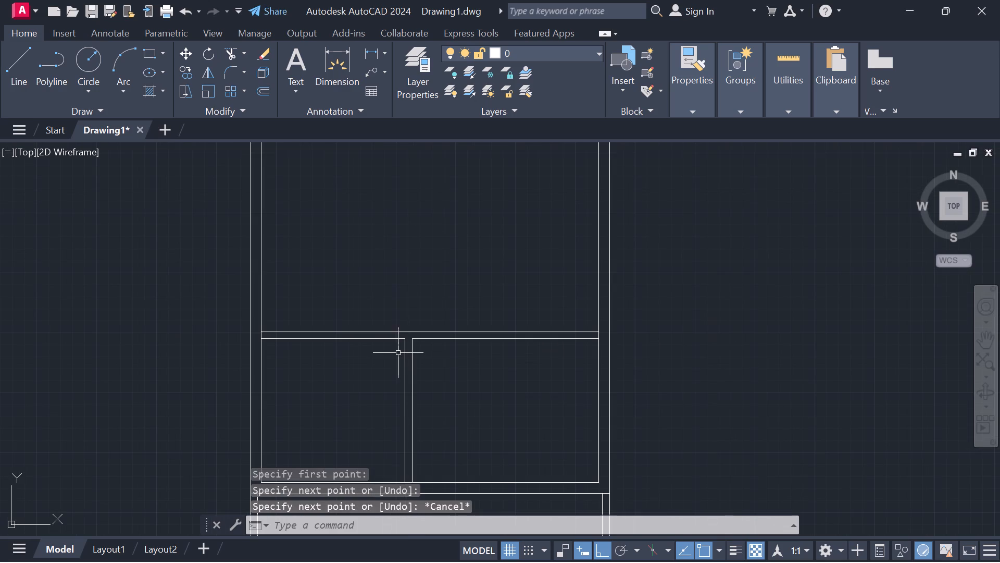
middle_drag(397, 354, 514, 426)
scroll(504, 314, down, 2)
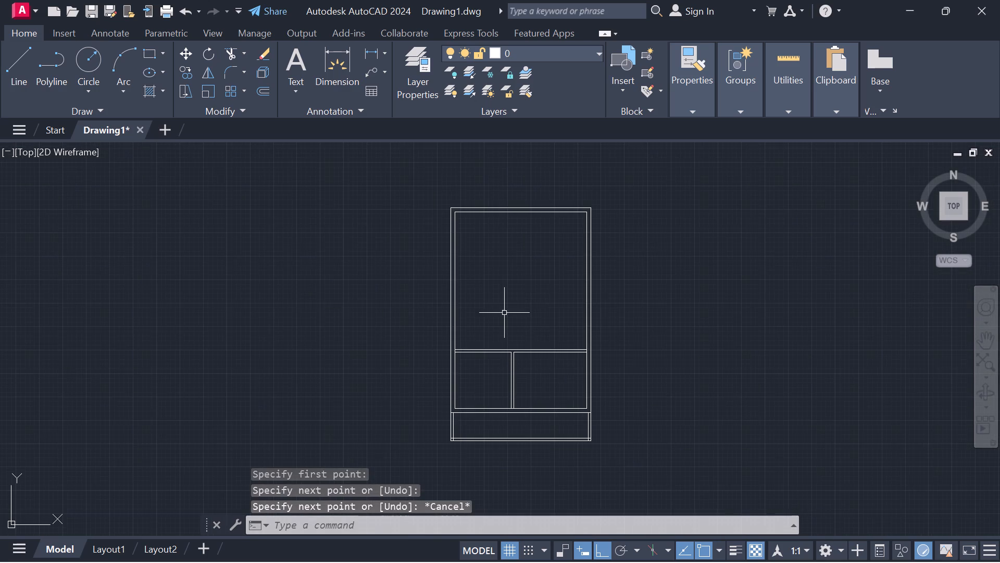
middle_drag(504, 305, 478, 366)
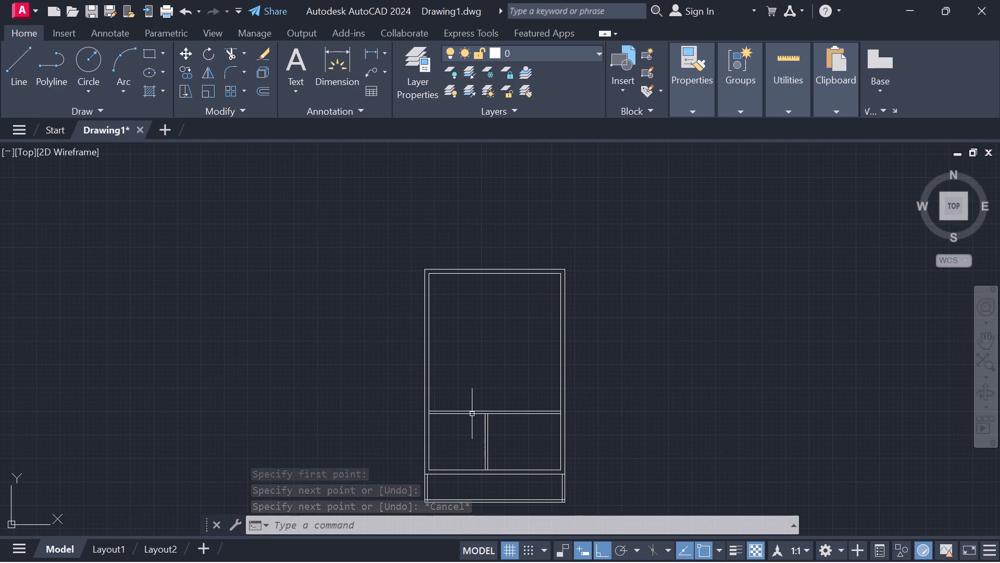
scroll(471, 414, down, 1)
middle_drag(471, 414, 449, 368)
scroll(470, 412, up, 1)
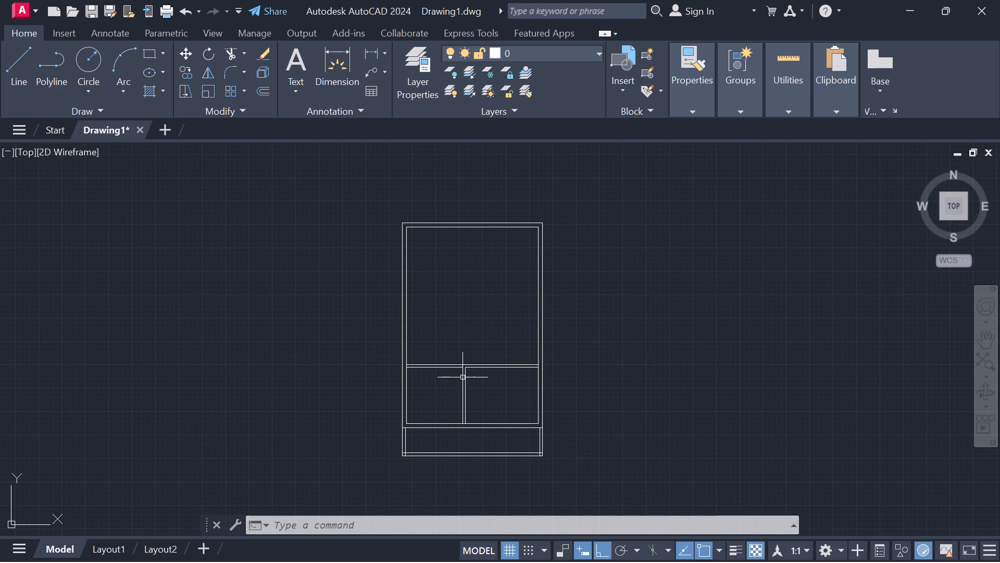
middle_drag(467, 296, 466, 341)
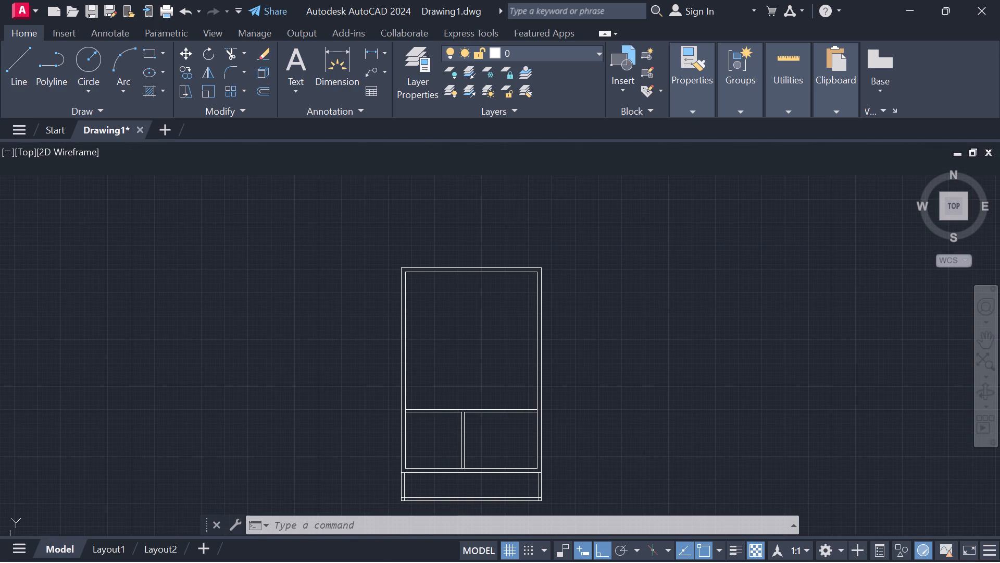
Draw the northwest room's lines from the inner northwest corner: 17' east, 14' south, then west to the inner west wall.
text(l)
key(space)
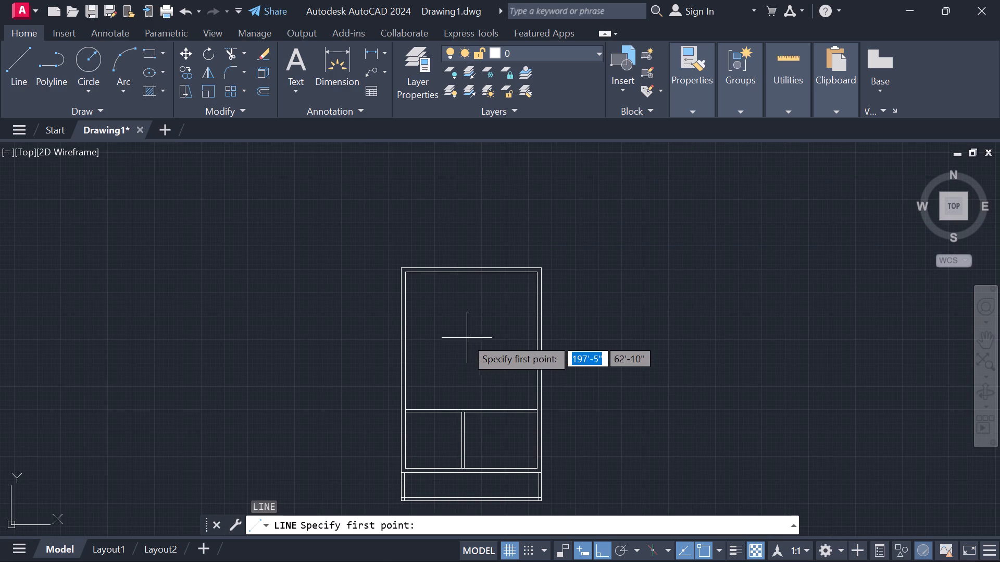
scroll(409, 289, up, 2)
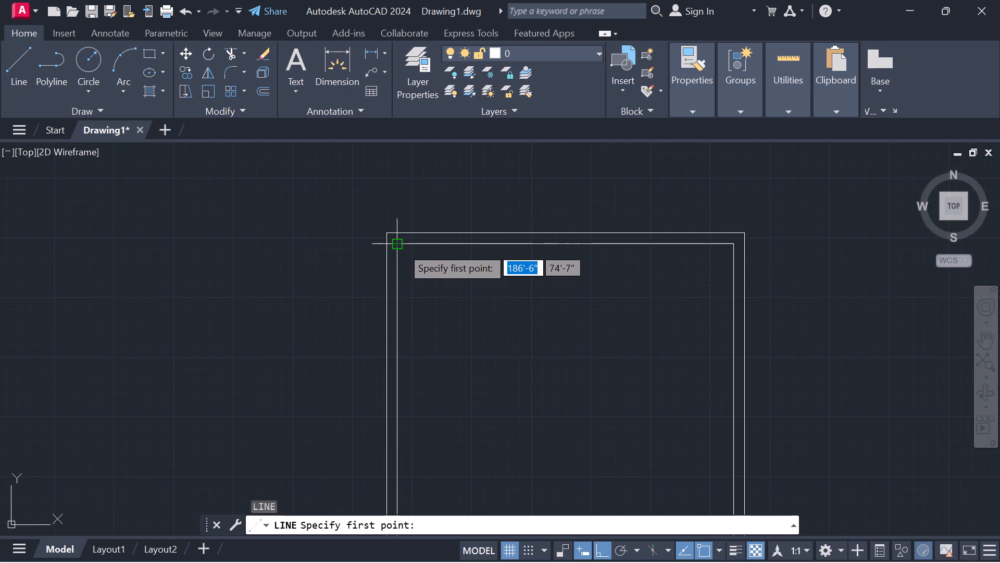
click(402, 247)
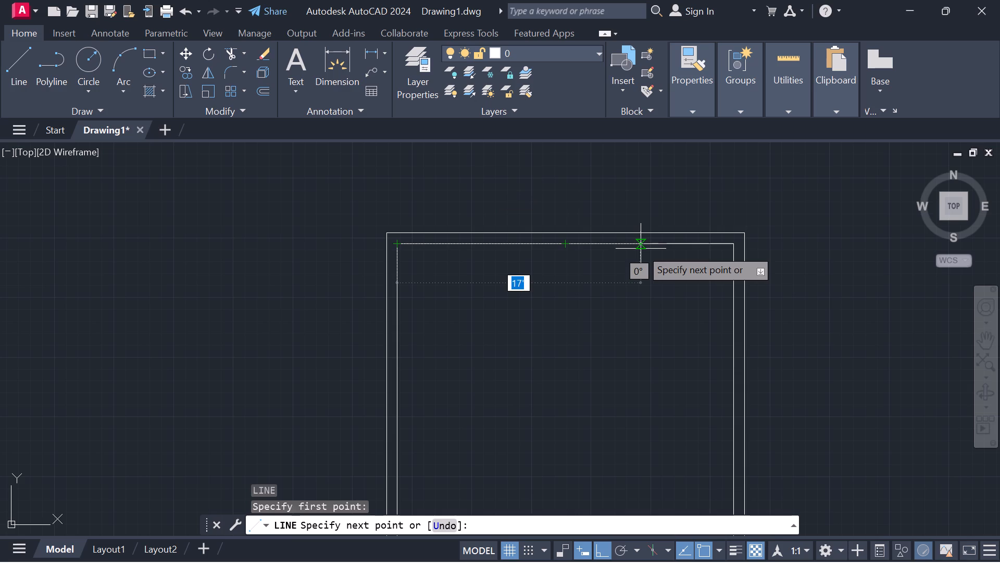
click(641, 249)
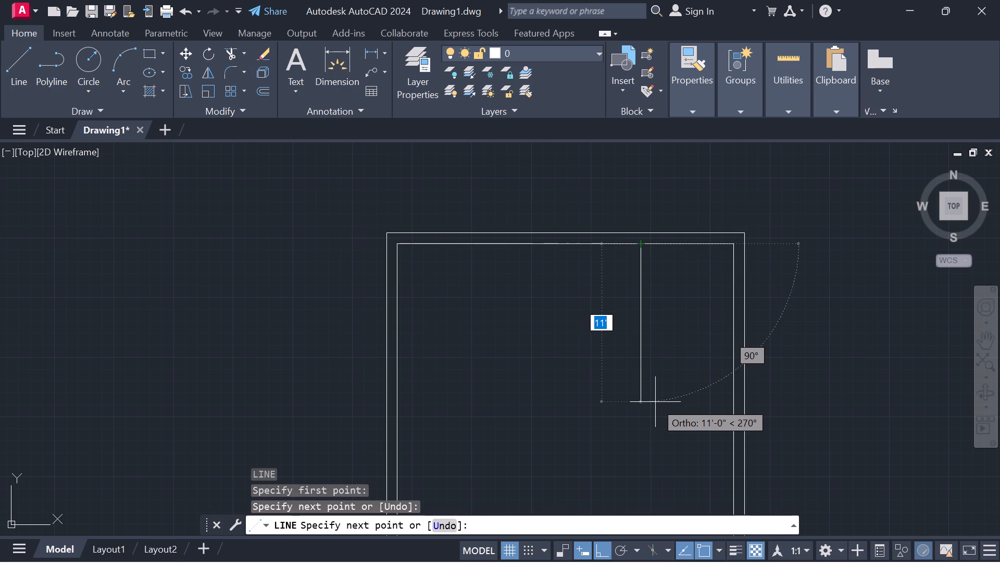
text(14)
key(apostrophe)
key(Return)
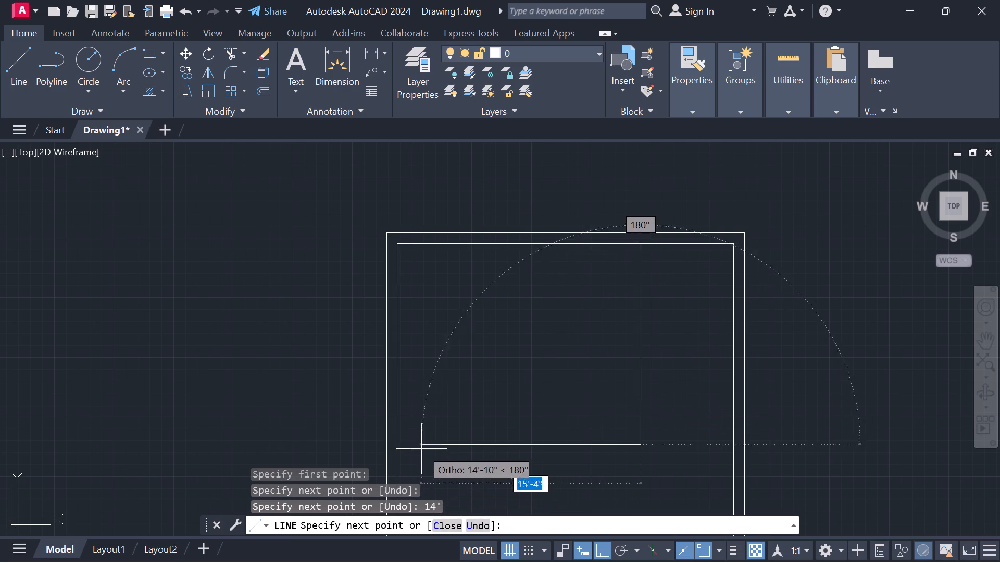
click(398, 449)
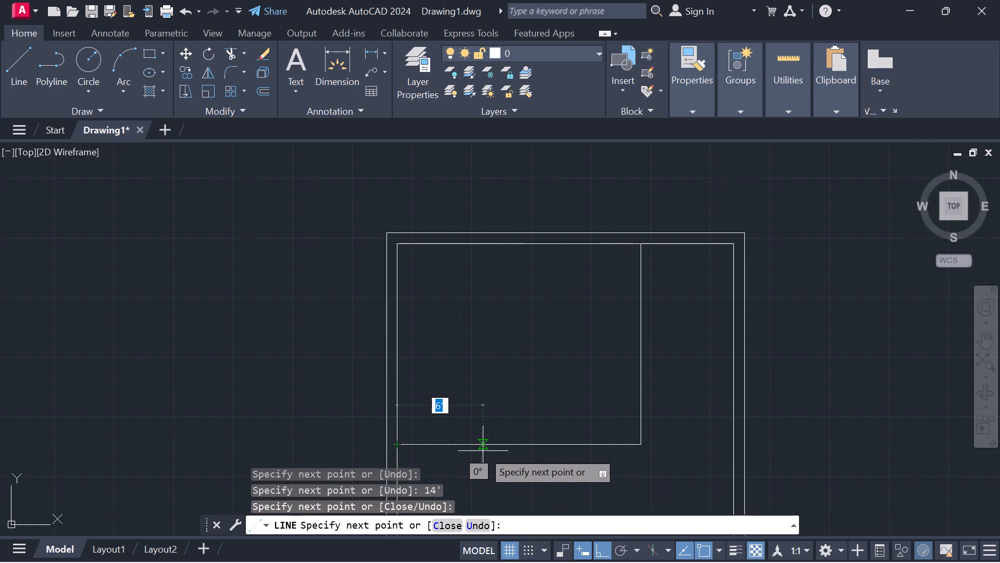
key(Escape)
Draw the middle west room's lines from the partition's west end: about 10' north along the inner west wall, 10' east, then south to the partition.
scroll(484, 455, down, 1)
middle_drag(484, 456, 404, 295)
text(l)
key(space)
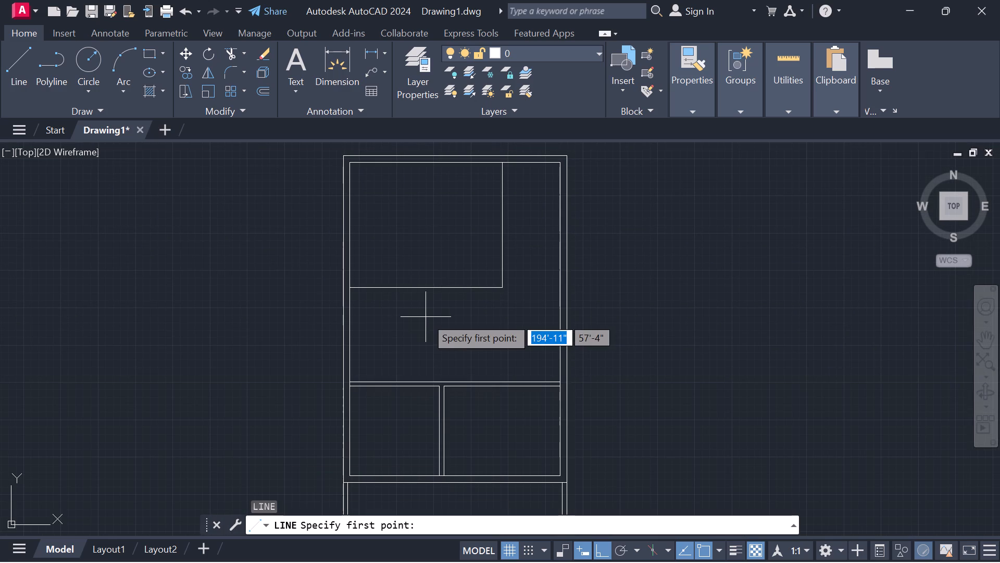
scroll(369, 375, up, 2)
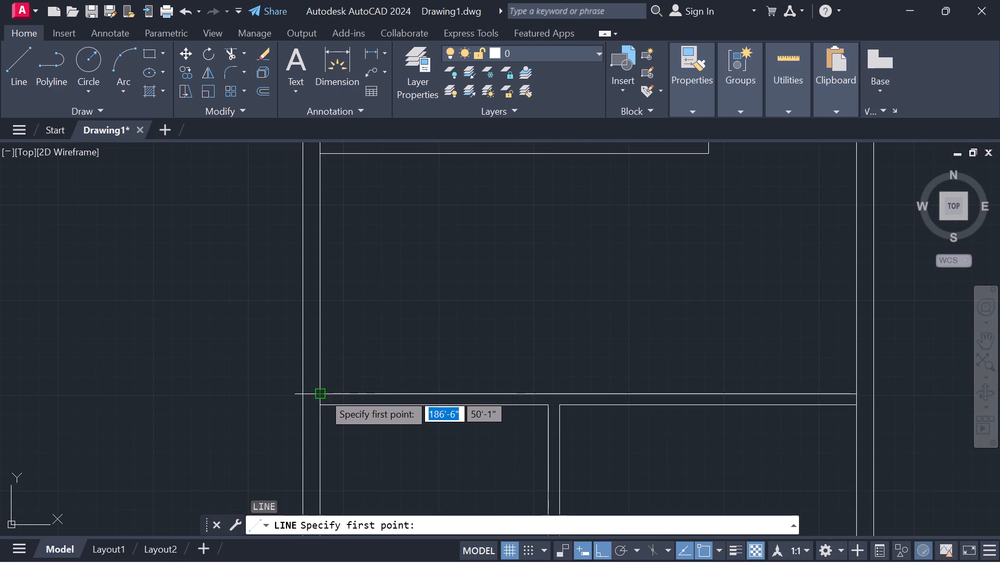
click(323, 393)
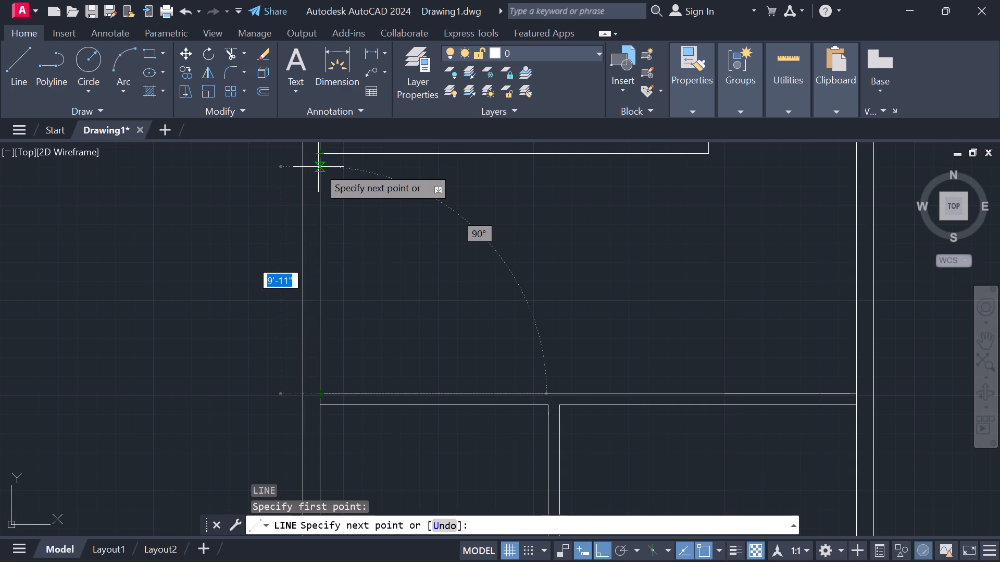
click(318, 165)
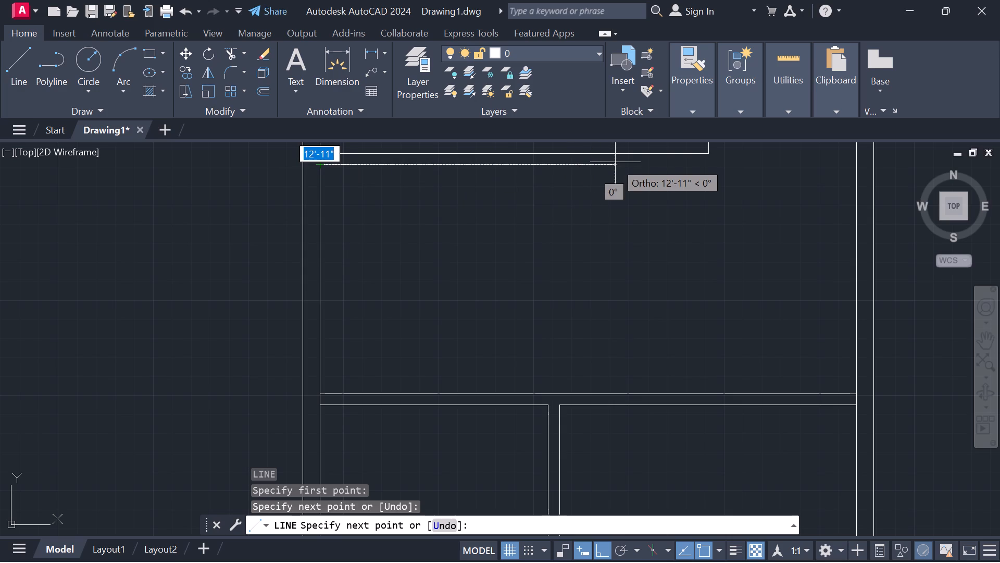
key(1)
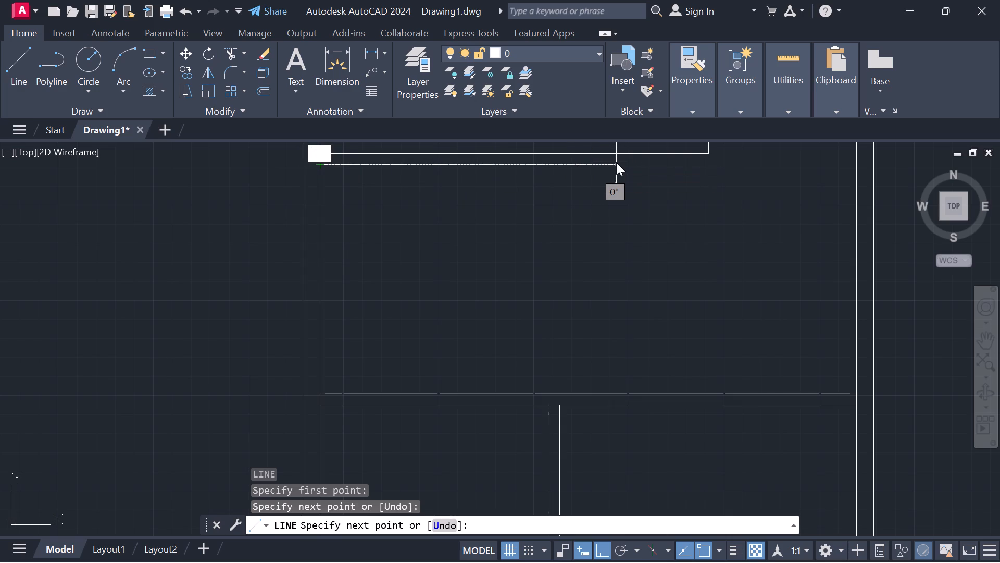
key(0)
key(apostrophe)
key(Return)
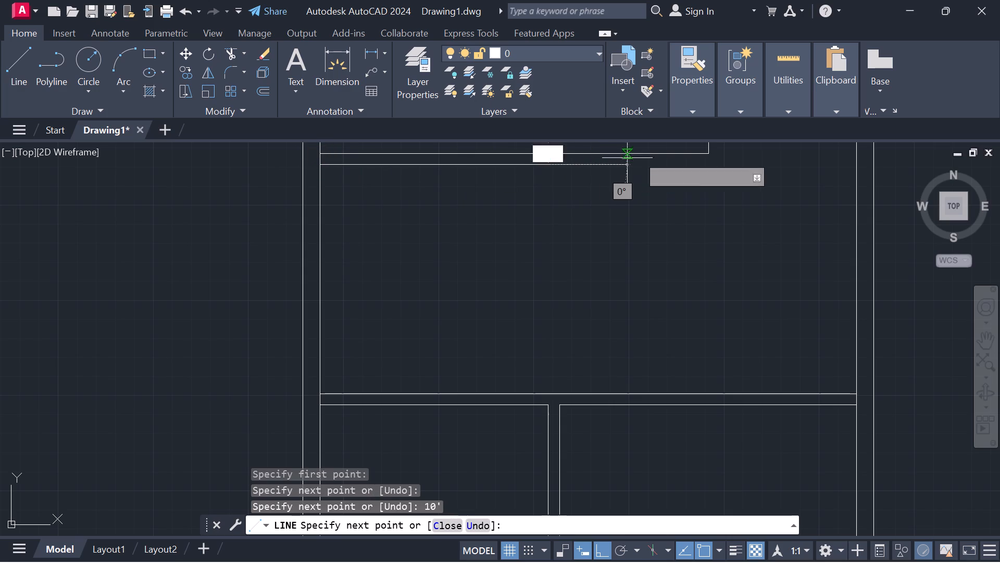
click(547, 394)
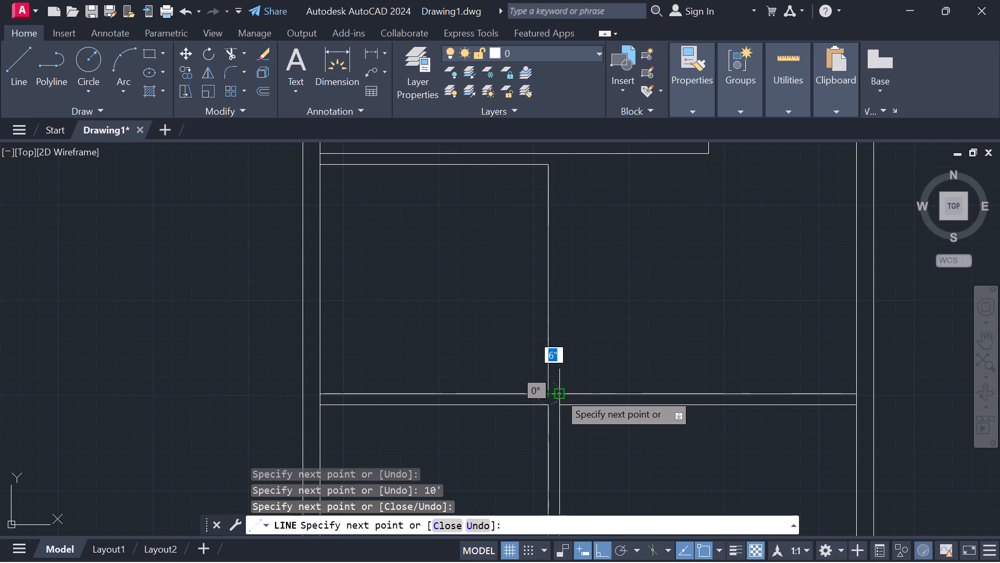
Continue the line 6" east along the partition, then north to the northwest room's south line, forming the middle west room's east wall.
scroll(557, 396, up, 3)
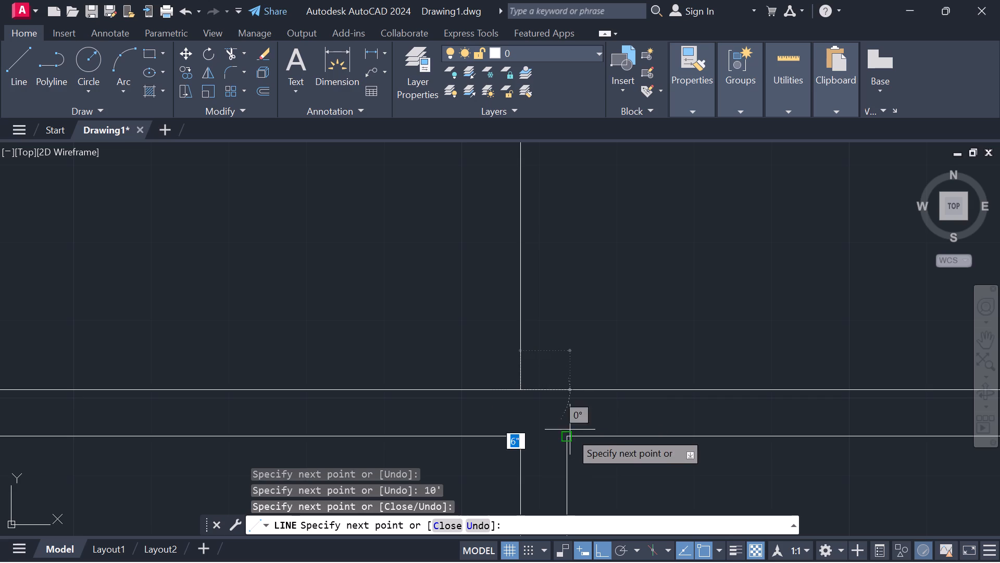
click(566, 405)
scroll(565, 269, down, 2)
middle_drag(564, 225, 534, 396)
scroll(544, 294, down, 3)
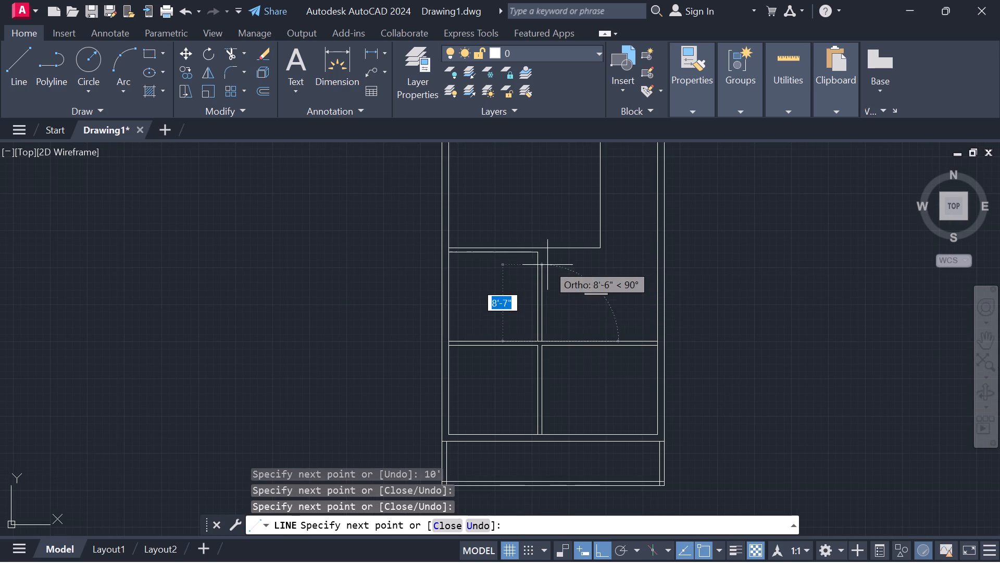
scroll(546, 252, up, 2)
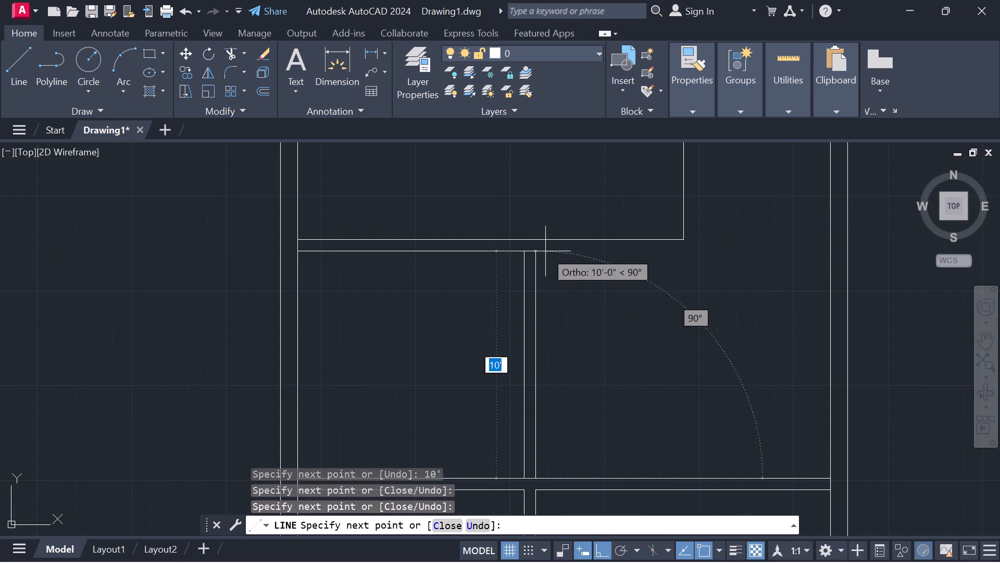
click(537, 242)
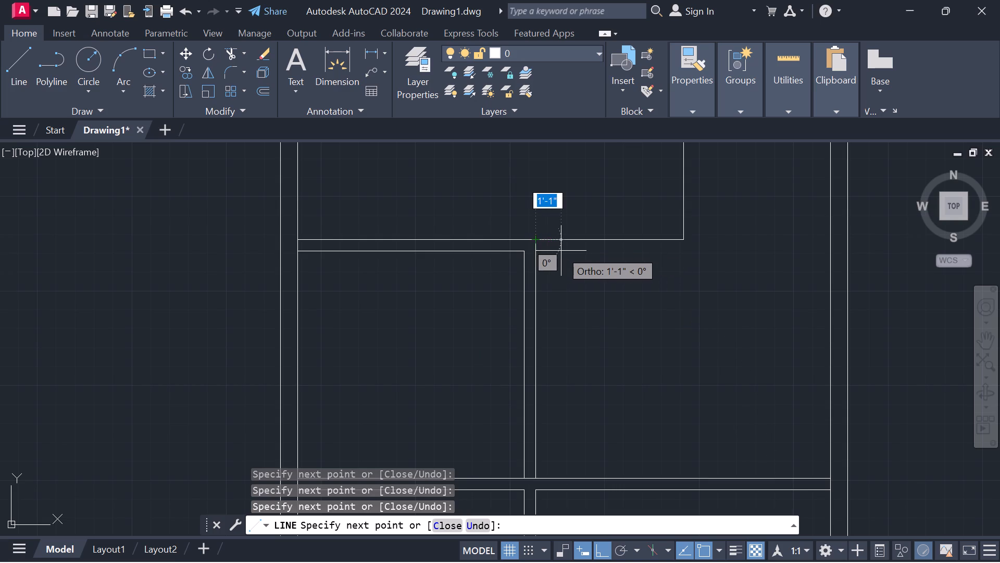
key(Escape)
Draw a line from the middle west room's northeast corner 13'-6" east to the inner east wall.
scroll(574, 293, down, 2)
scroll(587, 296, up, 1)
middle_drag(616, 300, 451, 300)
scroll(451, 296, down, 1)
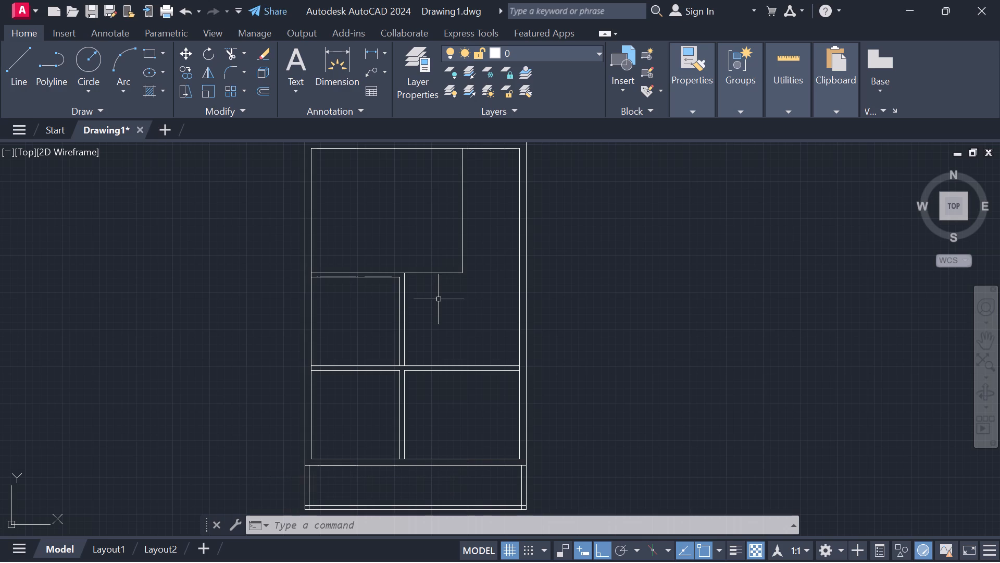
text(l)
key(space)
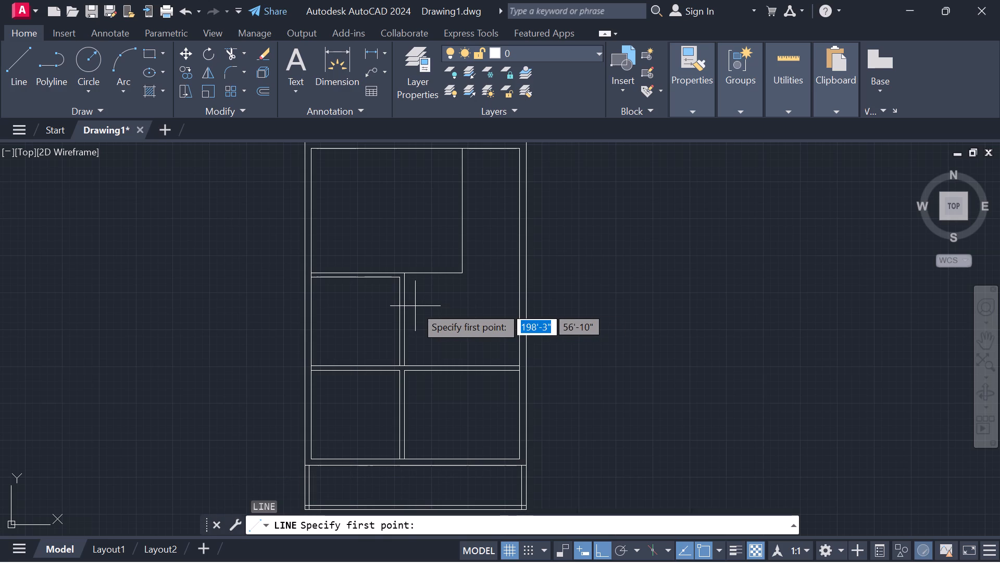
scroll(415, 306, up, 2)
click(374, 226)
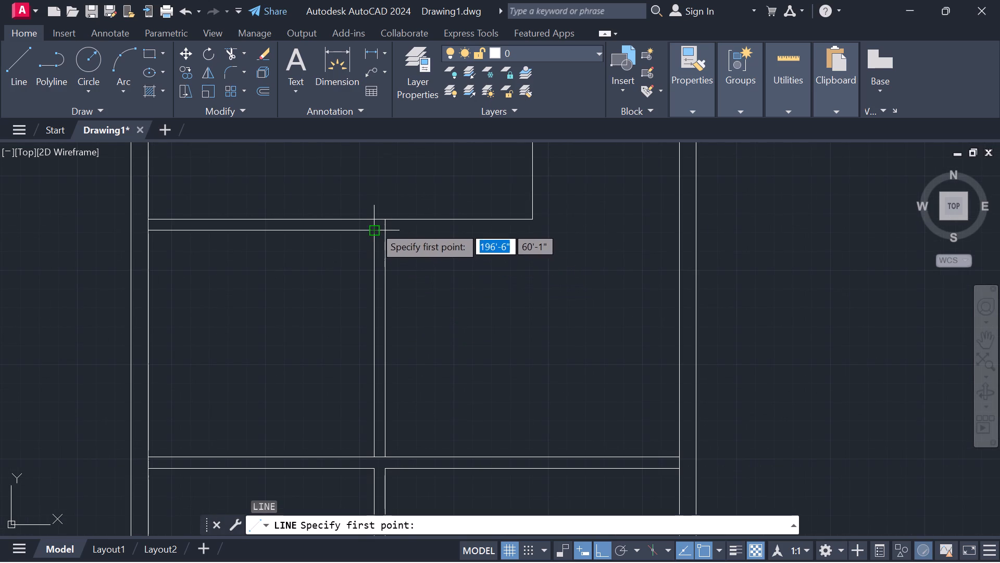
click(678, 233)
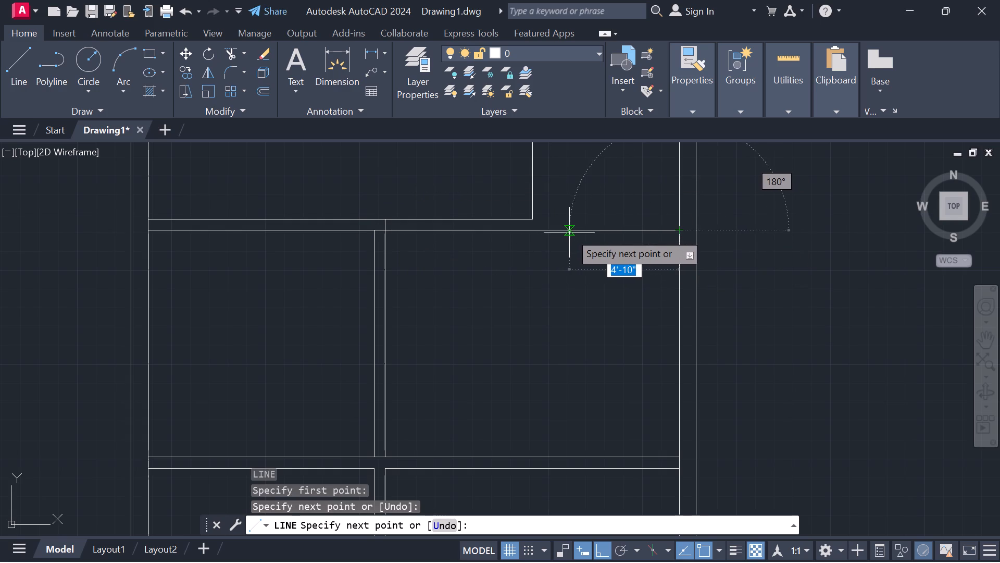
key(Escape)
Draw the northeast room from the inner northeast corner: 6' west, 14' south, east to the inner east wall, ending with a short line south to the partition.
scroll(677, 231, down, 3)
scroll(690, 268, up, 1)
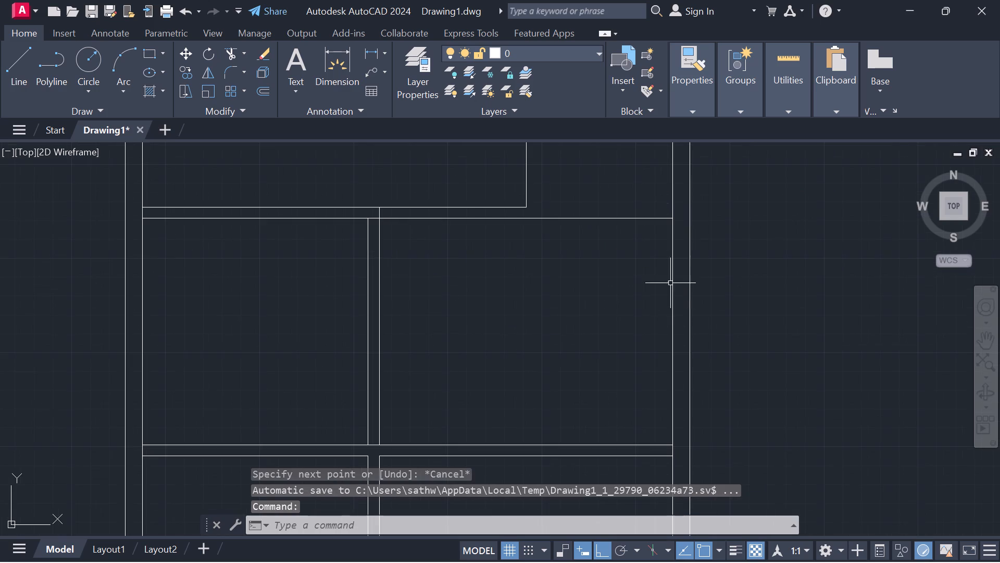
middle_drag(610, 244, 536, 397)
scroll(536, 397, down, 1)
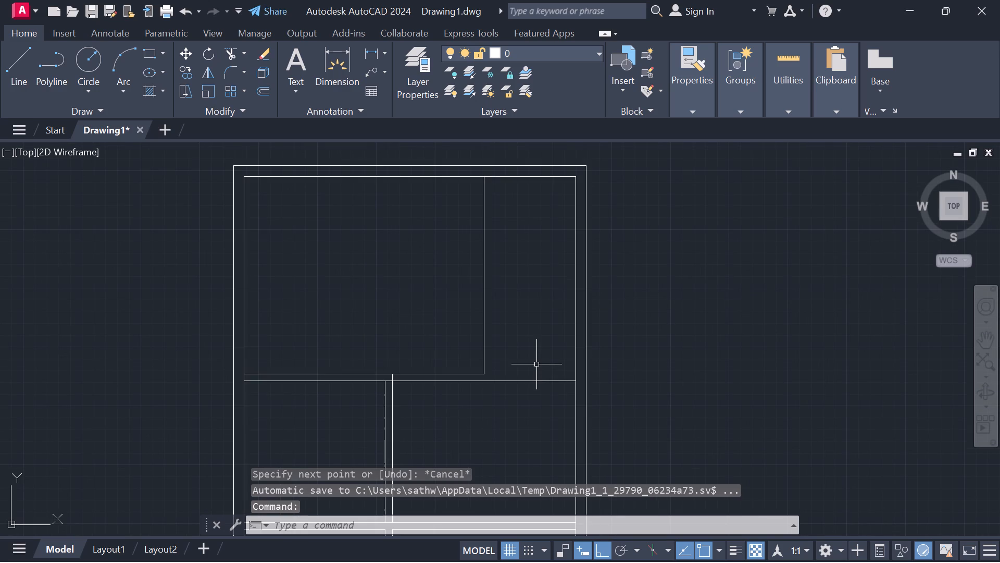
text(l)
key(space)
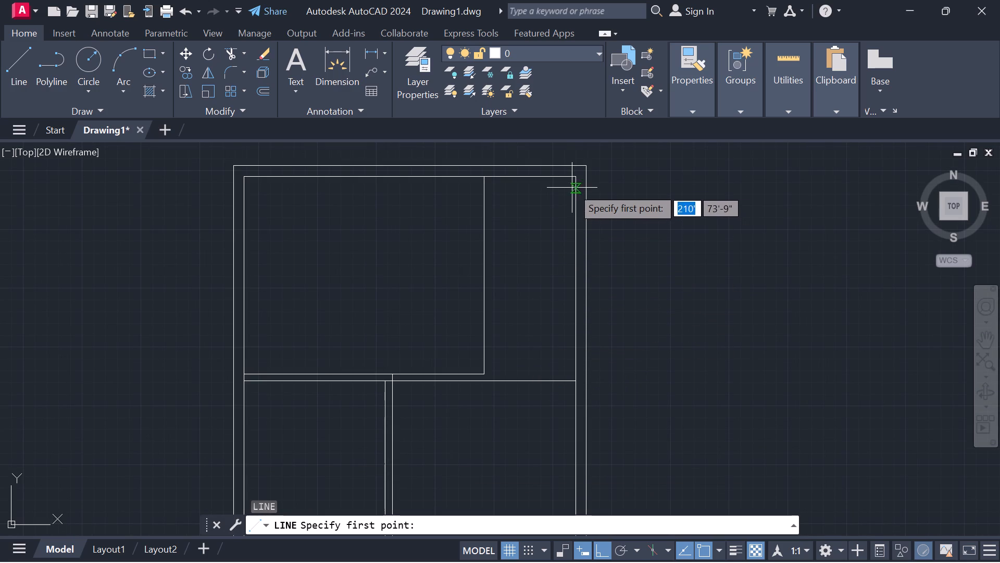
click(574, 179)
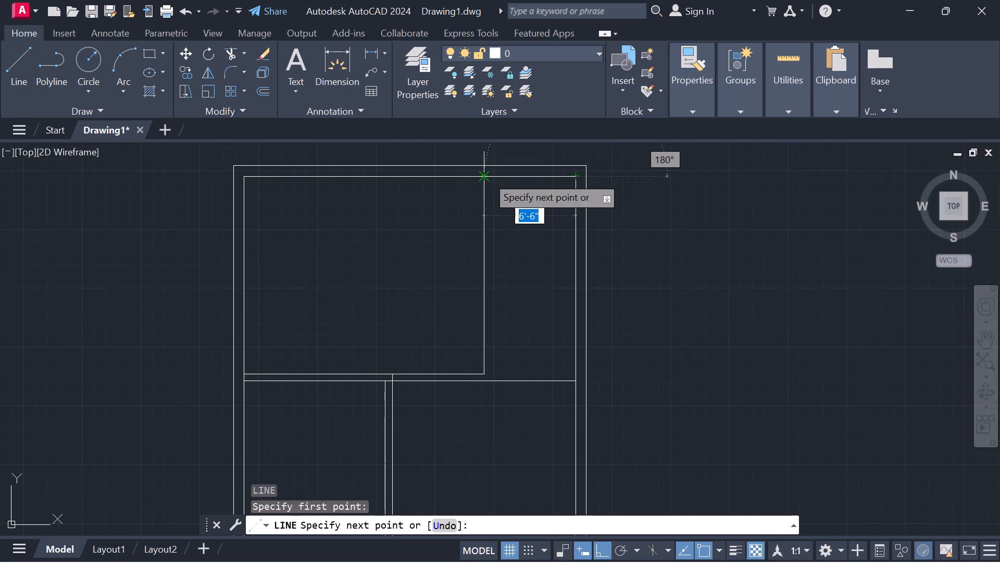
text(6')
key(Return)
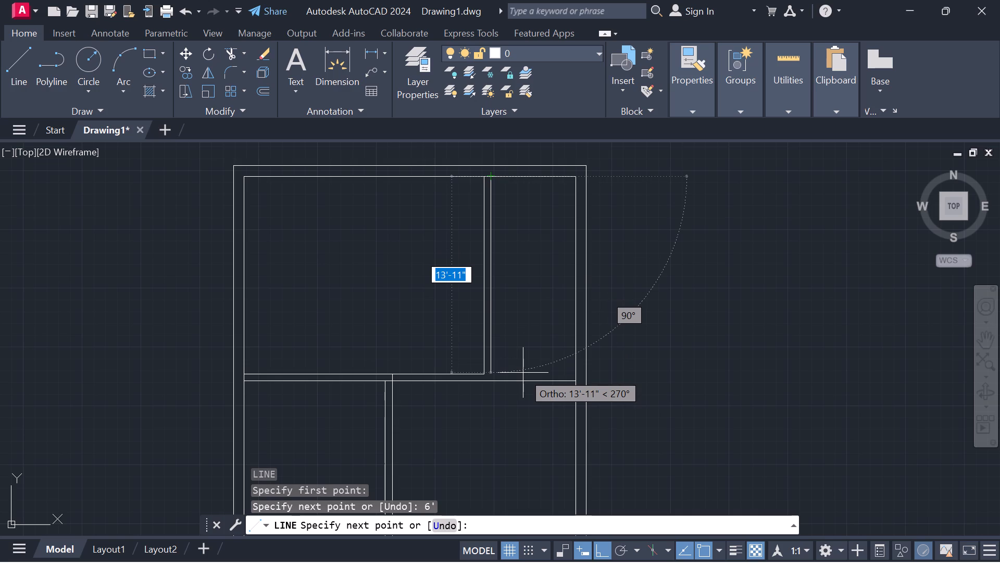
text(14)
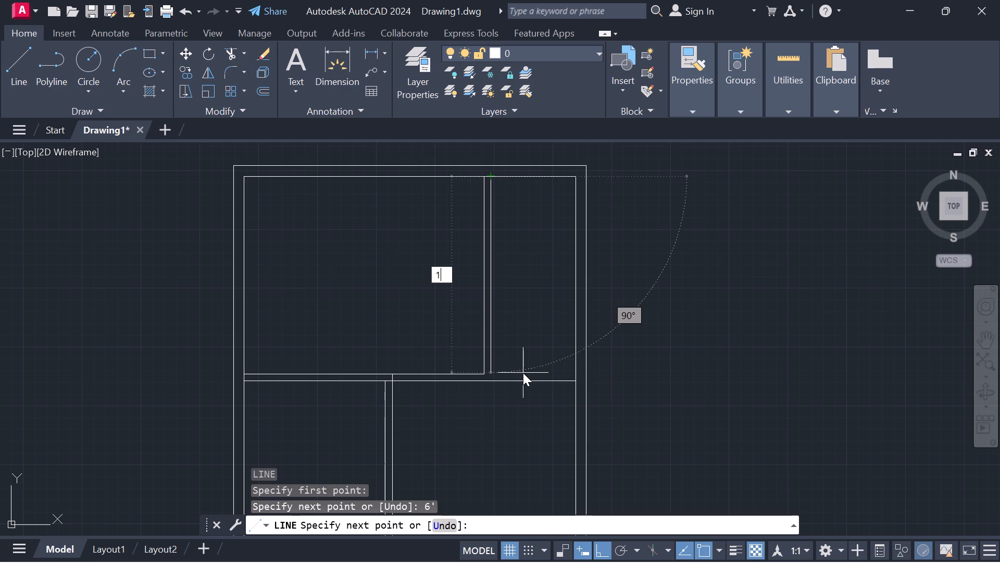
key(apostrophe)
key(Return)
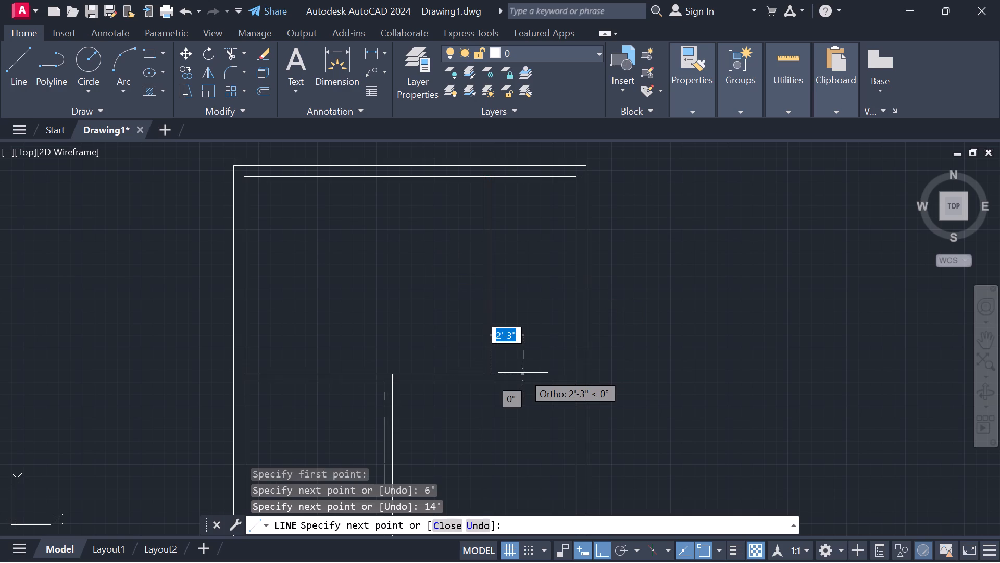
scroll(574, 377, up, 2)
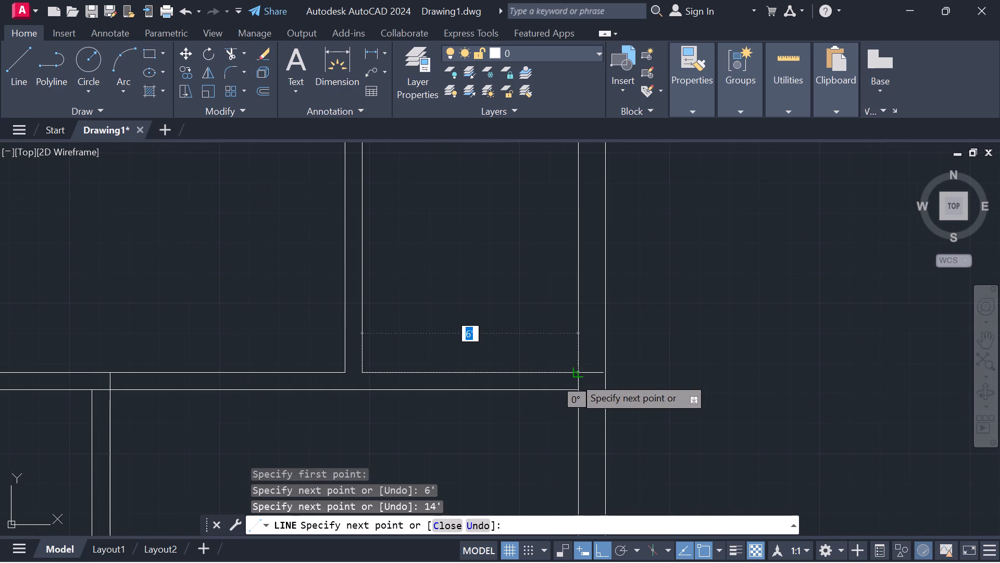
click(574, 377)
click(576, 393)
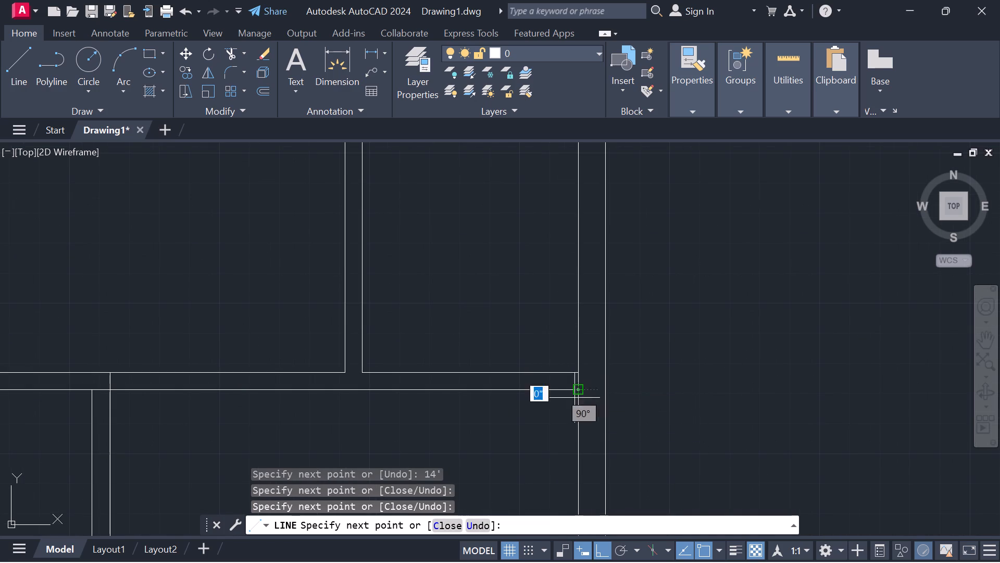
key(Escape)
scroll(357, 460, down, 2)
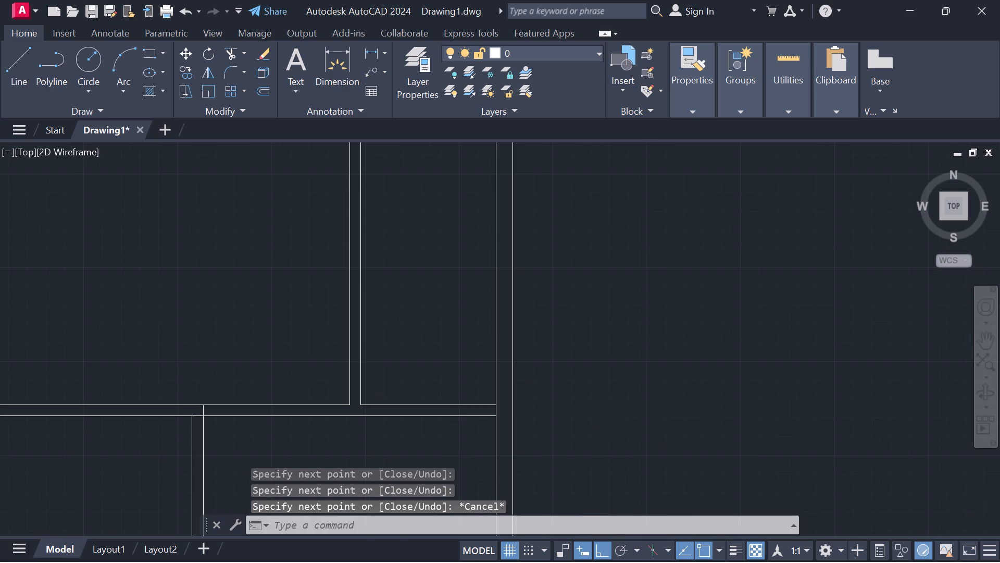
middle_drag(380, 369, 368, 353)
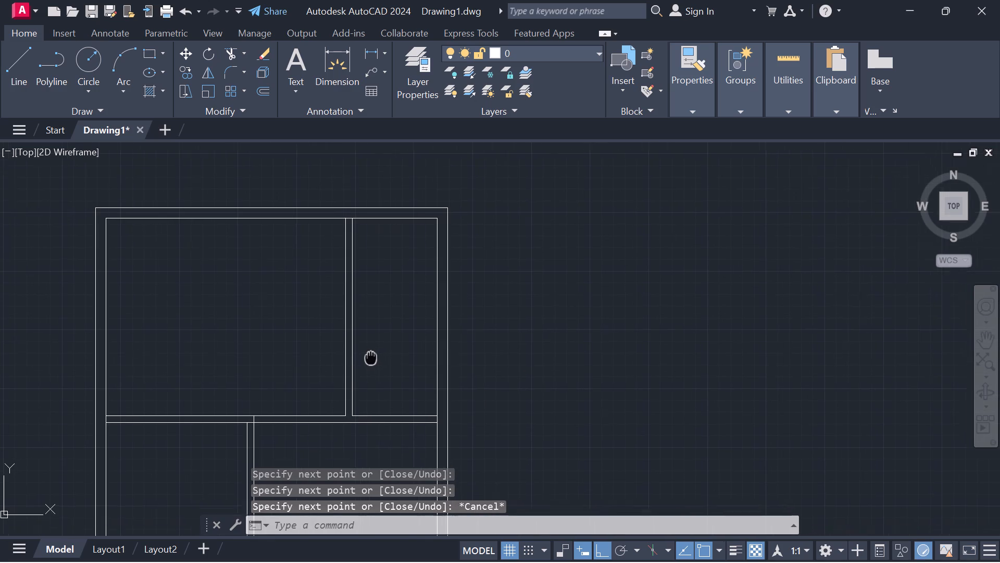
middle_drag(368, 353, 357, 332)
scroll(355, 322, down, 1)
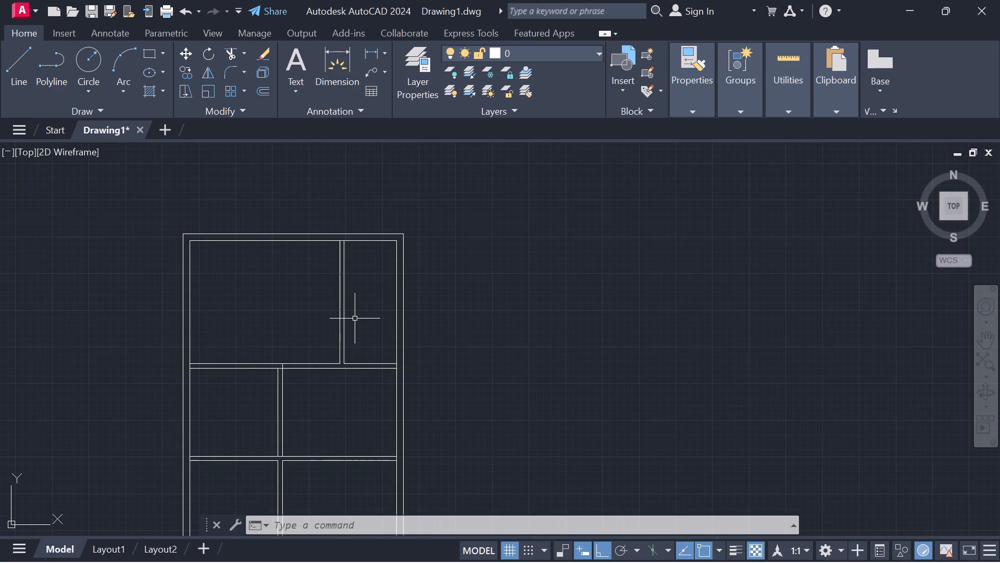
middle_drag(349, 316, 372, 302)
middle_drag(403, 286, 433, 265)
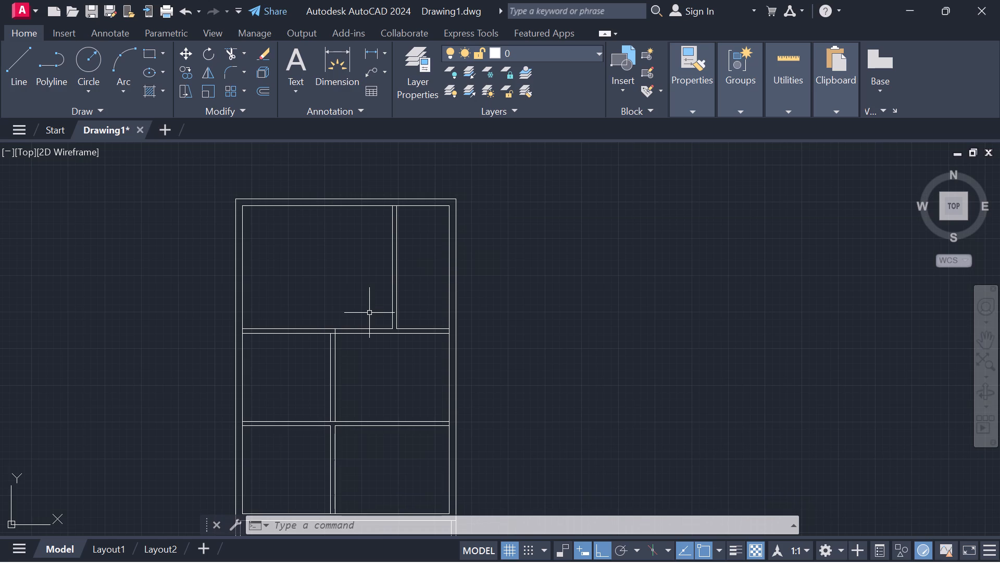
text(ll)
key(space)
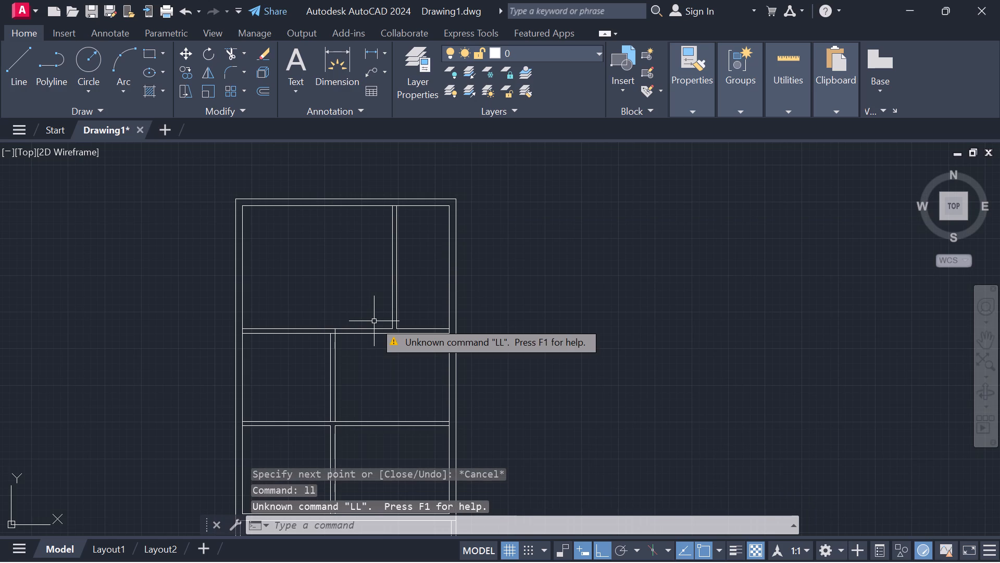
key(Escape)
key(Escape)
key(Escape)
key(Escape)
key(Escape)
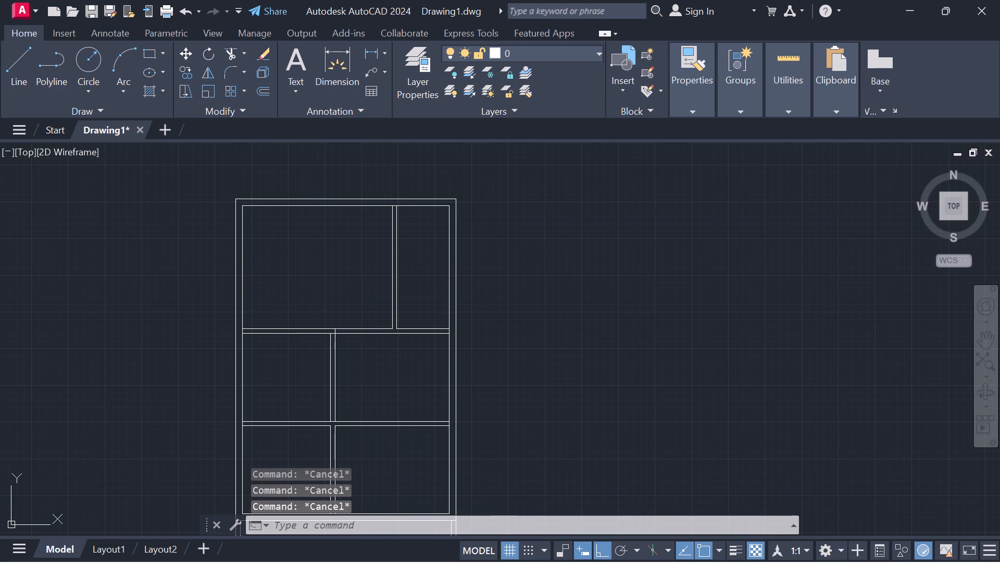
Draw opening end lines across the northwest room's south wall: from its southeast corner south, about 3'-7" west along the wall, then back north.
text(l)
key(space)
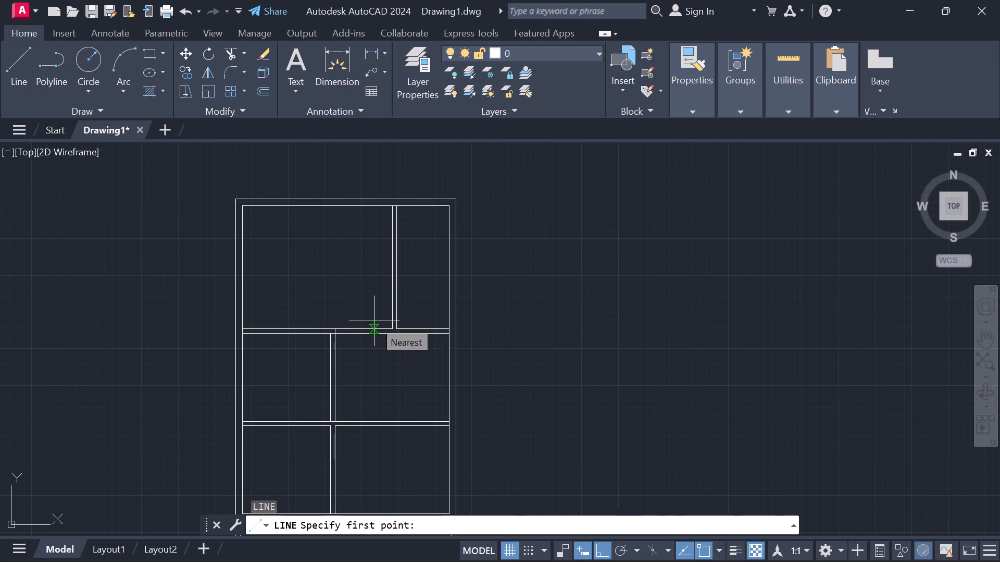
scroll(389, 326, up, 3)
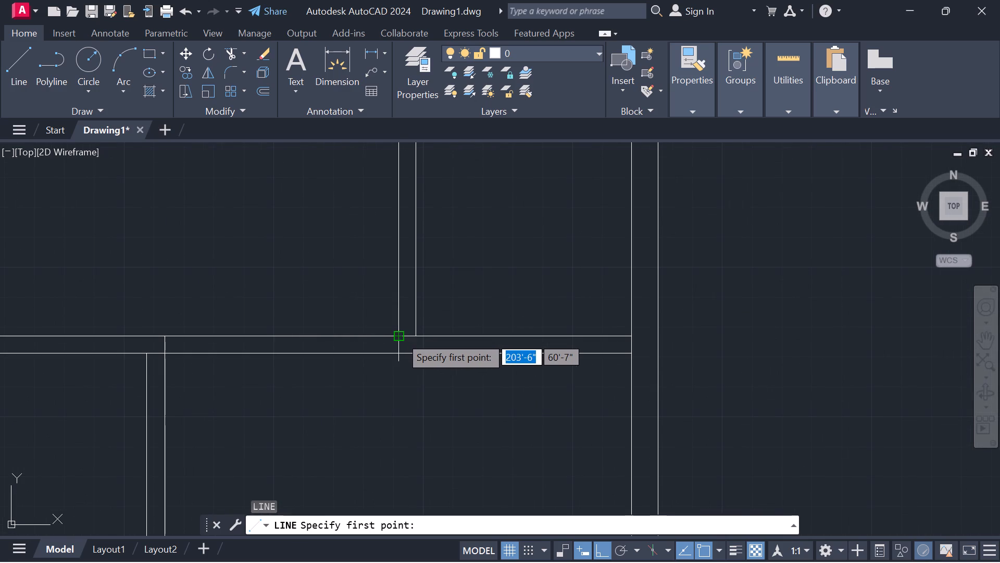
click(400, 336)
click(399, 349)
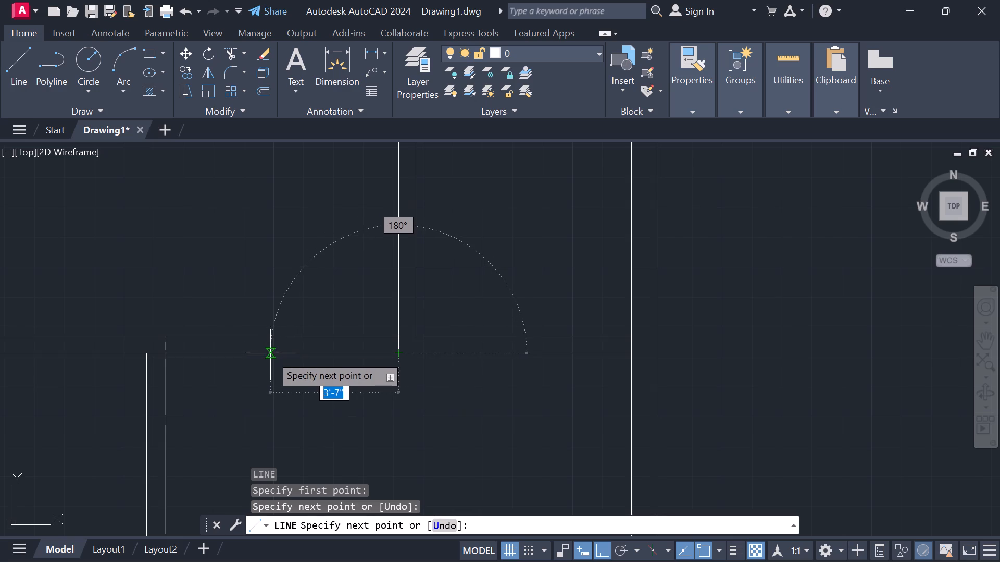
click(272, 355)
click(273, 337)
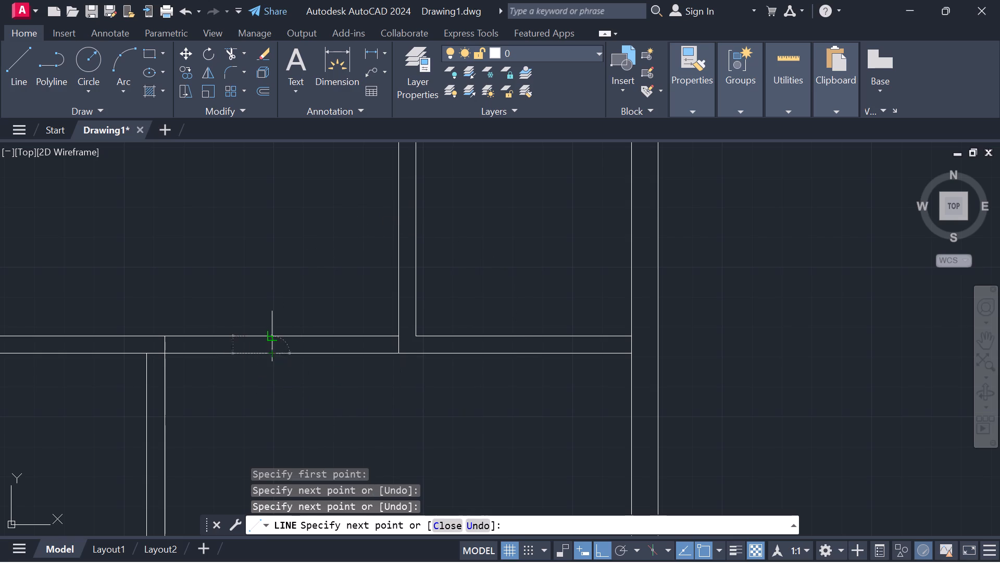
key(Escape)
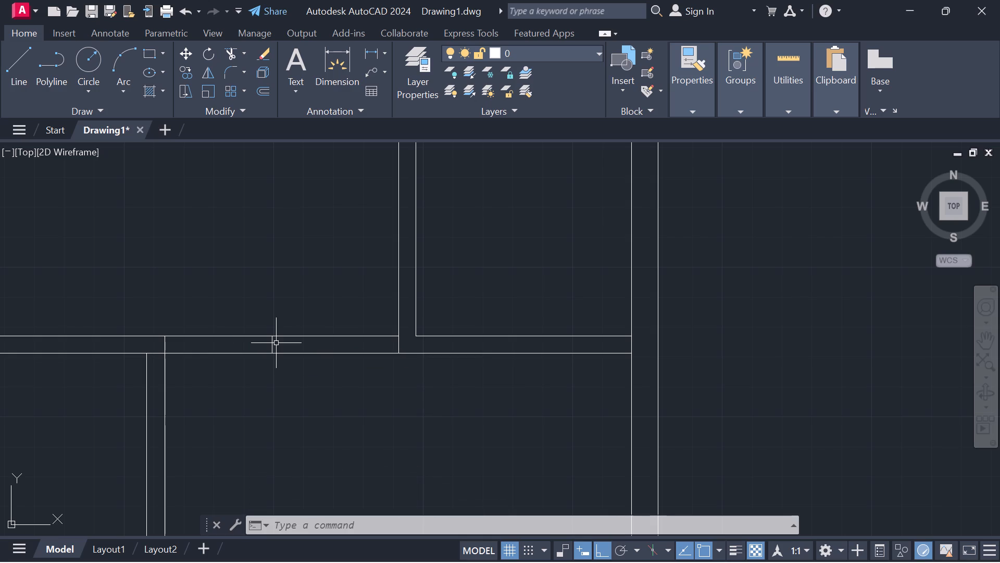
Trim the south wall lines between the two end lines to form an opening, plus the stub crossing the wall above the middle room's partition.
scroll(276, 343, down, 1)
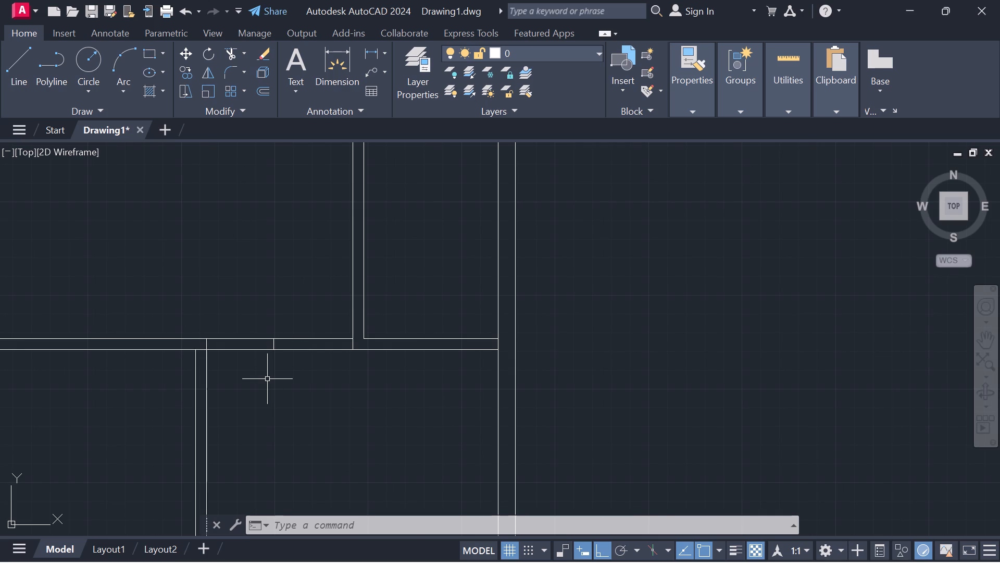
click(232, 51)
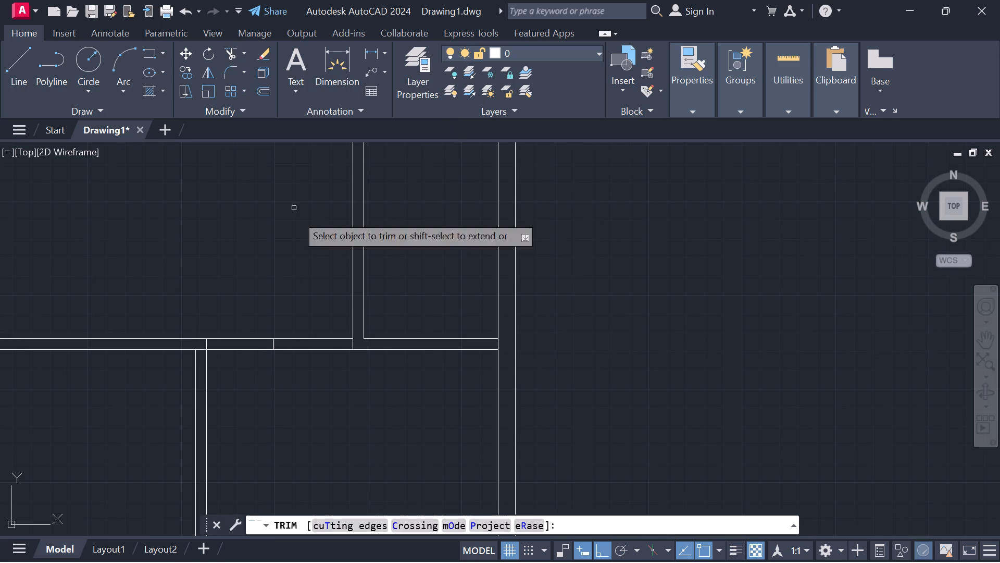
drag(314, 291, 317, 374)
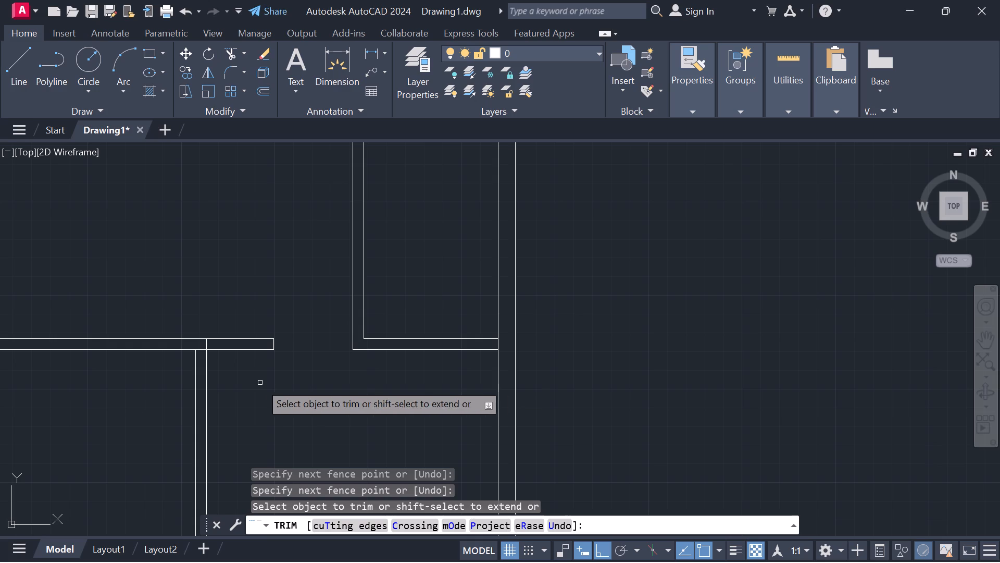
click(208, 344)
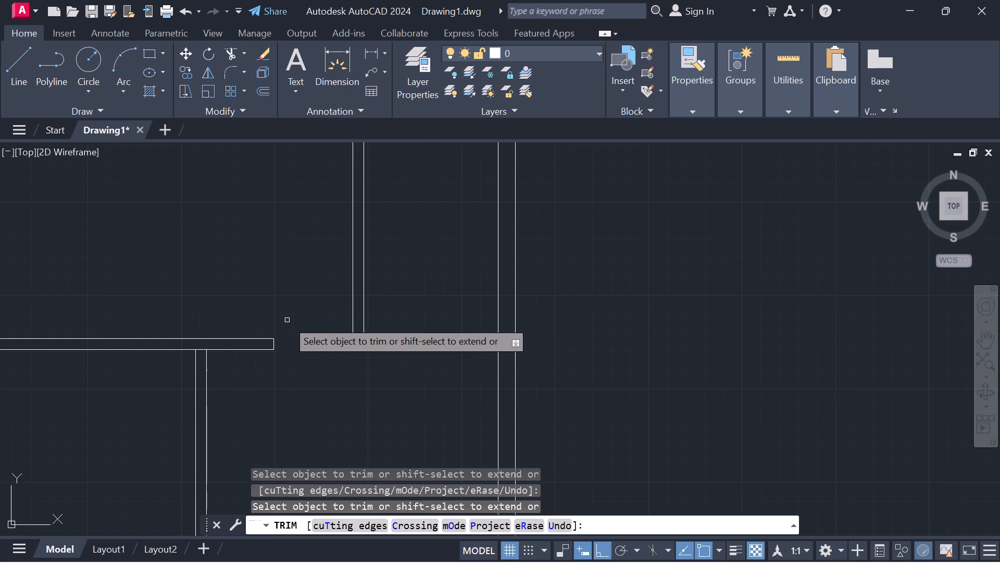
key(Escape)
Draw a line about 10' south from the outer southwest corner of the northeast room's walls to the partition.
text(l)
key(space)
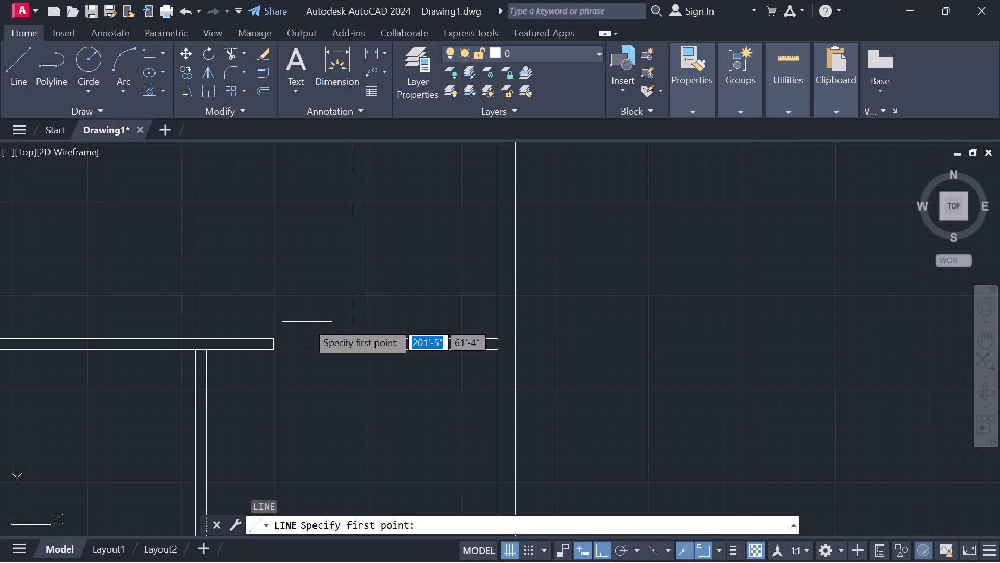
scroll(307, 322, down, 2)
middle_drag(325, 373, 316, 340)
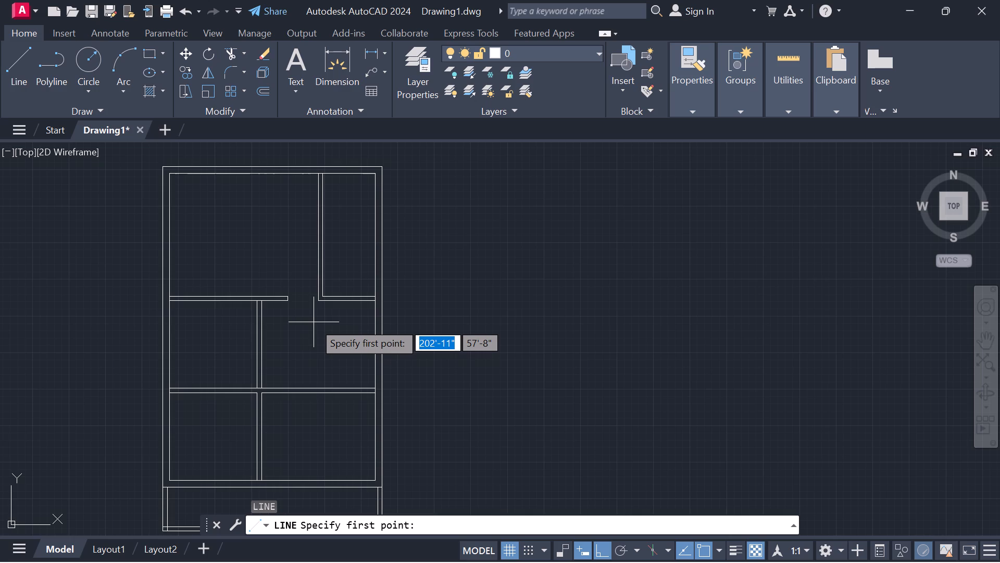
scroll(313, 322, up, 1)
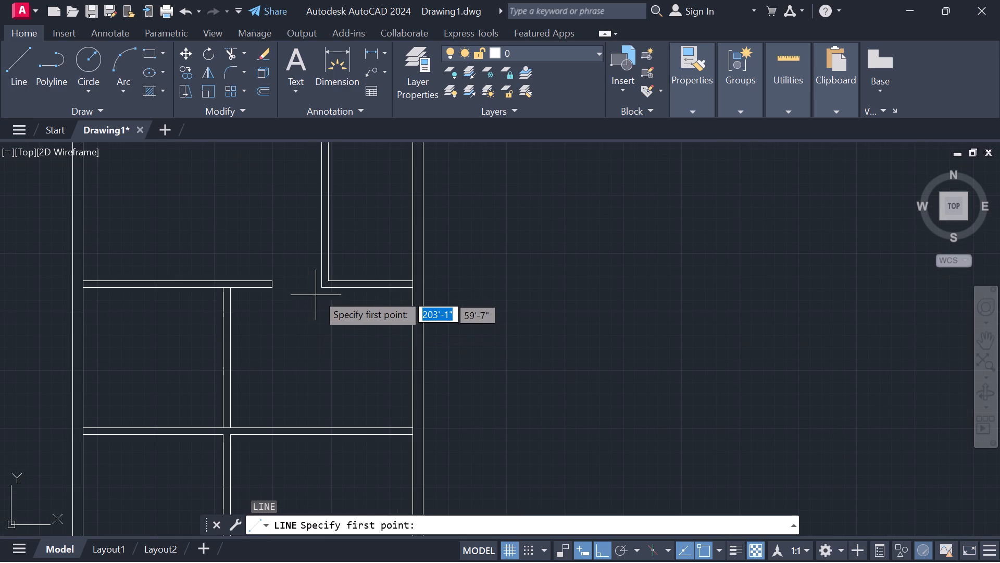
click(321, 288)
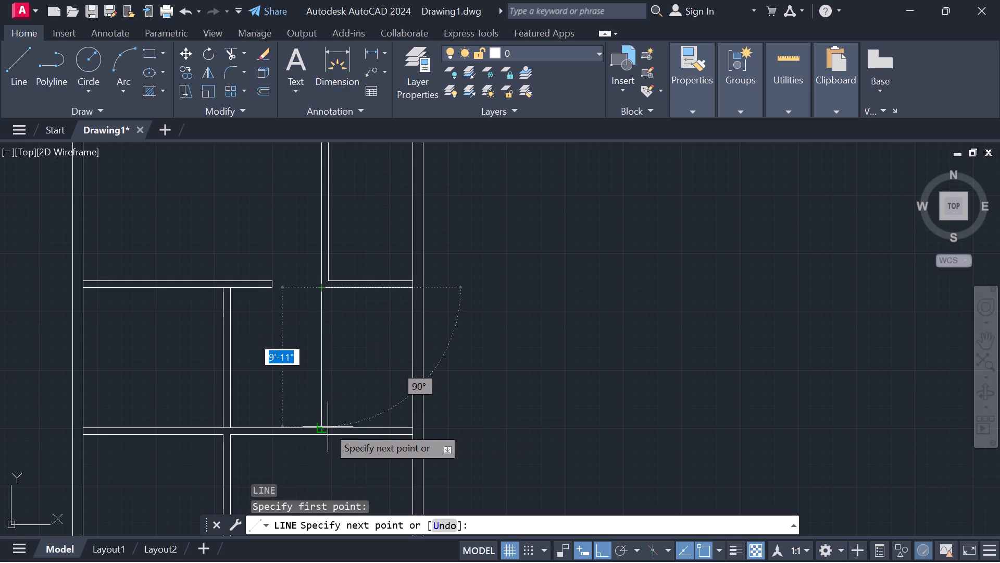
scroll(328, 427, up, 3)
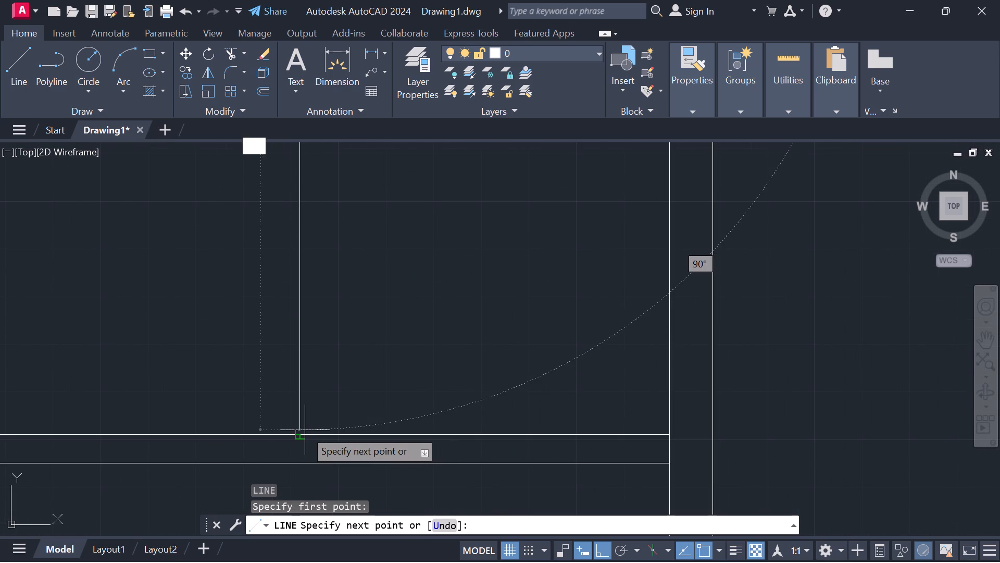
click(303, 431)
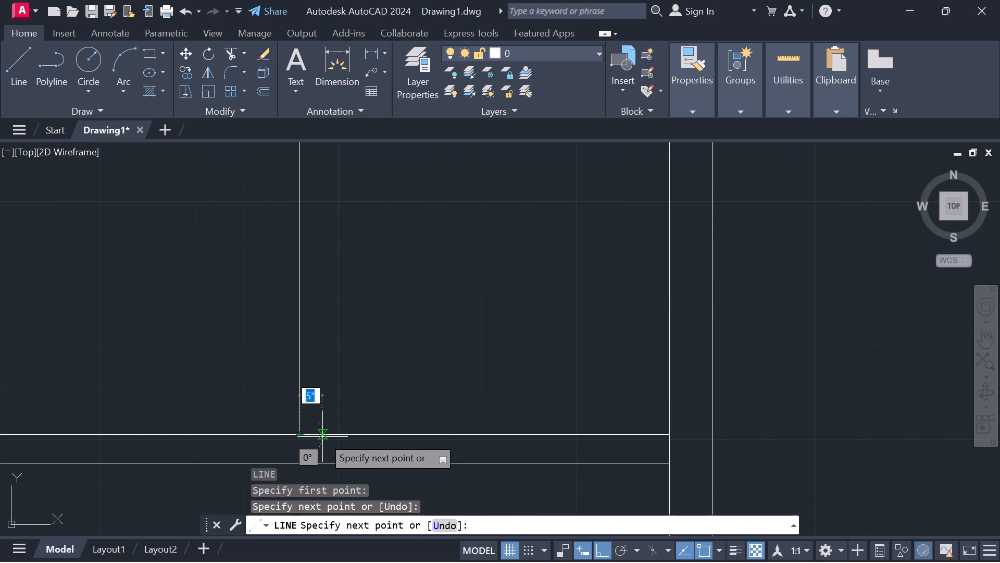
Continue the line about 6" east along the partition, then north to the northeast room's outer south wall line, forming a wall.
scroll(320, 347, down, 3)
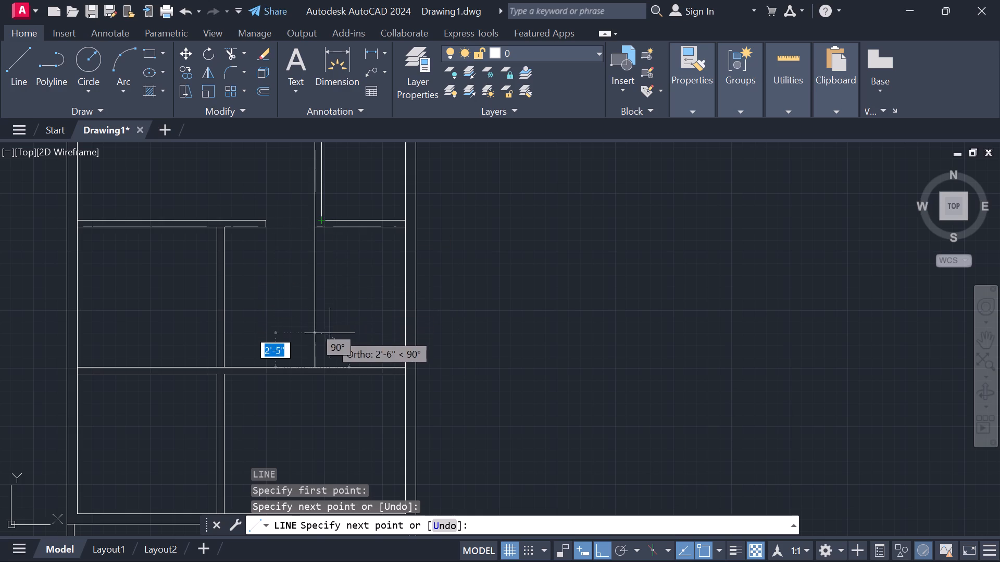
scroll(321, 346, up, 3)
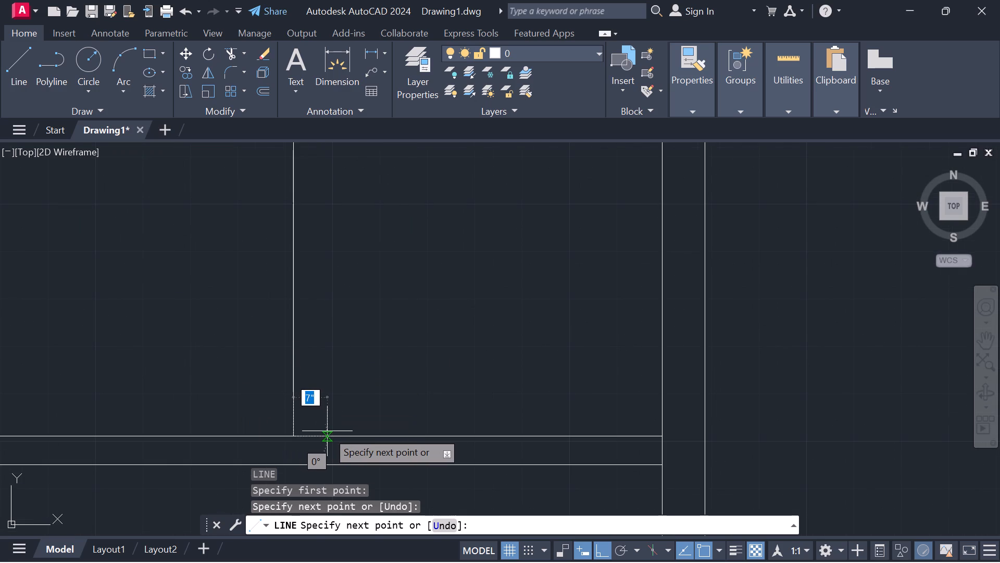
scroll(337, 279, down, 4)
scroll(337, 279, up, 1)
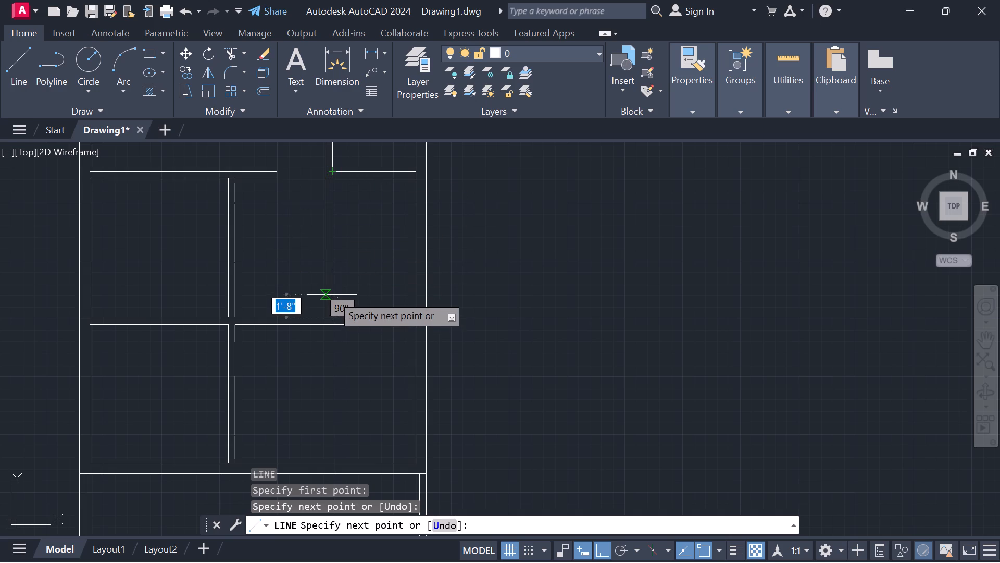
click(335, 310)
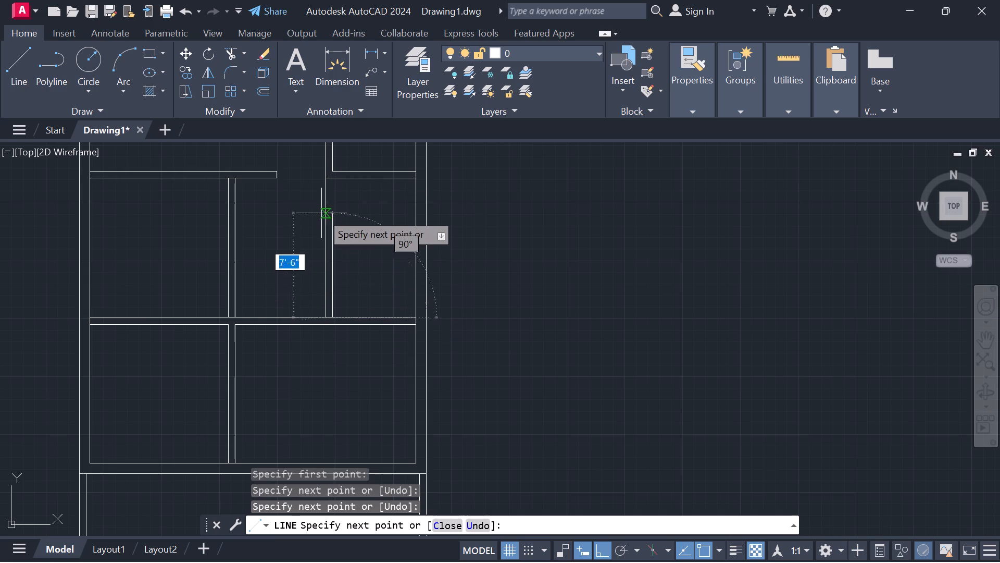
scroll(323, 189, up, 3)
middle_drag(345, 169, 343, 260)
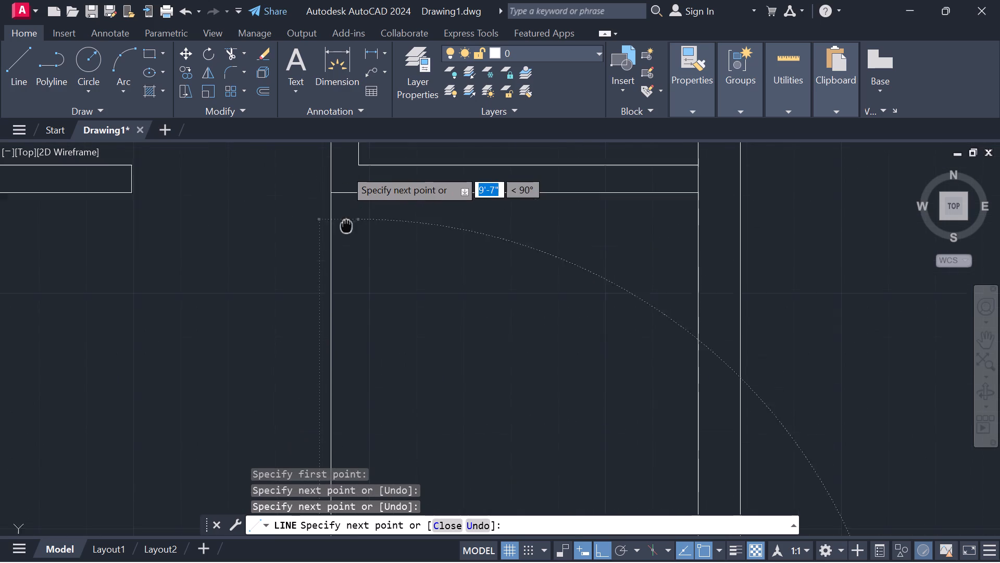
middle_drag(343, 260, 335, 303)
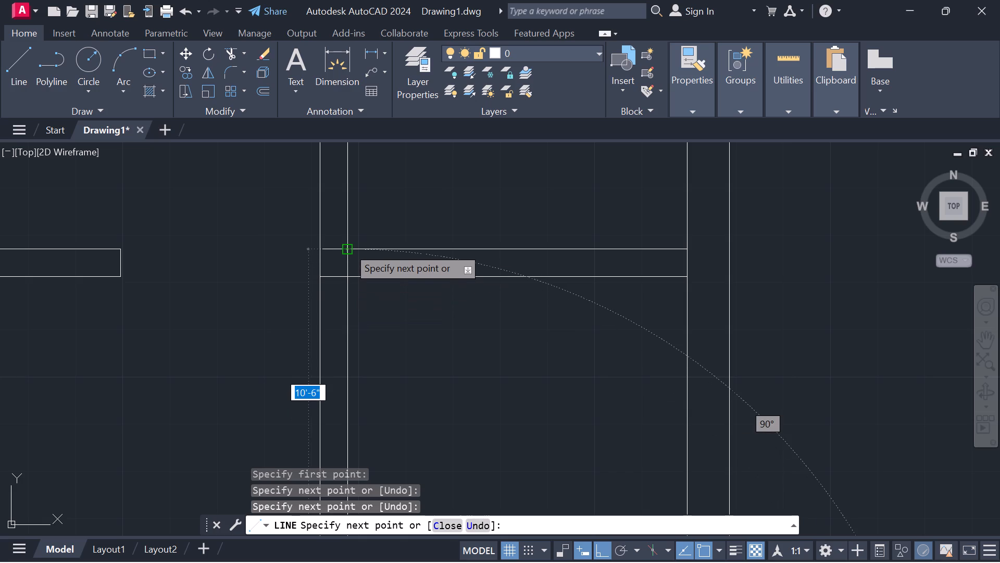
click(347, 275)
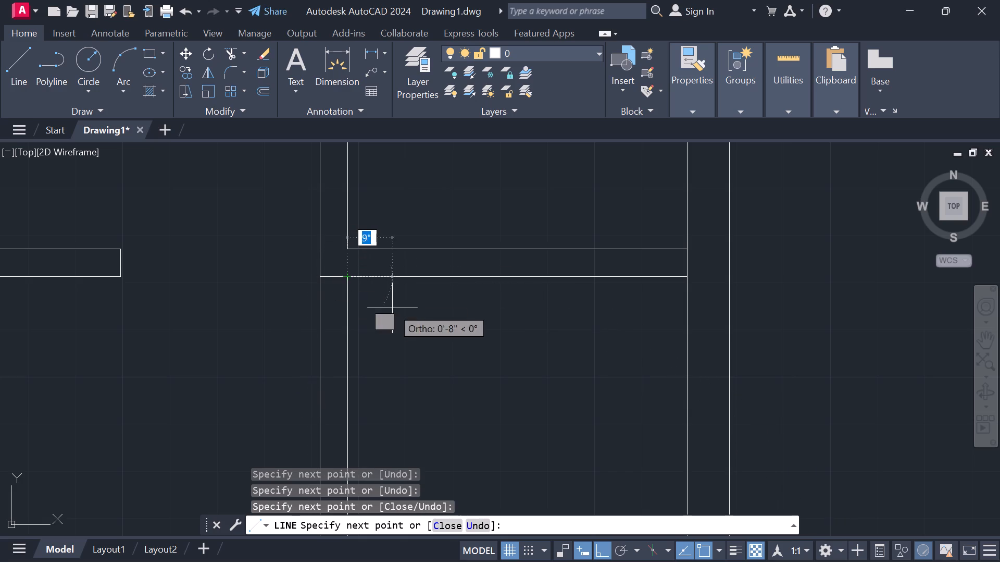
key(Escape)
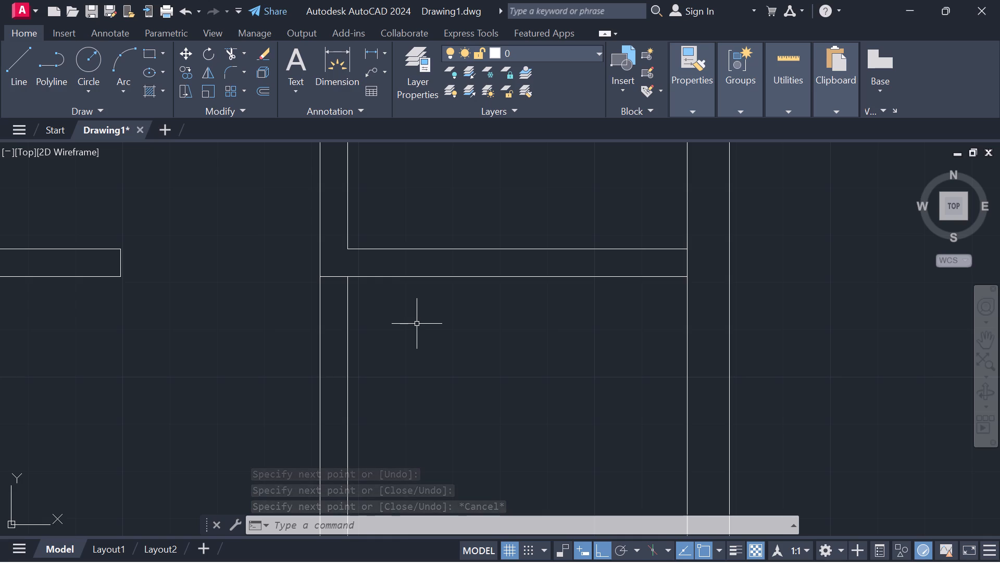
Draw a line about 3' south from the north wall along the northeast room's west wall's outer face, then about 6" east across it.
scroll(409, 325, down, 3)
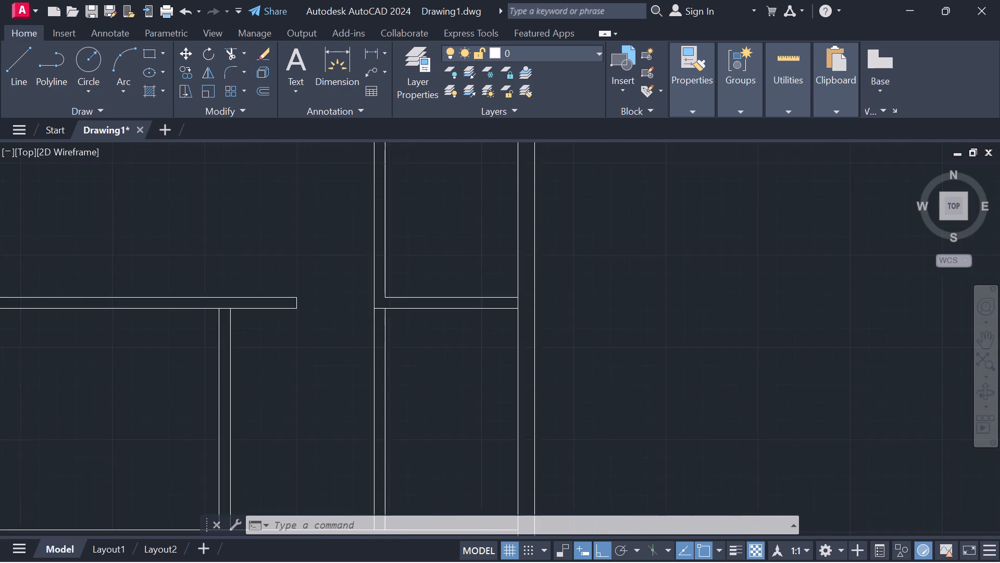
middle_drag(401, 357, 449, 413)
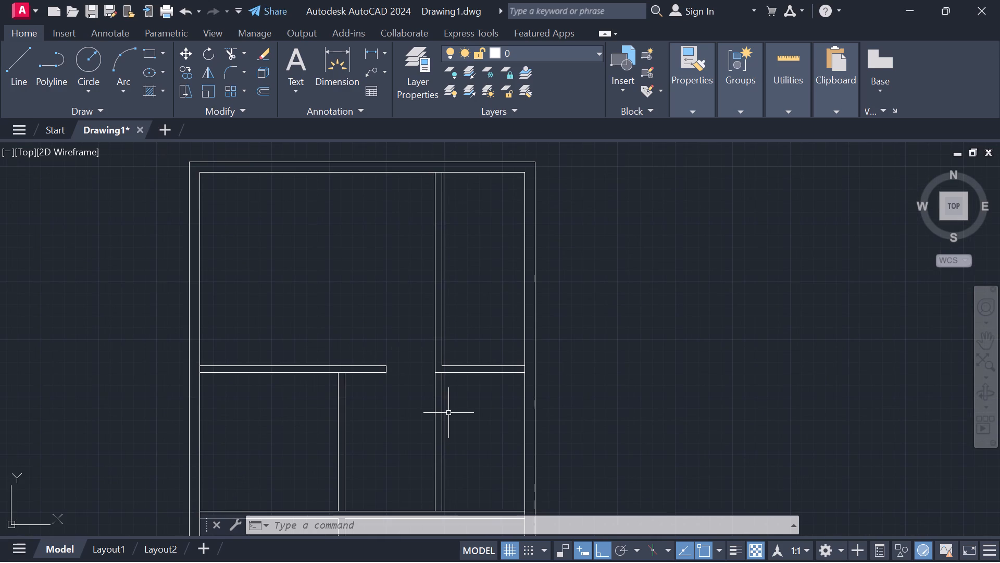
scroll(393, 359, down, 1)
middle_drag(393, 326, 393, 325)
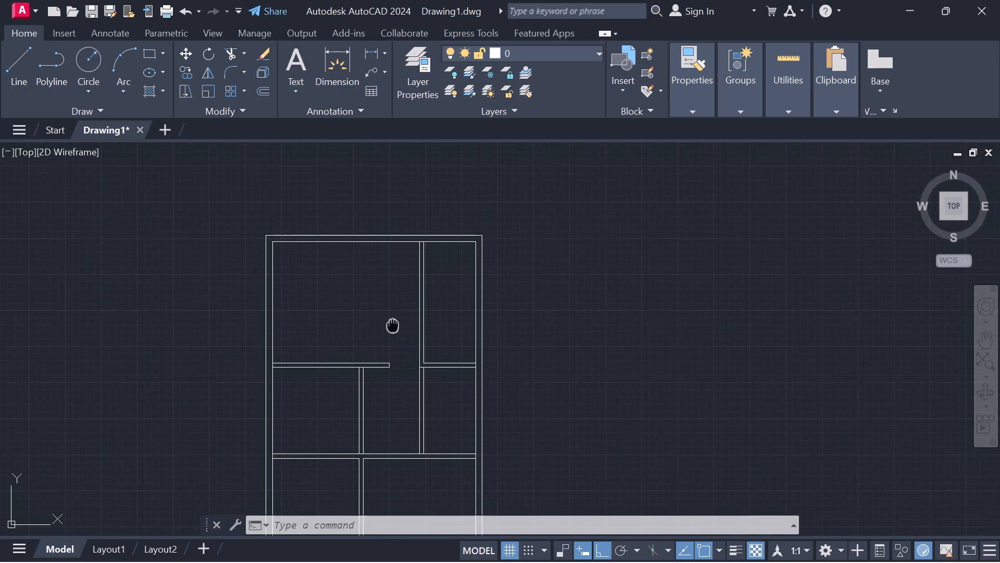
middle_drag(393, 325, 385, 412)
key(l)
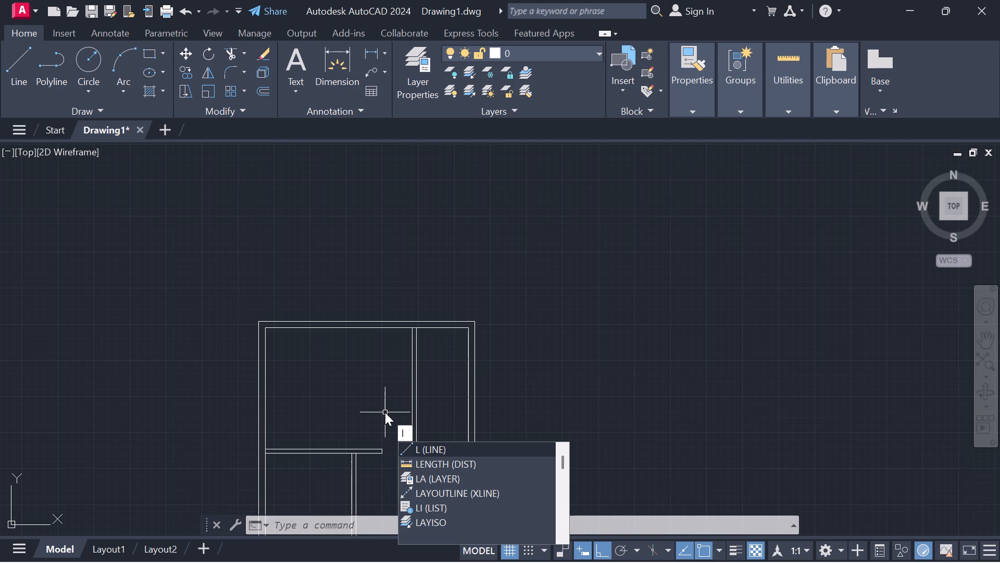
key(space)
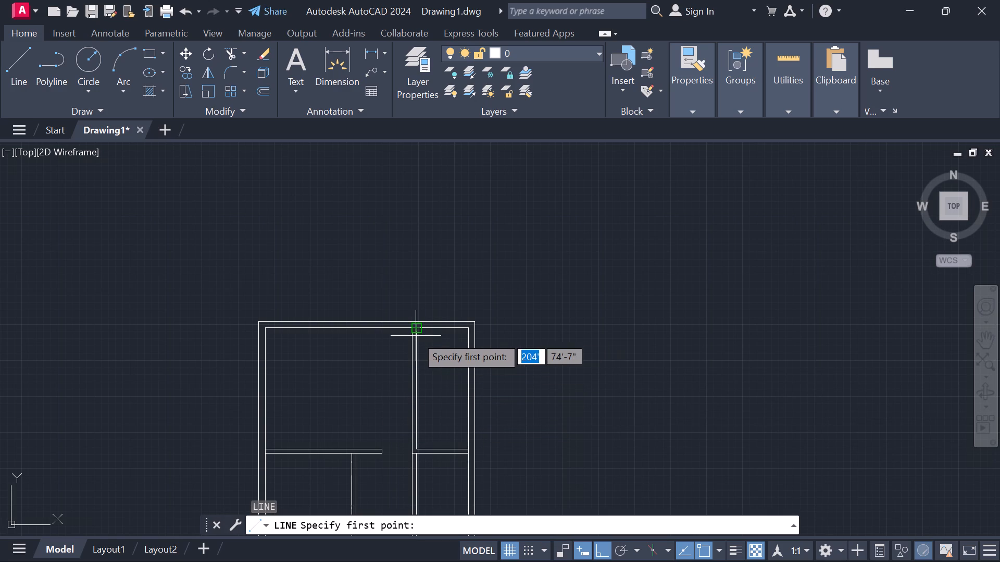
scroll(416, 336, up, 4)
click(391, 283)
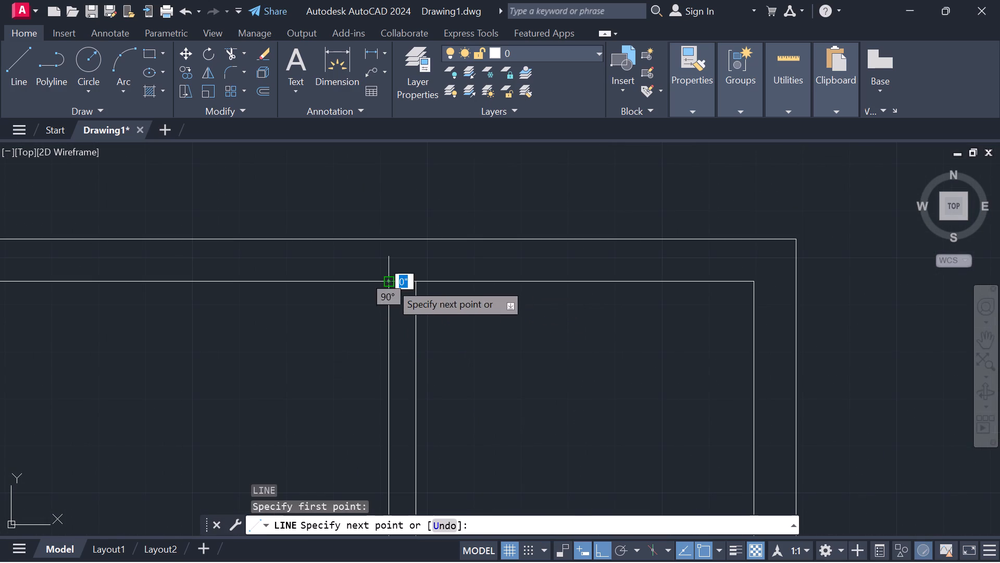
scroll(394, 385, down, 1)
middle_drag(394, 389, 394, 390)
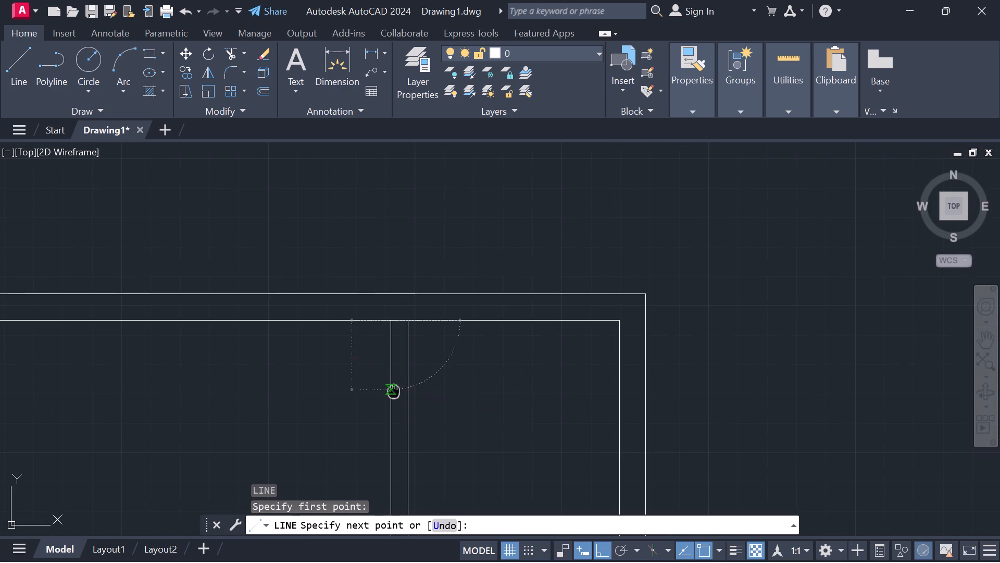
middle_drag(394, 390, 388, 342)
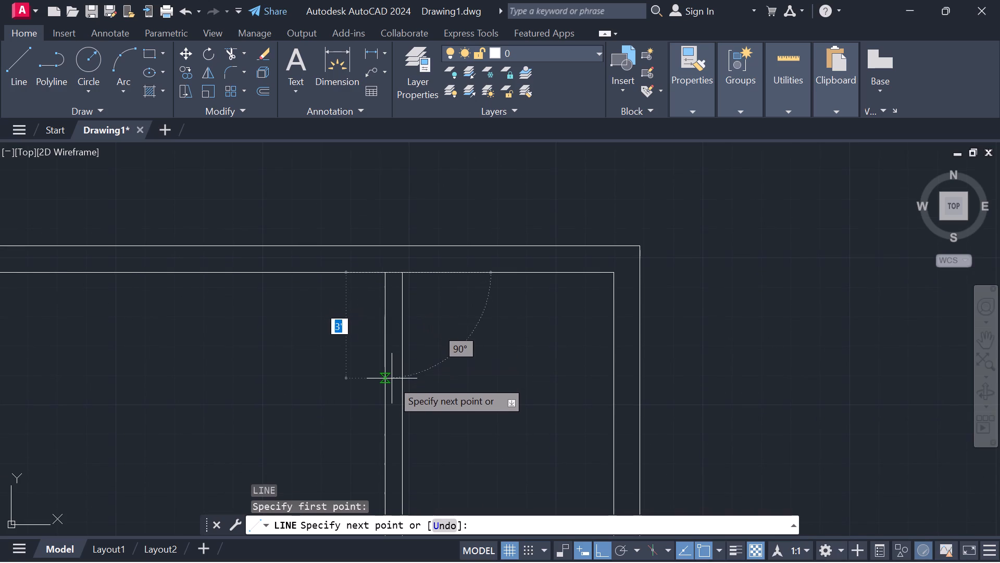
middle_drag(392, 385, 394, 342)
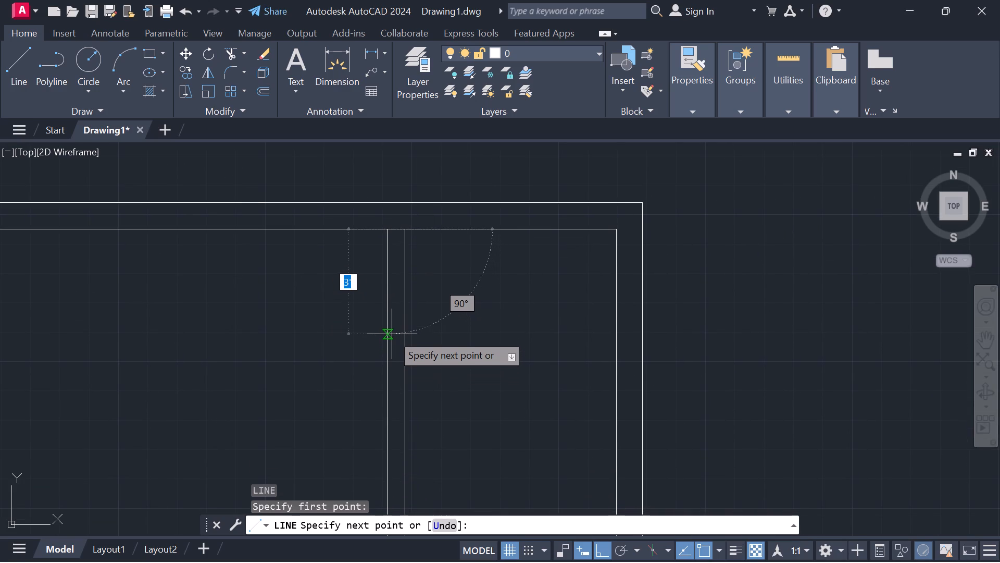
click(392, 334)
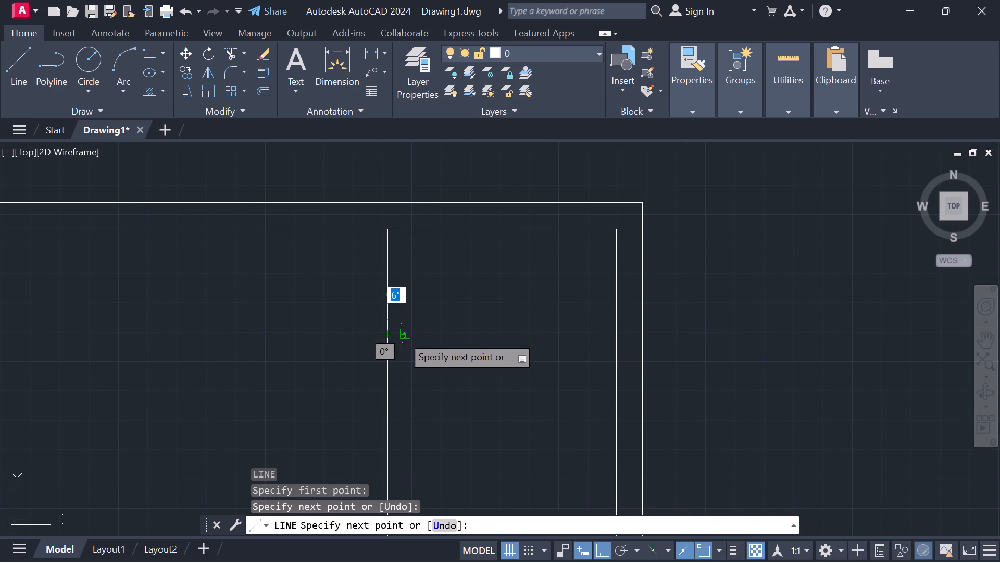
click(402, 336)
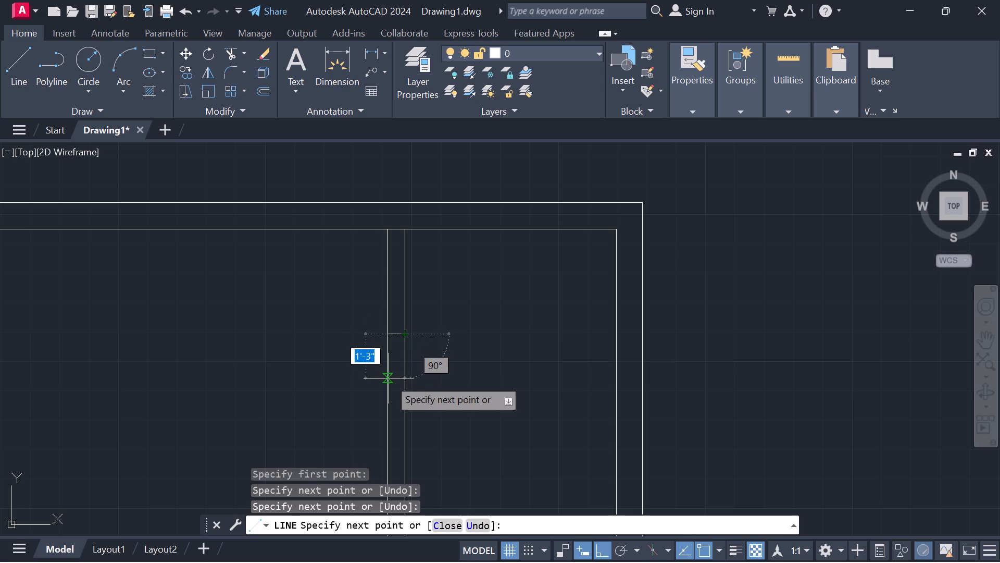
key(Escape)
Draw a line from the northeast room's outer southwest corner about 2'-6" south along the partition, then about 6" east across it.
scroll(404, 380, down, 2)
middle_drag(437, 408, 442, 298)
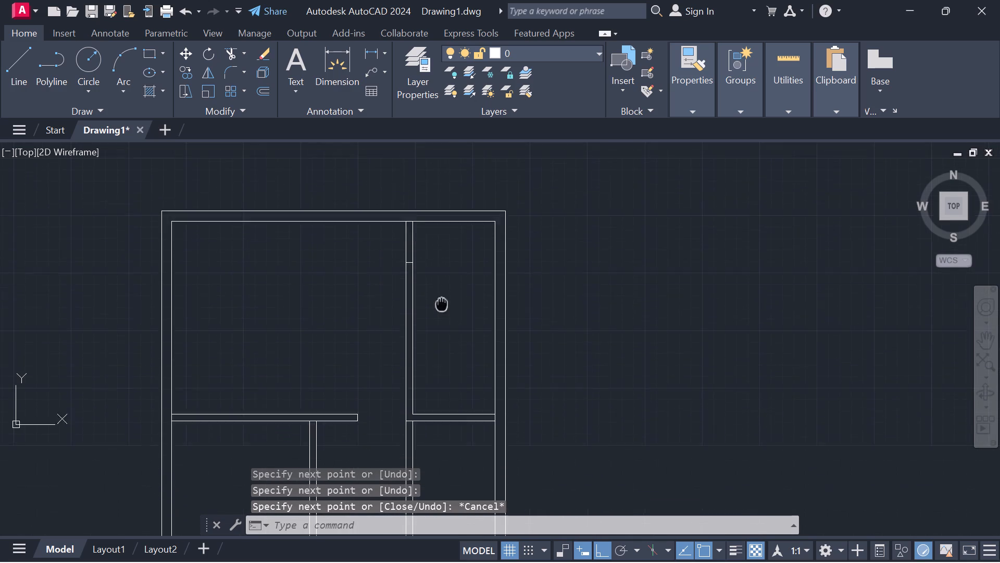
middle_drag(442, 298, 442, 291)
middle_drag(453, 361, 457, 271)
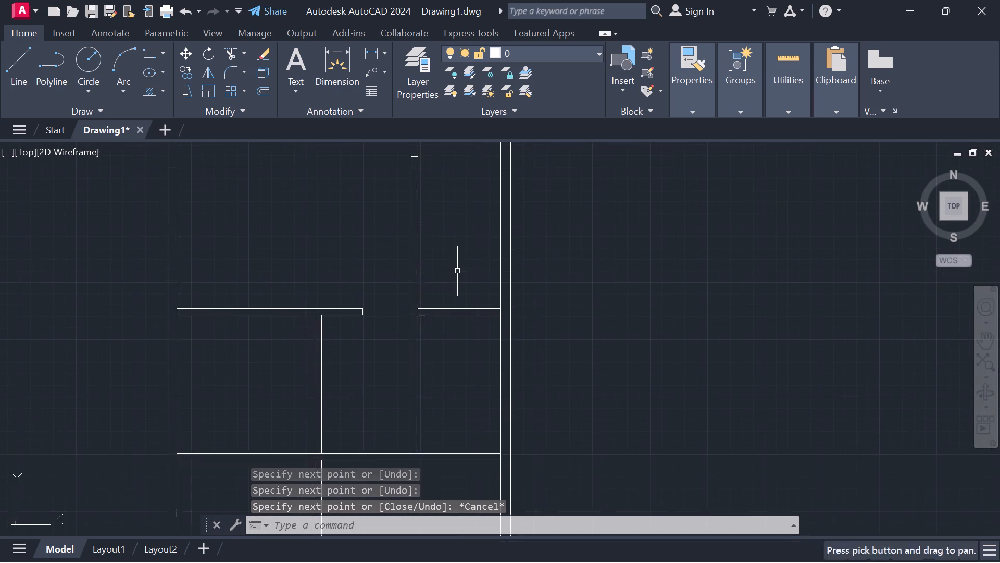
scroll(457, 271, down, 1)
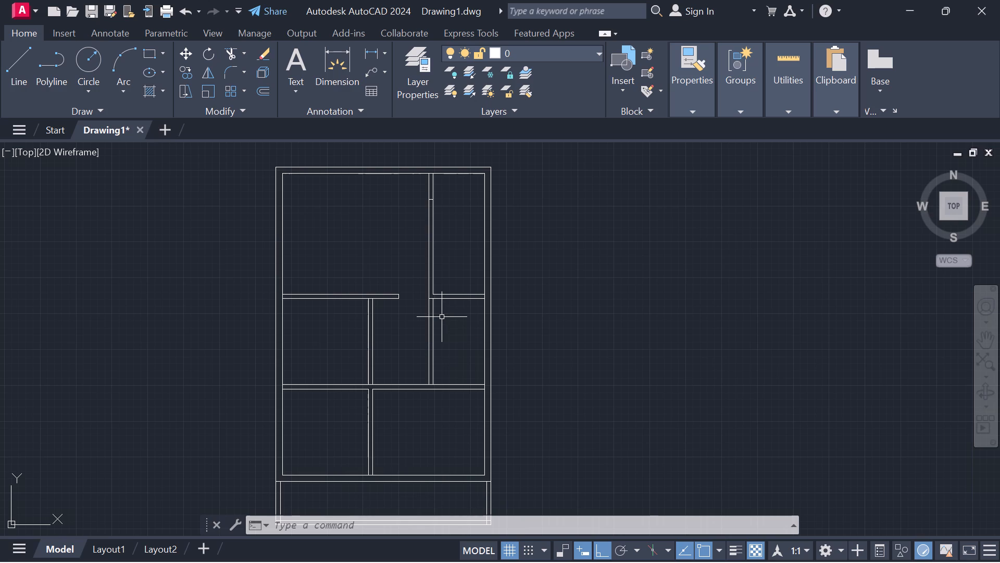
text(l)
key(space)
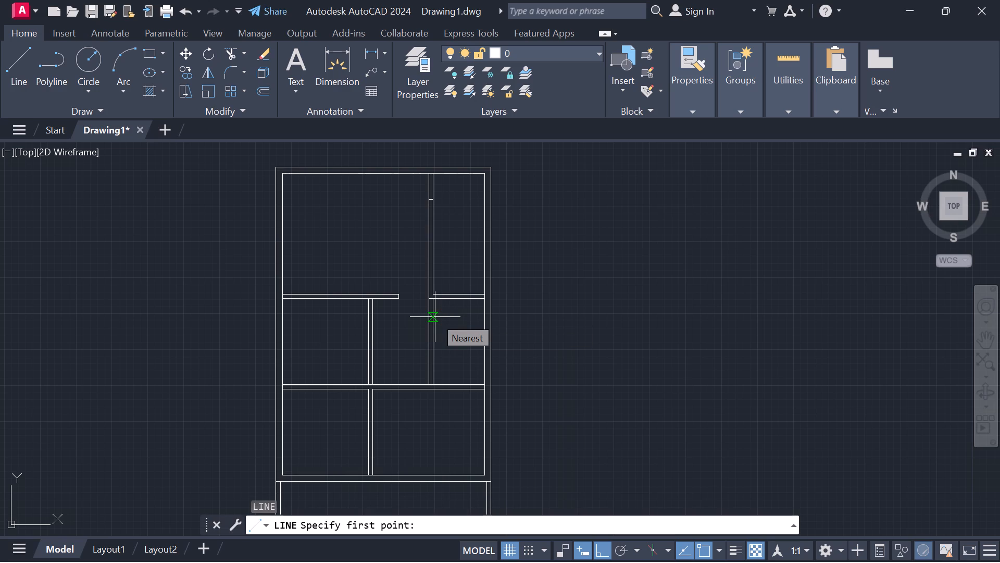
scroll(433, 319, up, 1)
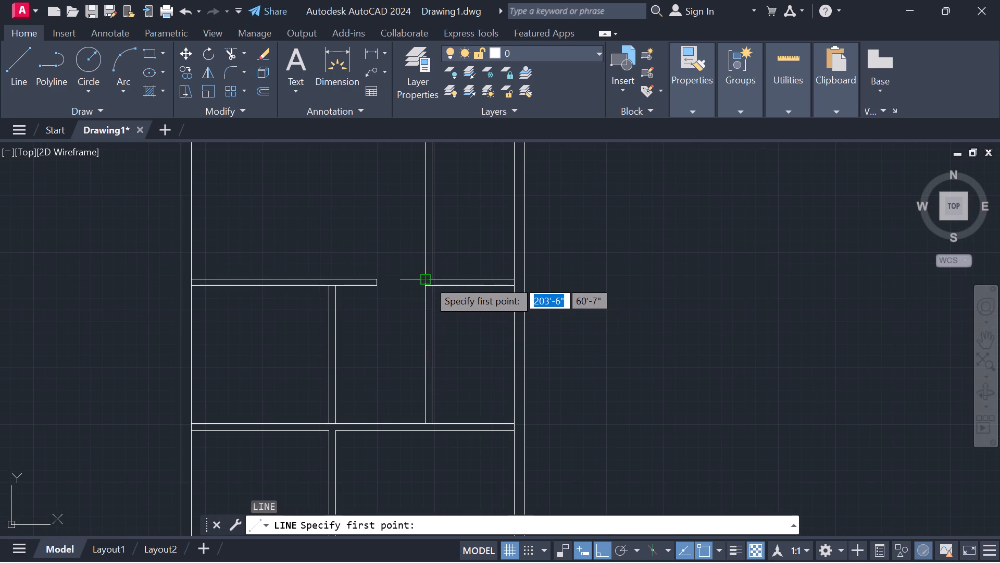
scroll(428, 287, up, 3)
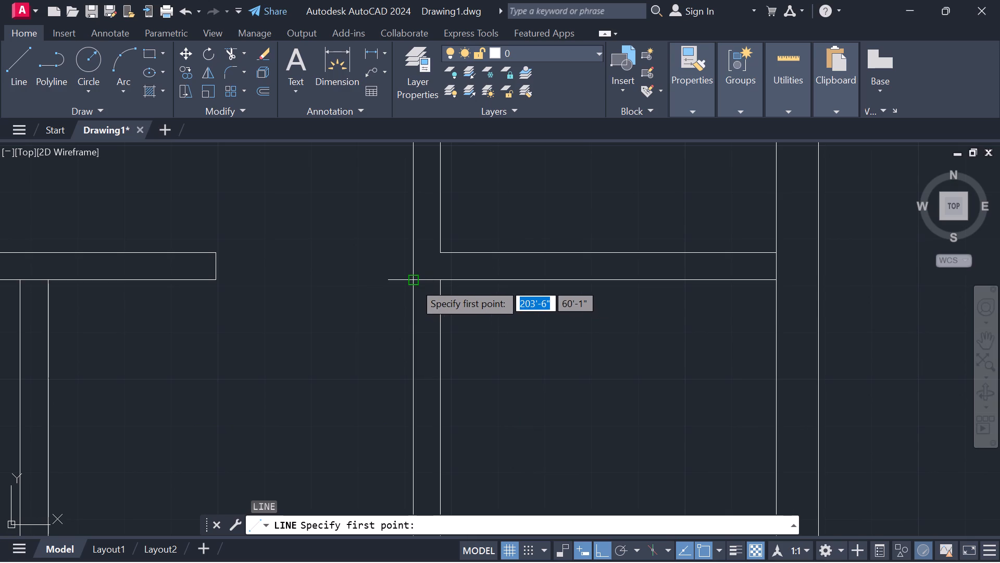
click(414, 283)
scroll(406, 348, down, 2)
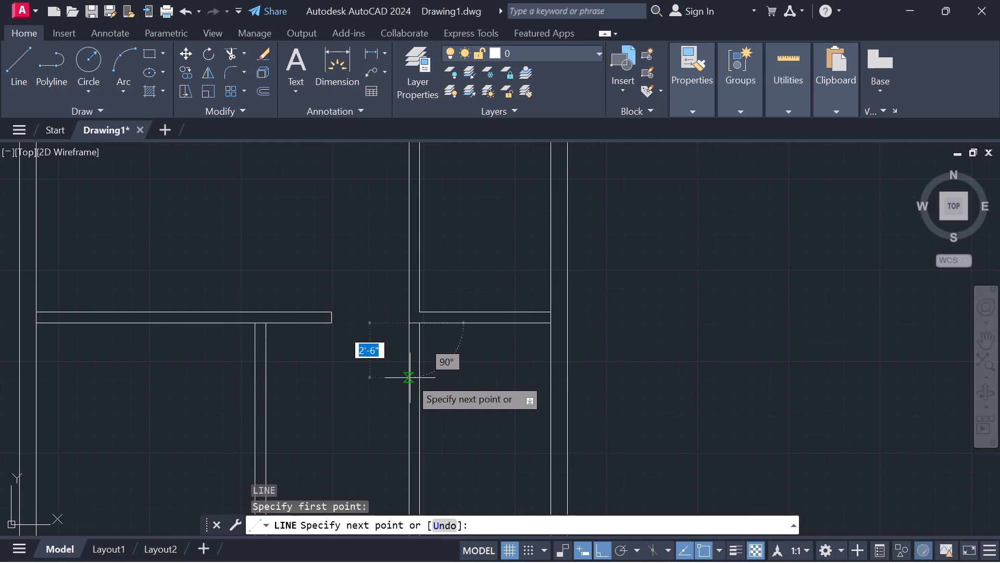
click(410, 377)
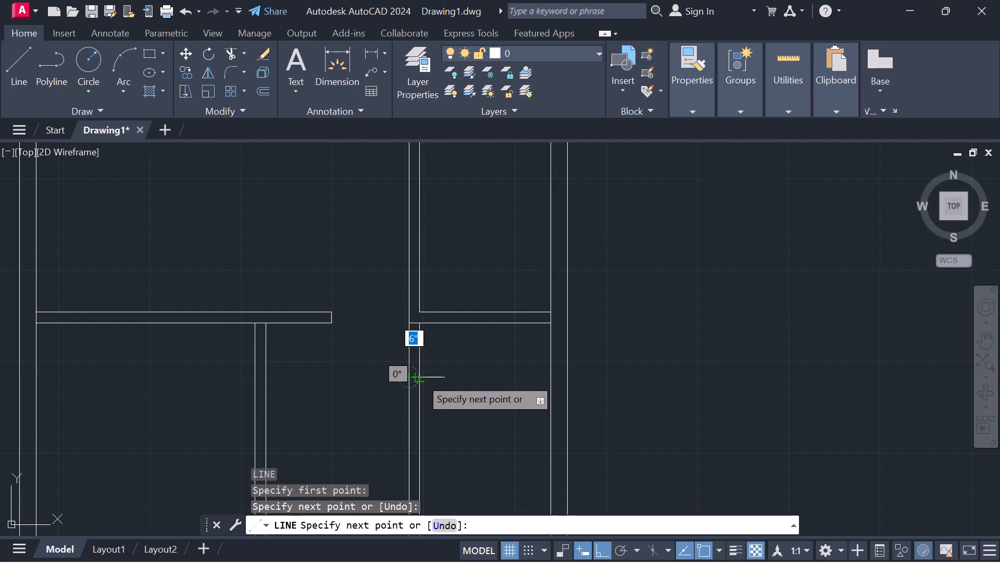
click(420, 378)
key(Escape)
Trim both lines of the northeast room's west wall between the north wall and the short end line to form an opening.
scroll(403, 393, down, 2)
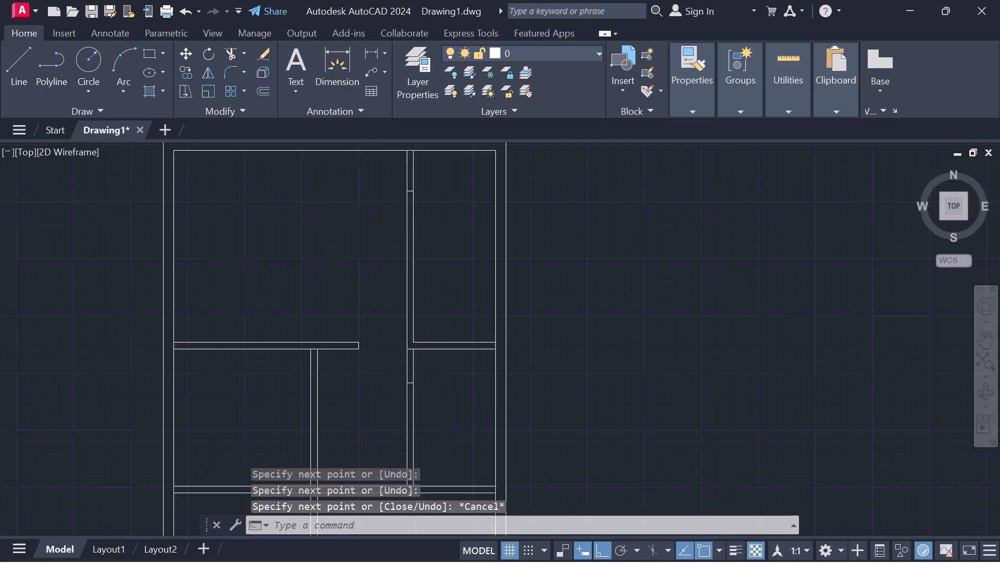
click(226, 54)
drag(394, 255, 421, 257)
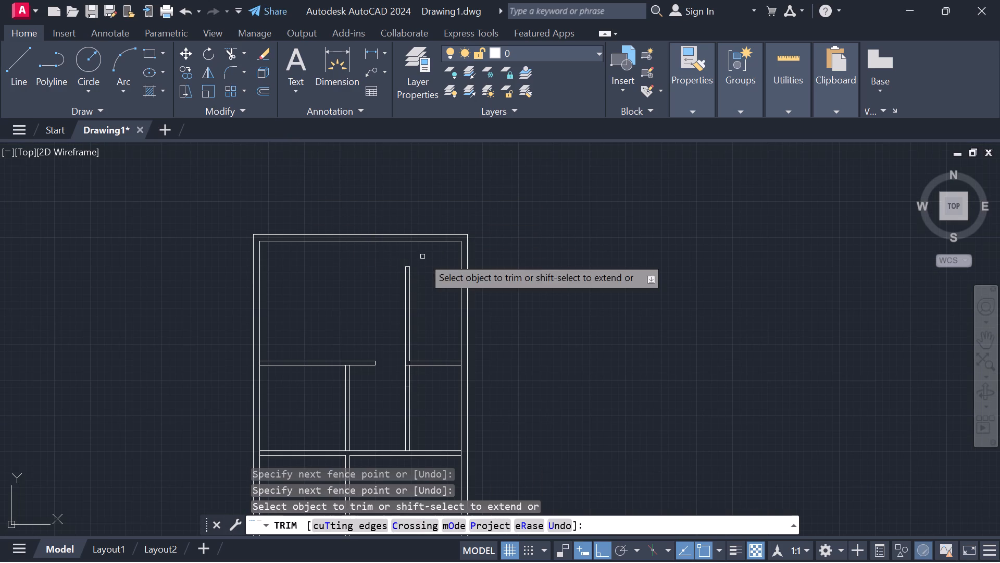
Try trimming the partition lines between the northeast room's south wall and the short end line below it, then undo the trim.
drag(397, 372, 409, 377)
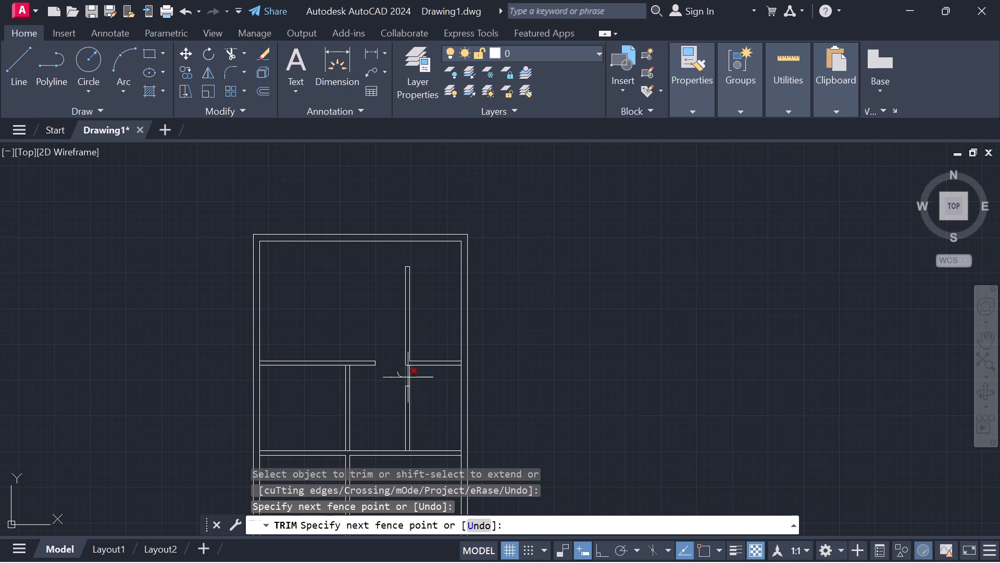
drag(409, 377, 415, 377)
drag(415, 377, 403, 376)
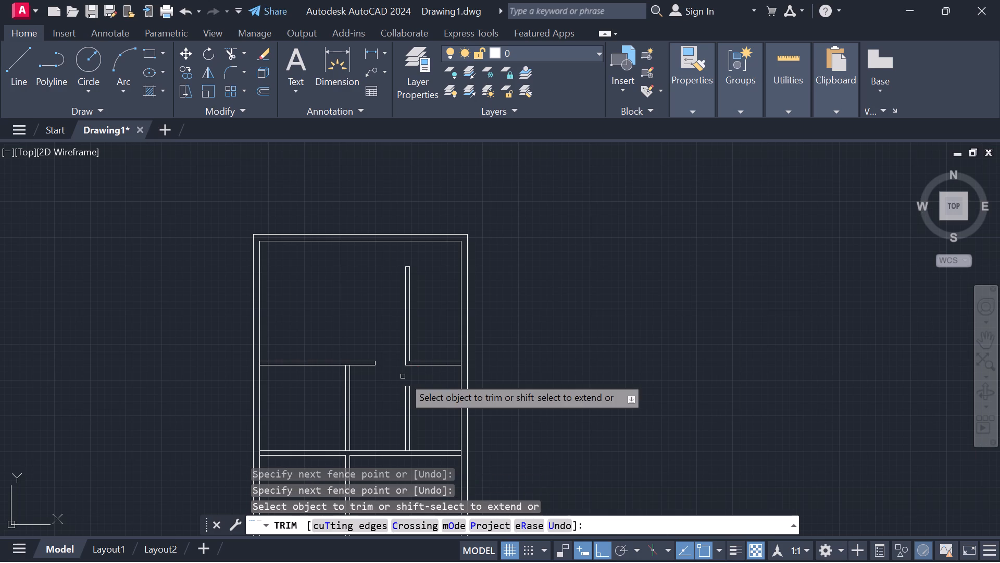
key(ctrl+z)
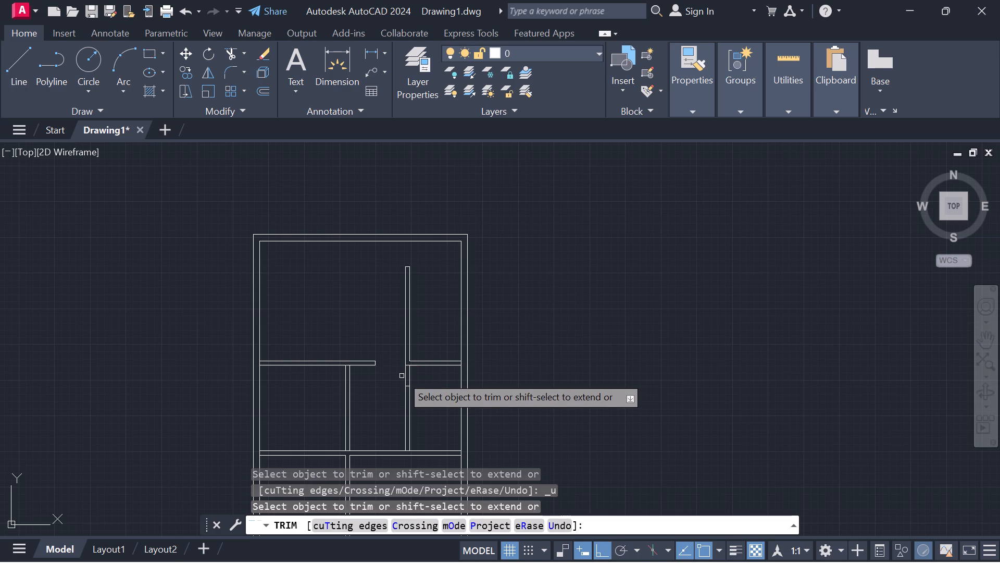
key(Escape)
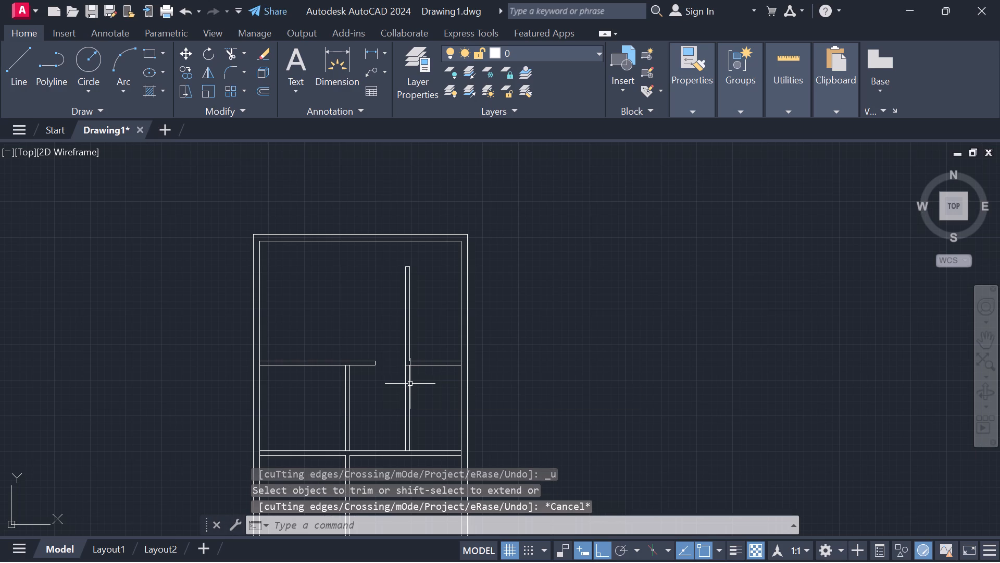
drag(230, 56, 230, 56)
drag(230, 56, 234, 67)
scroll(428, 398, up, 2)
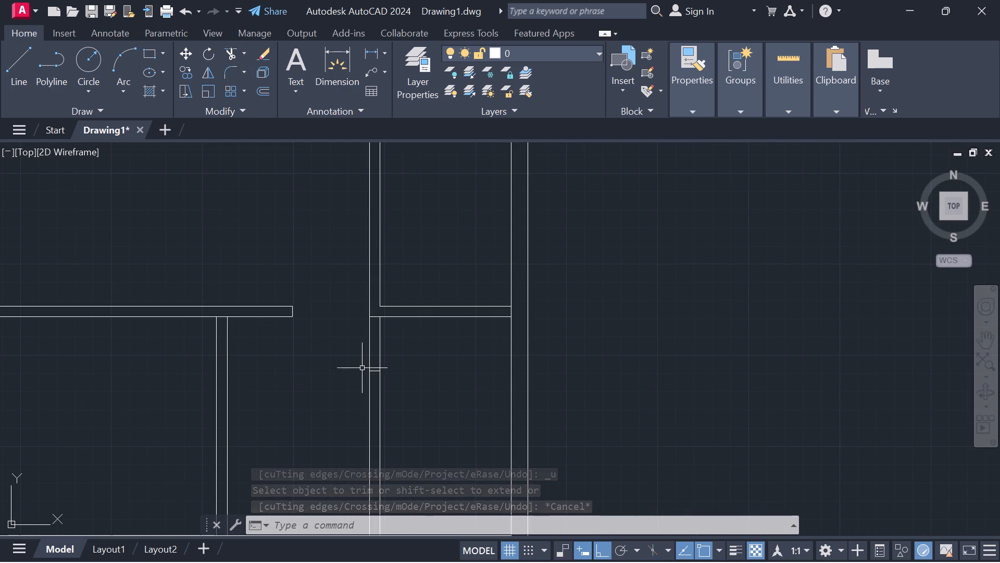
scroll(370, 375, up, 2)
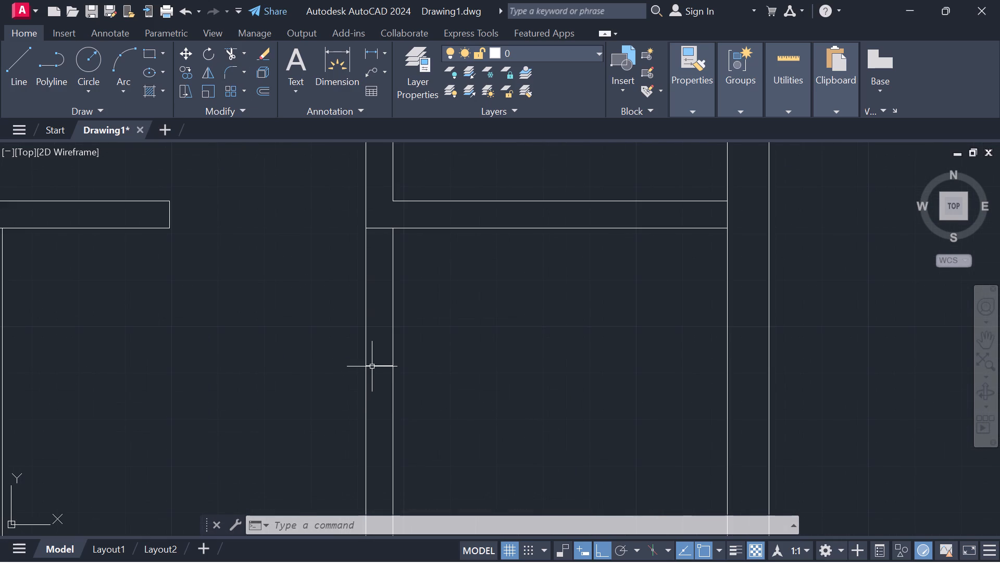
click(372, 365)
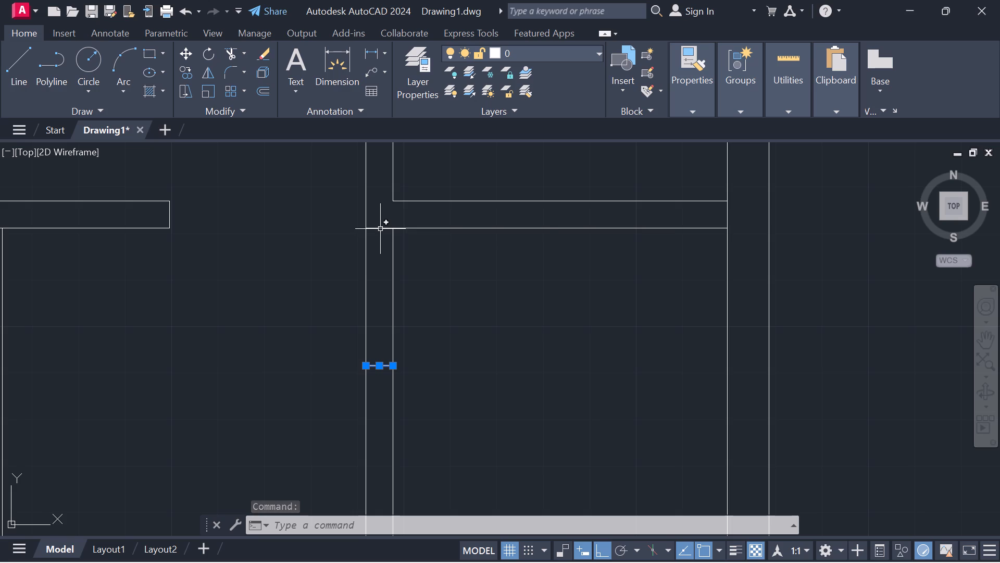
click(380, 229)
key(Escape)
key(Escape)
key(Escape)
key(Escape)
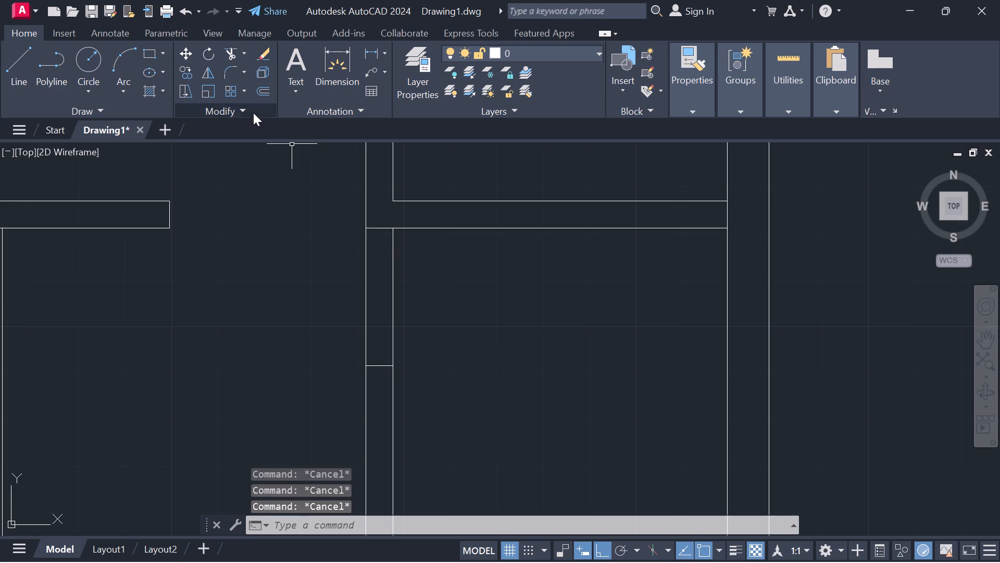
Trim away the south wall stub crossing the partition at the northeast room's southwest corner and the short end line below it.
click(228, 48)
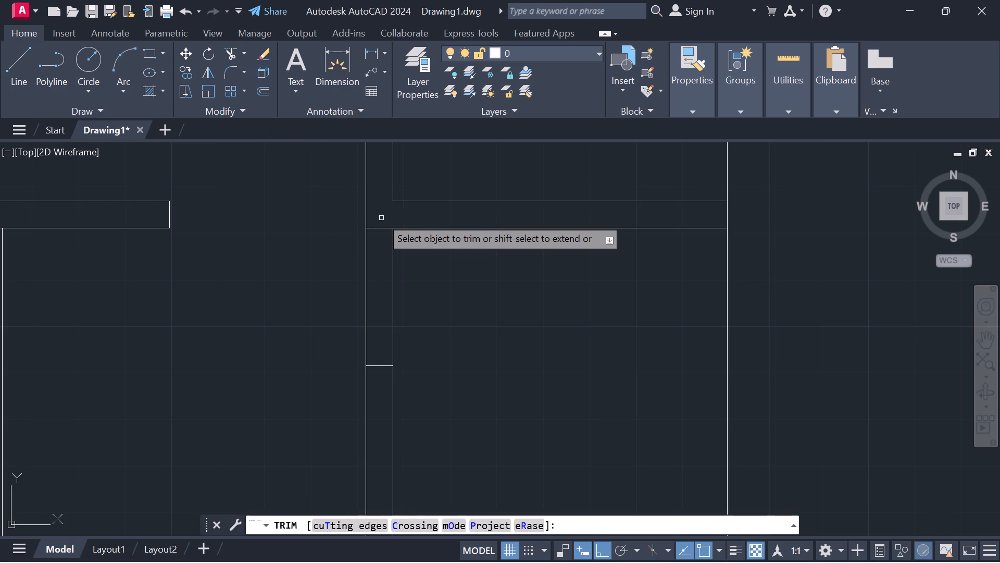
drag(381, 217, 382, 298)
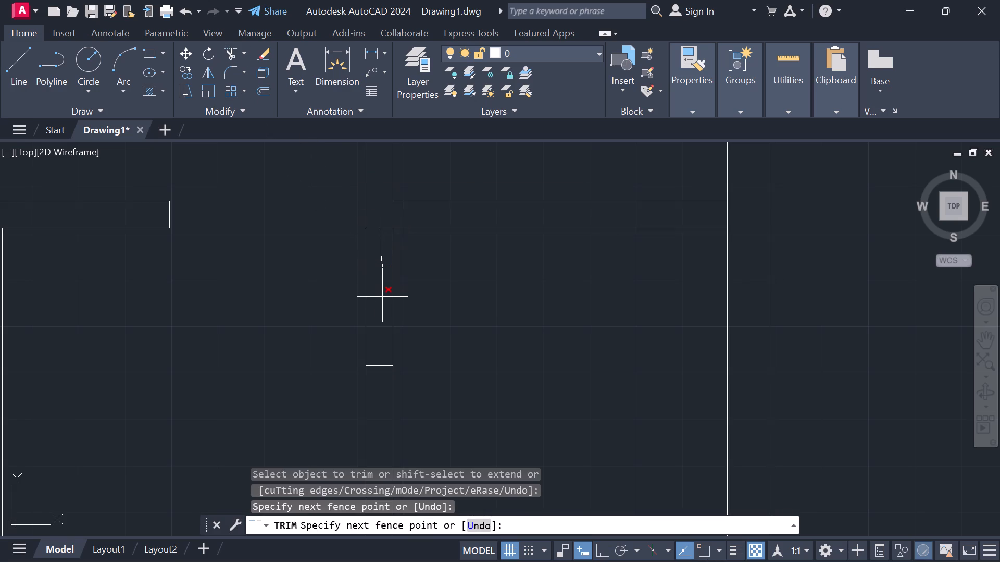
drag(382, 298, 380, 386)
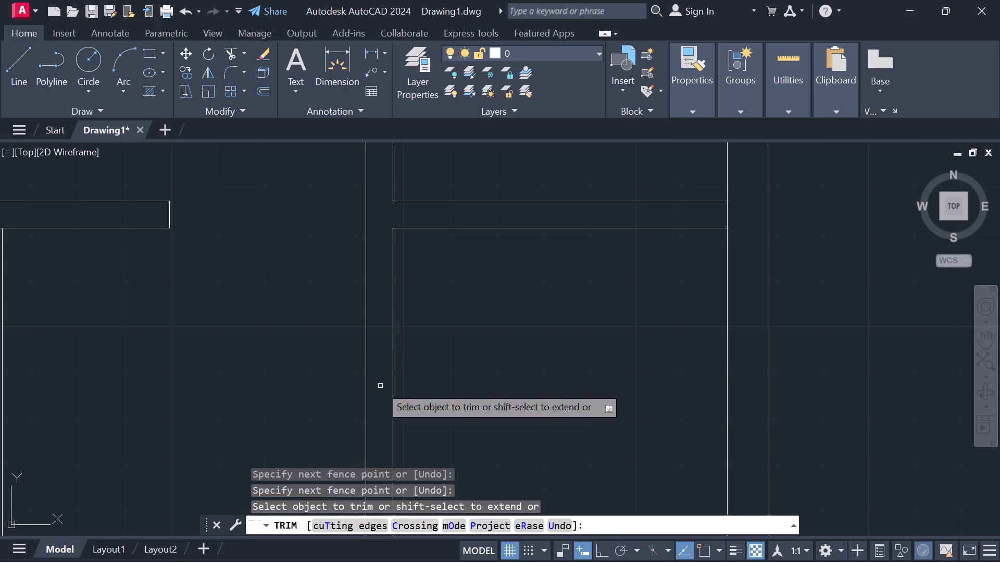
scroll(380, 386, down, 1)
key(Escape)
scroll(397, 393, down, 2)
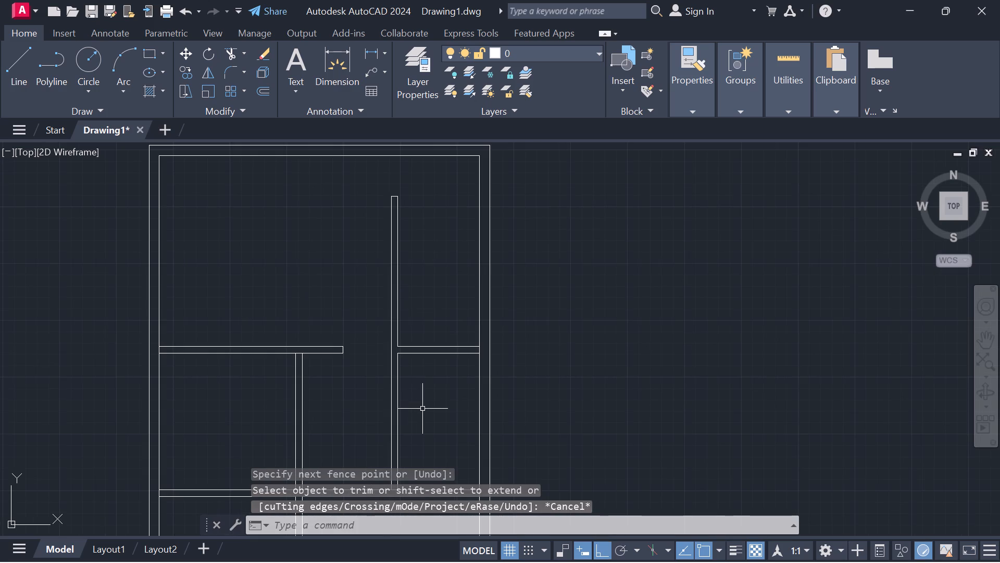
Draw a line from the central-east partition's southwest corner about 2'-6" north along the partition, then about 6" east across it.
middle_drag(423, 410, 423, 334)
text(l)
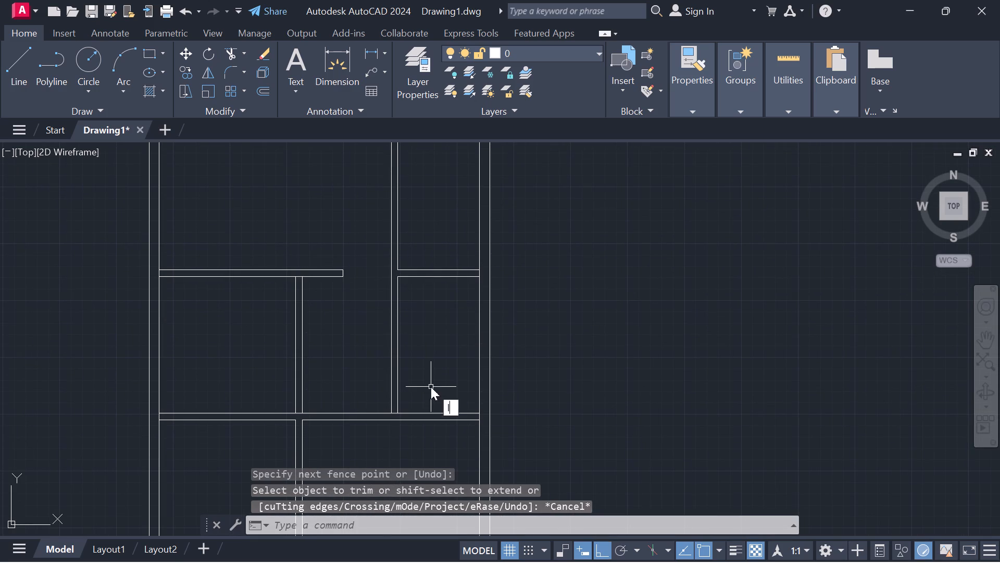
key(space)
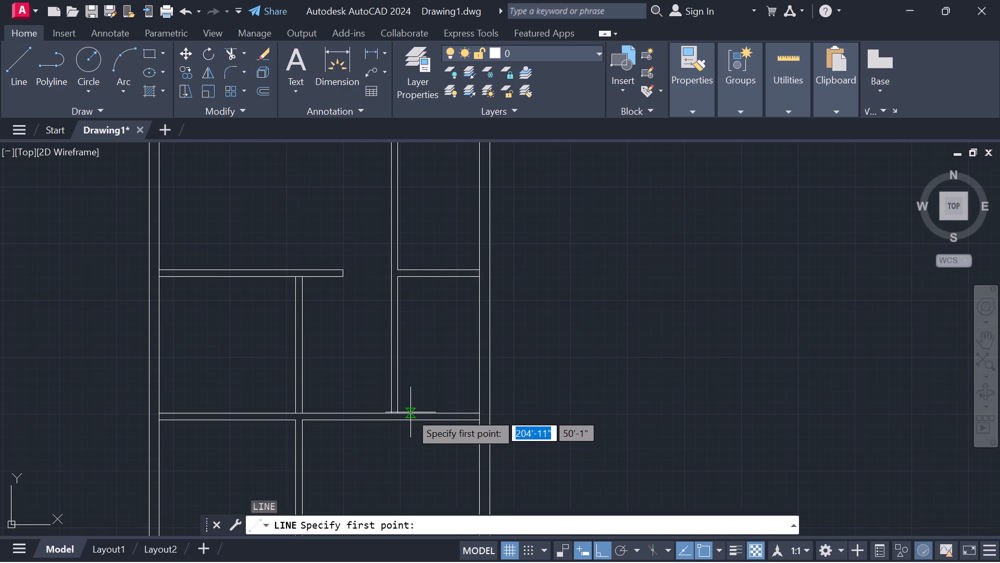
scroll(384, 409, up, 3)
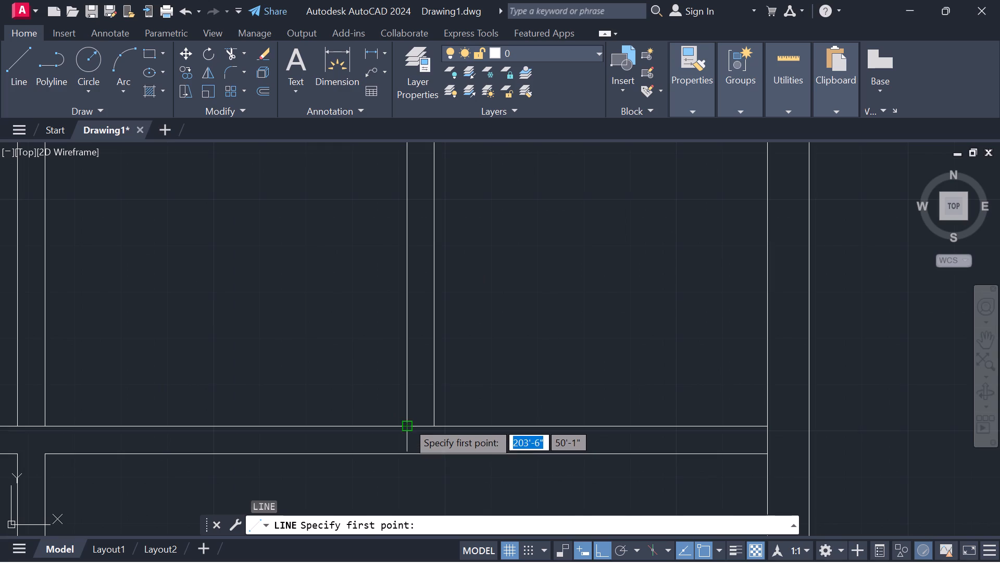
click(407, 422)
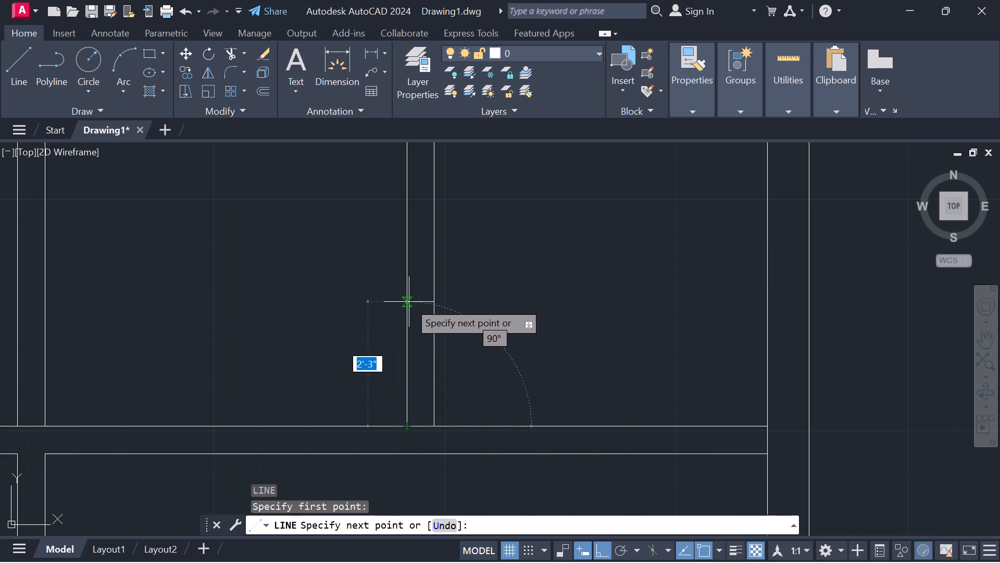
click(409, 287)
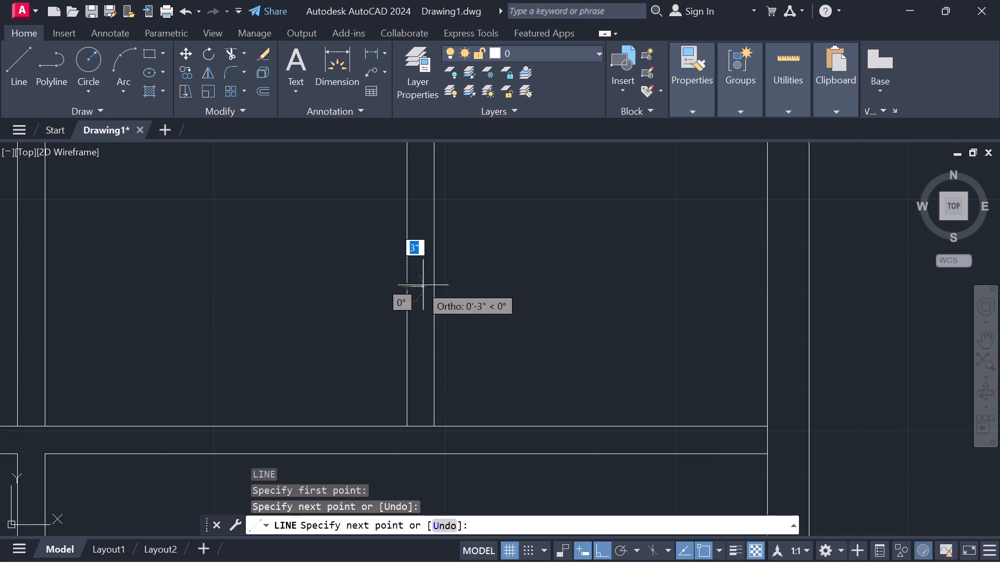
click(430, 285)
key(Escape)
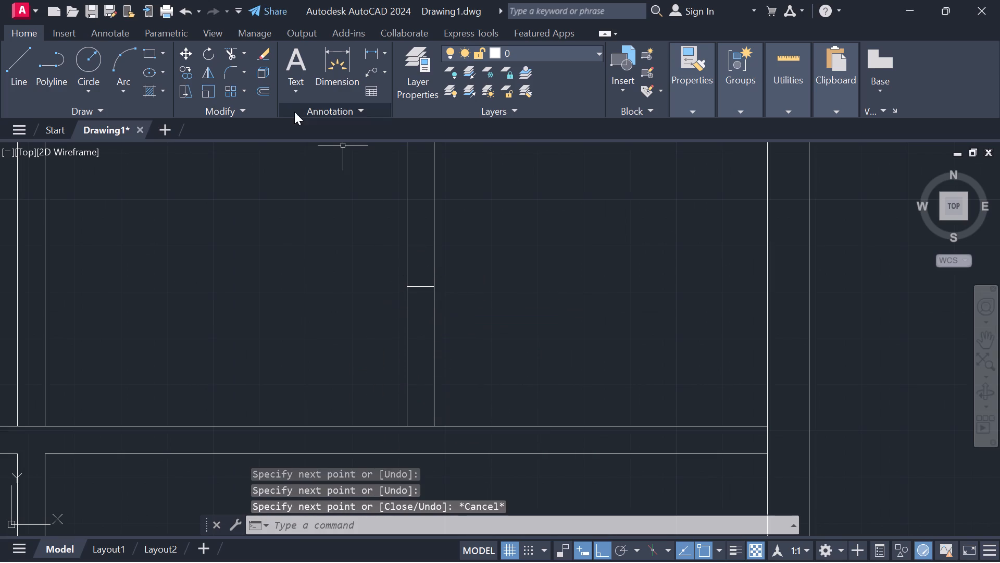
Trim both lines of that partition between the short end line and the east-west wall below to form an opening.
click(235, 56)
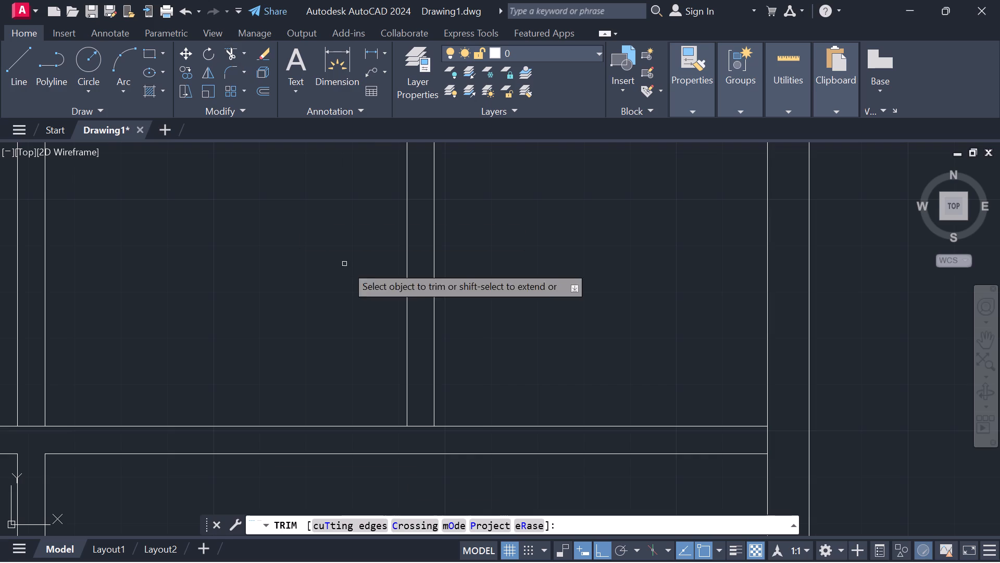
drag(357, 337, 519, 346)
scroll(520, 345, down, 2)
key(Escape)
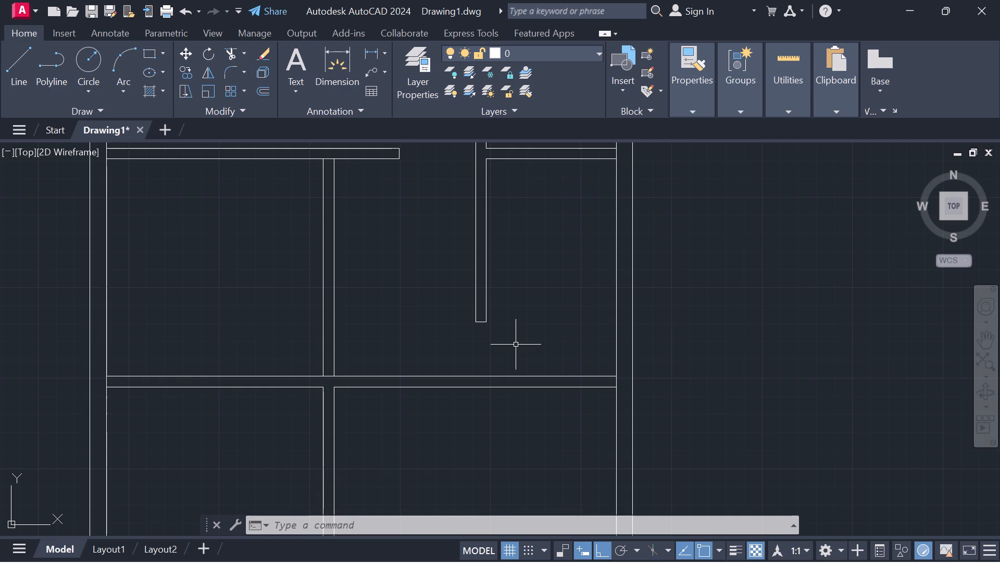
Draw a line from the southeast room's inner southeast corner south across the 9" wall, then west along the wall's outer line.
scroll(514, 348, down, 1)
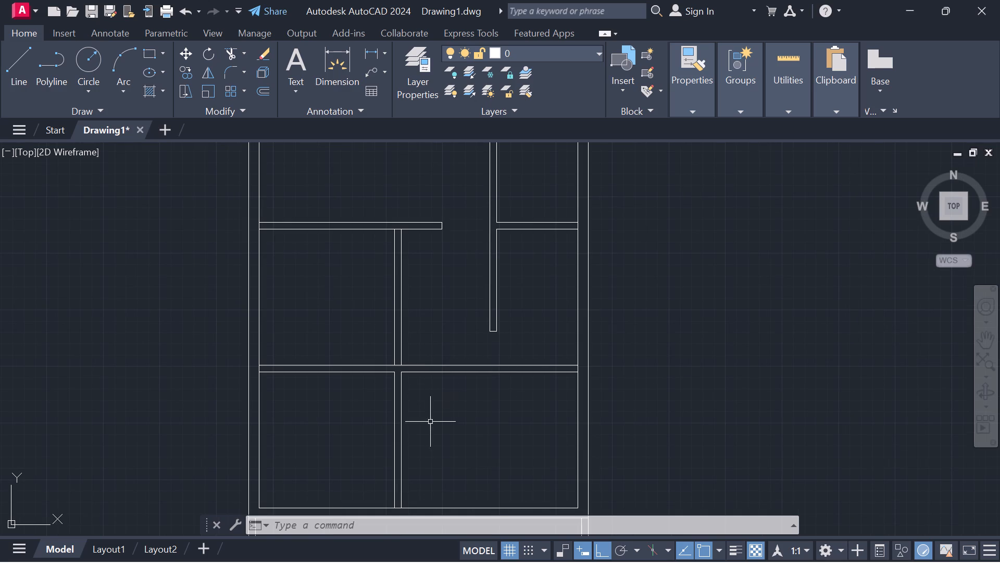
middle_drag(416, 460, 432, 401)
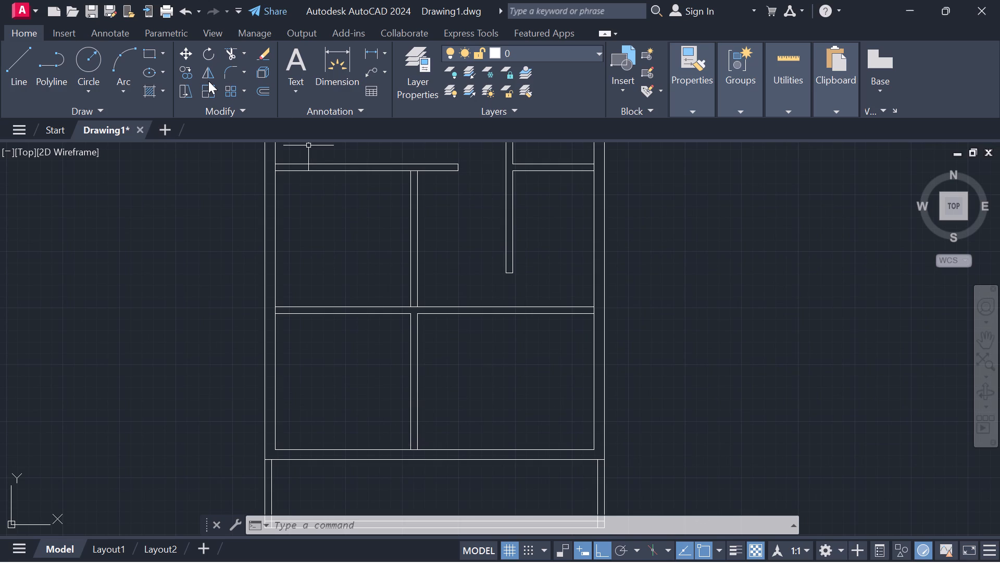
scroll(430, 306, down, 1)
middle_drag(429, 306, 419, 272)
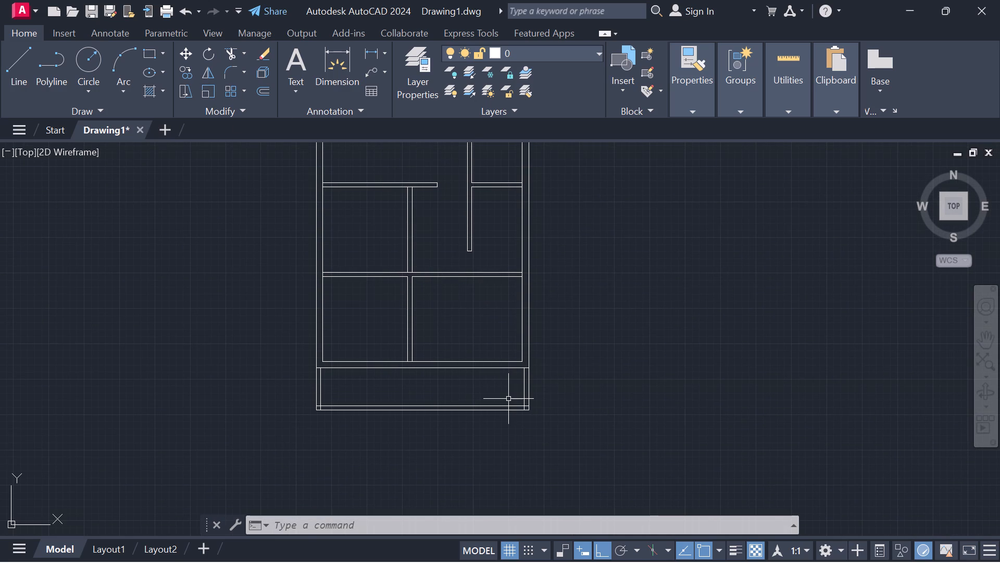
text(l)
key(space)
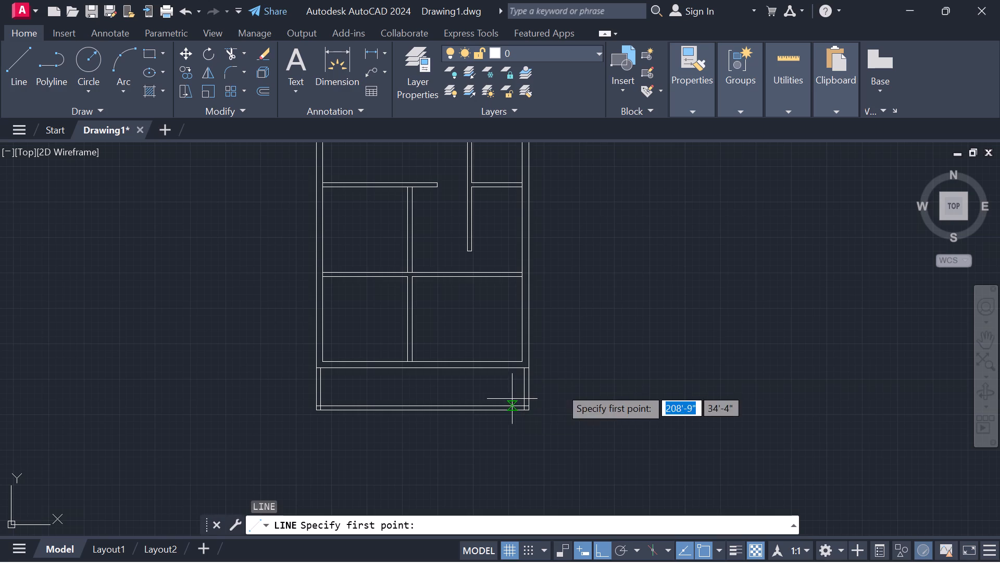
scroll(492, 378, up, 3)
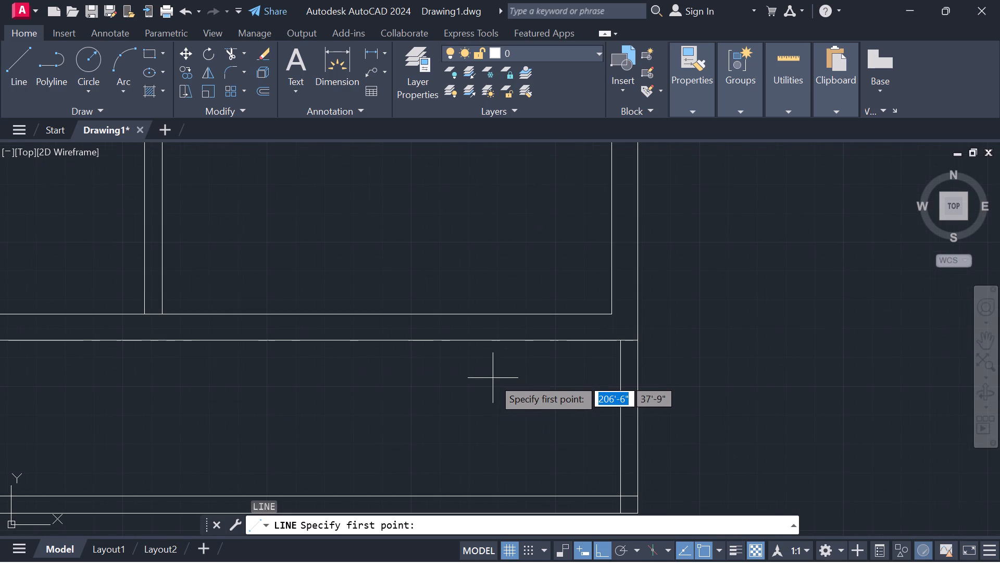
click(611, 312)
click(612, 341)
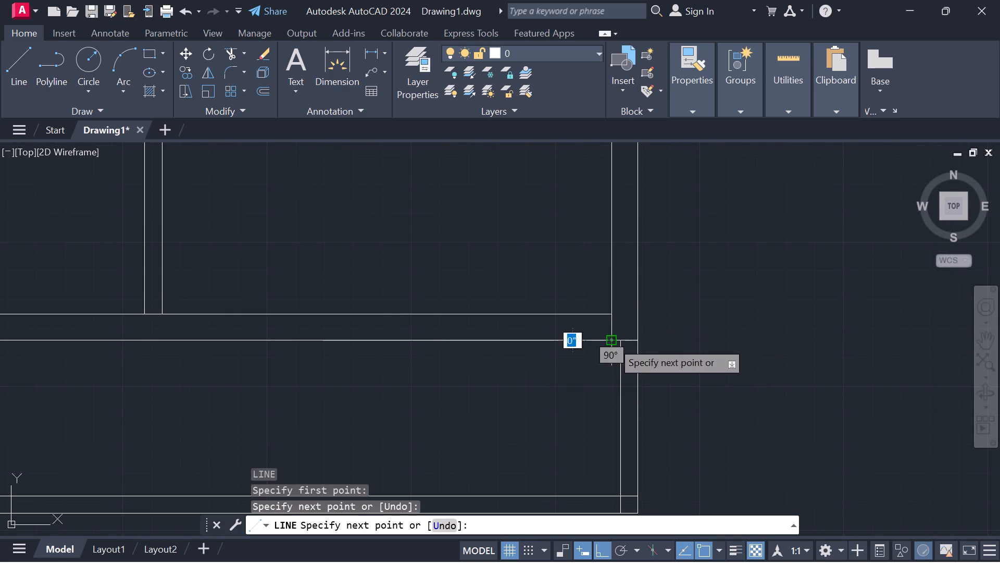
click(457, 341)
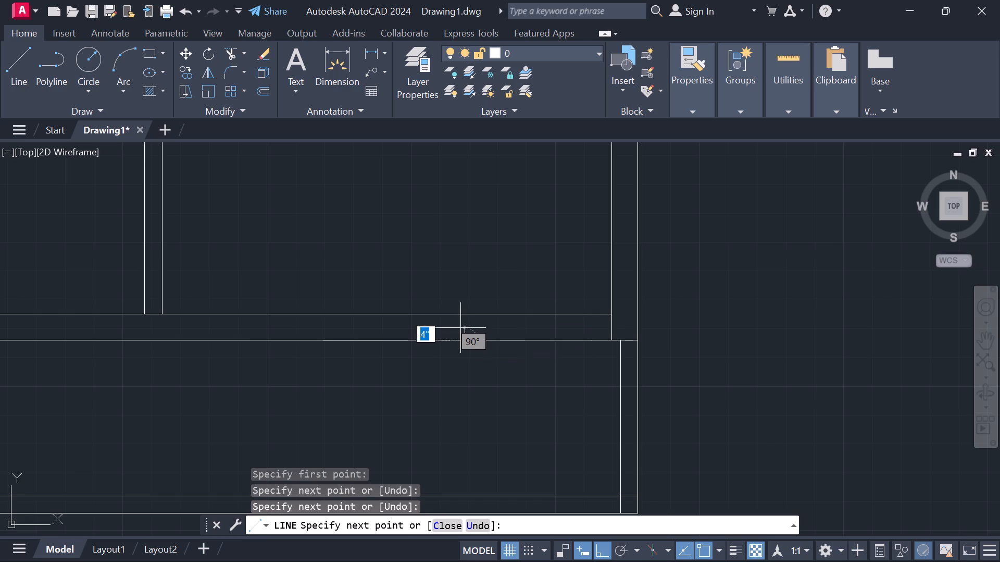
key(Escape)
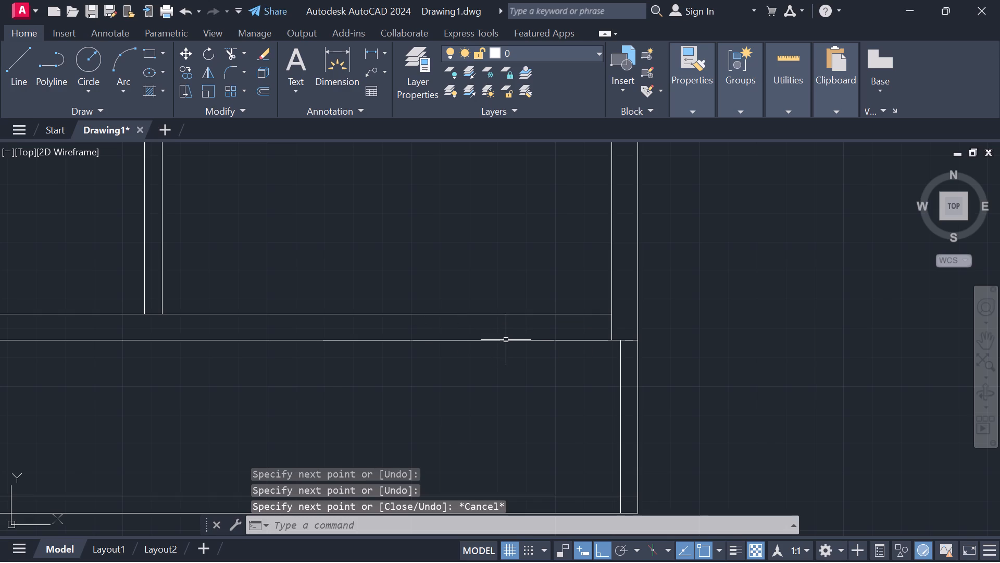
Erase the westward line segment just drawn along the south wall's outer line.
click(506, 340)
right_click(497, 366)
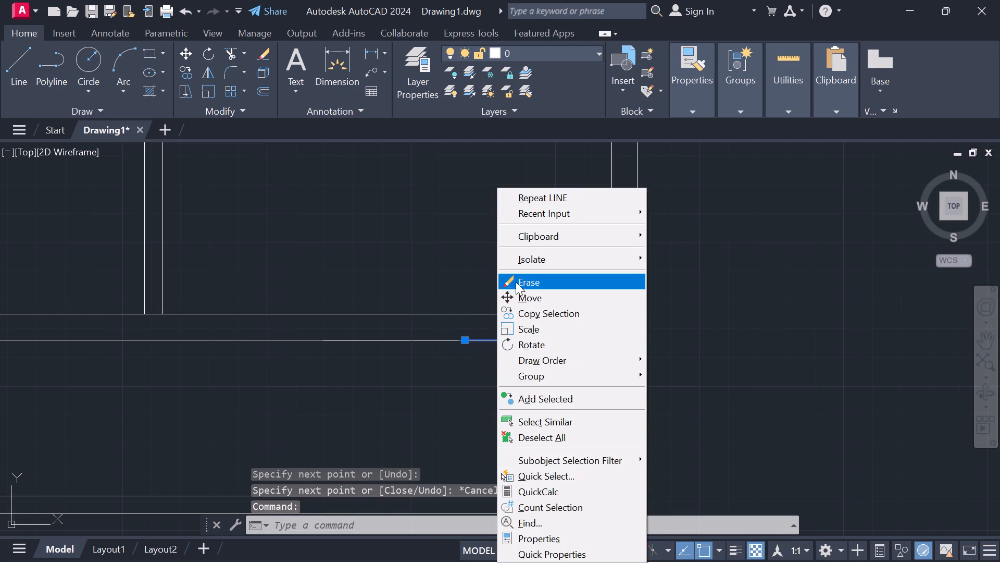
click(516, 282)
Draw a line about 4'-1" west along the south wall's outer line from the short end line, then north across the wall.
text(l)
key(space)
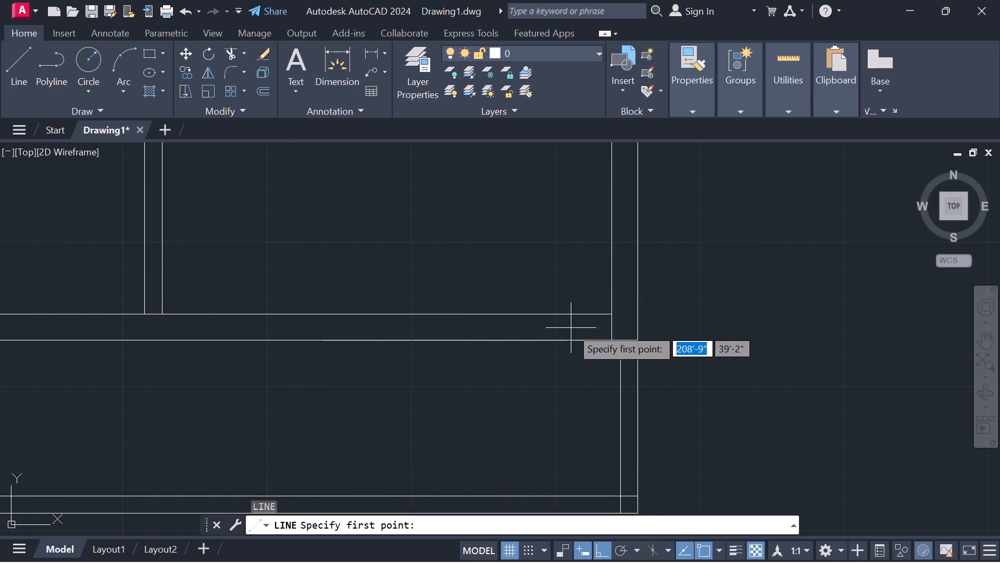
click(610, 343)
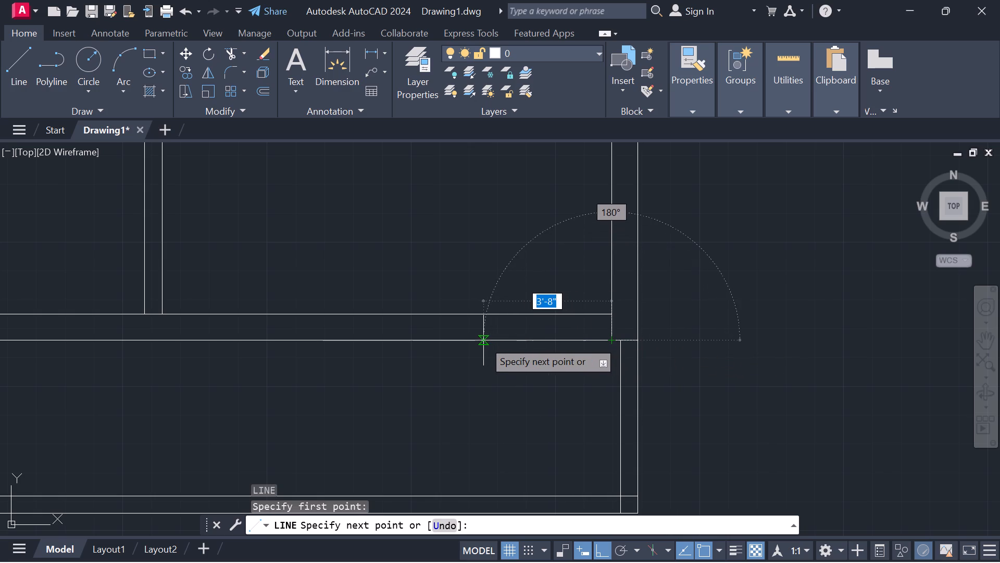
scroll(474, 341, up, 2)
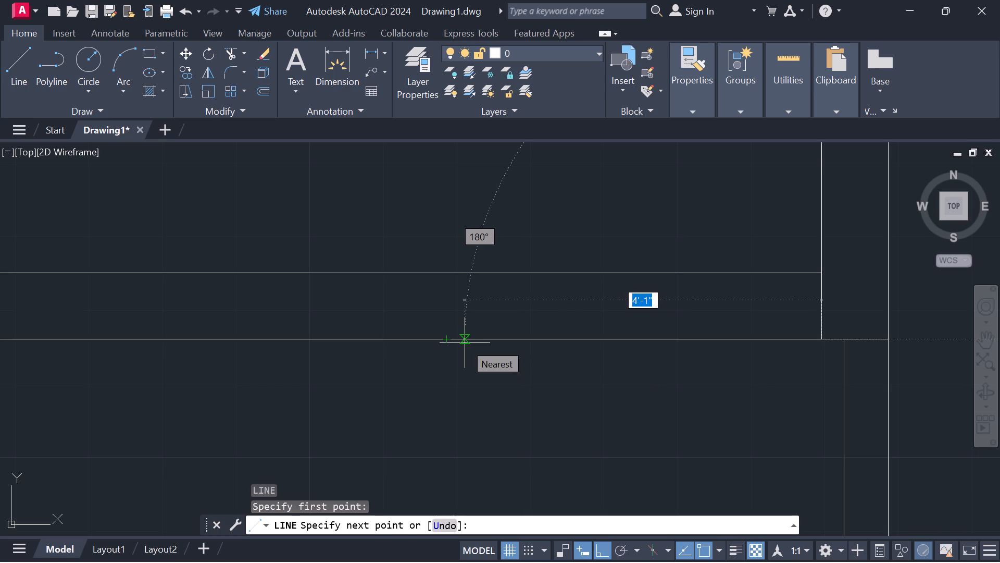
click(465, 343)
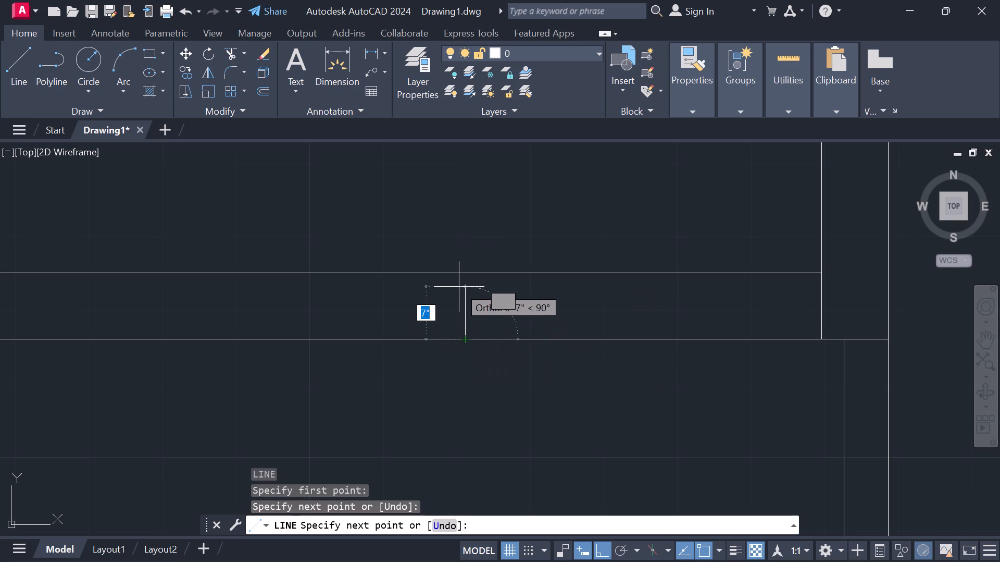
click(460, 271)
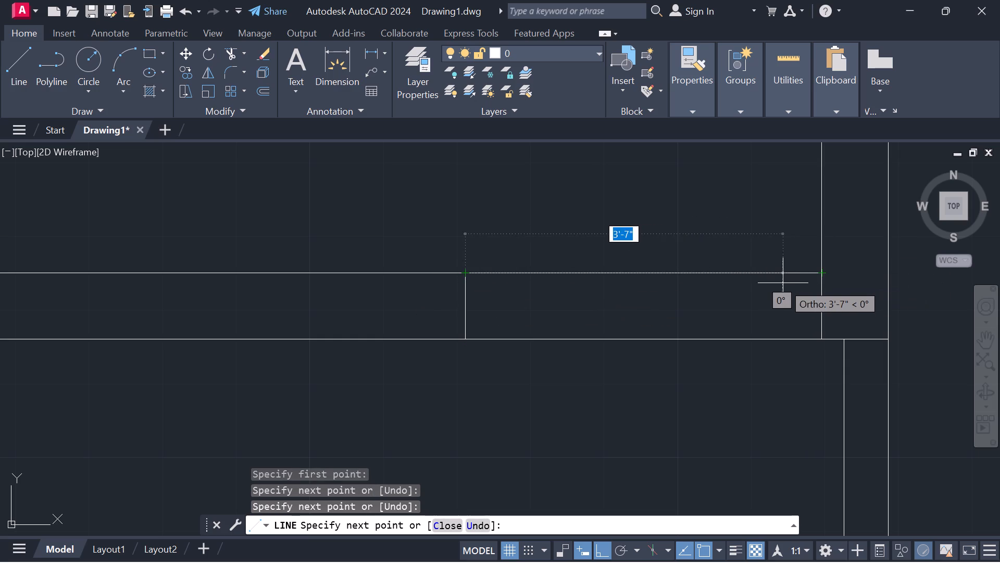
key(Escape)
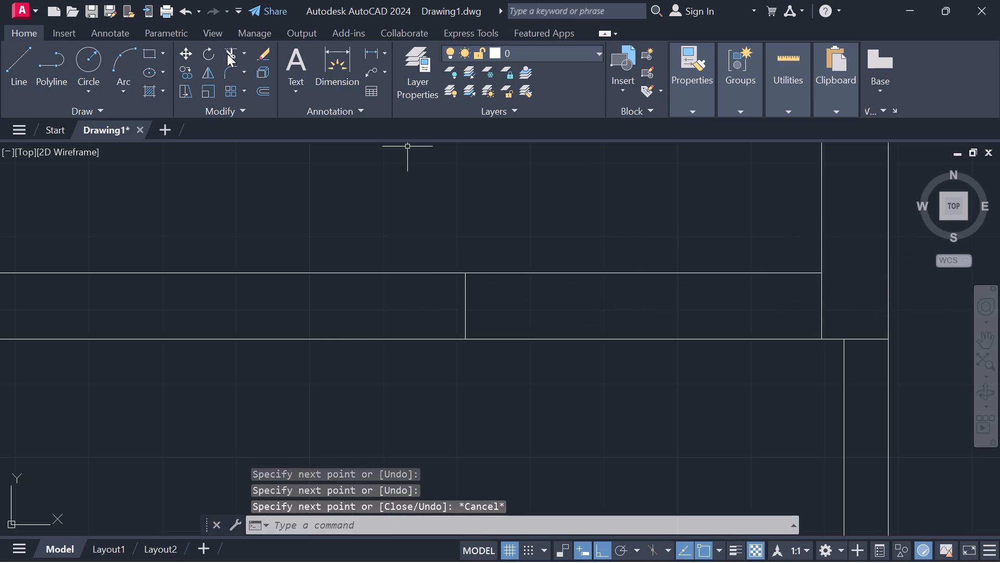
Trim both lines of the south wall between the two short end lines to open the southeast room onto the extension.
click(227, 54)
drag(539, 231, 583, 413)
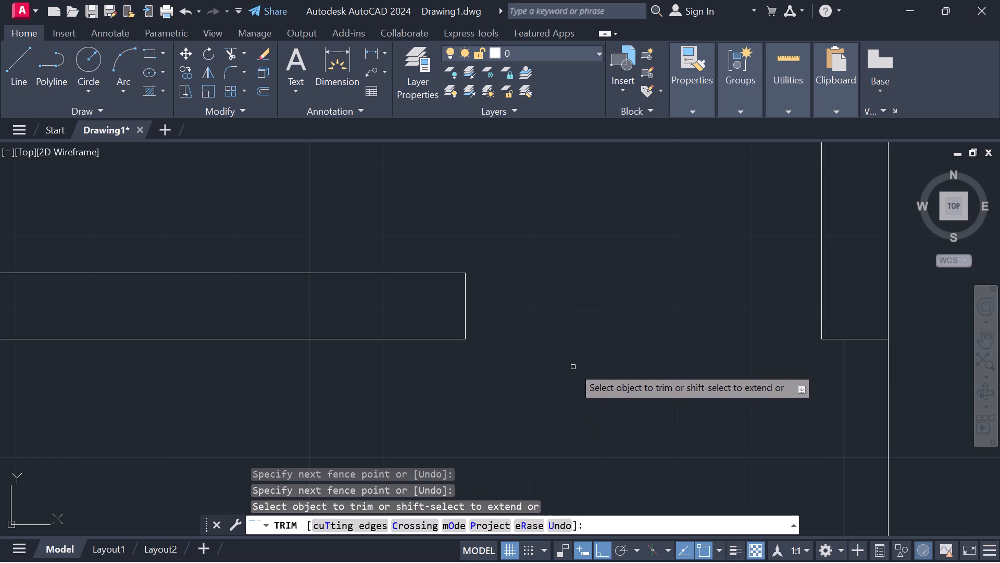
key(Escape)
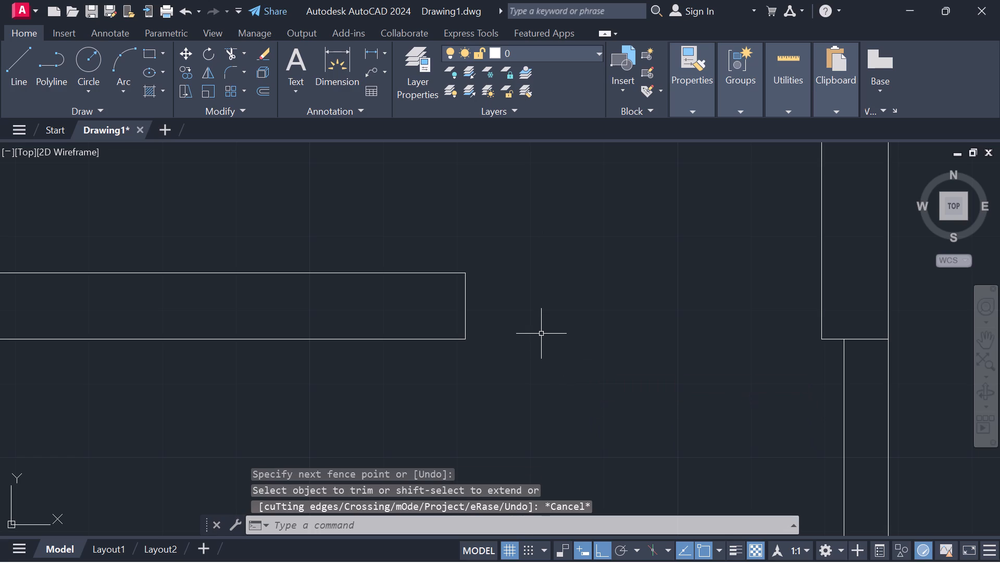
Draw a line north across the 6" partition above the southwest room, about 6' east along its upper line, then south across it.
scroll(504, 359, down, 2)
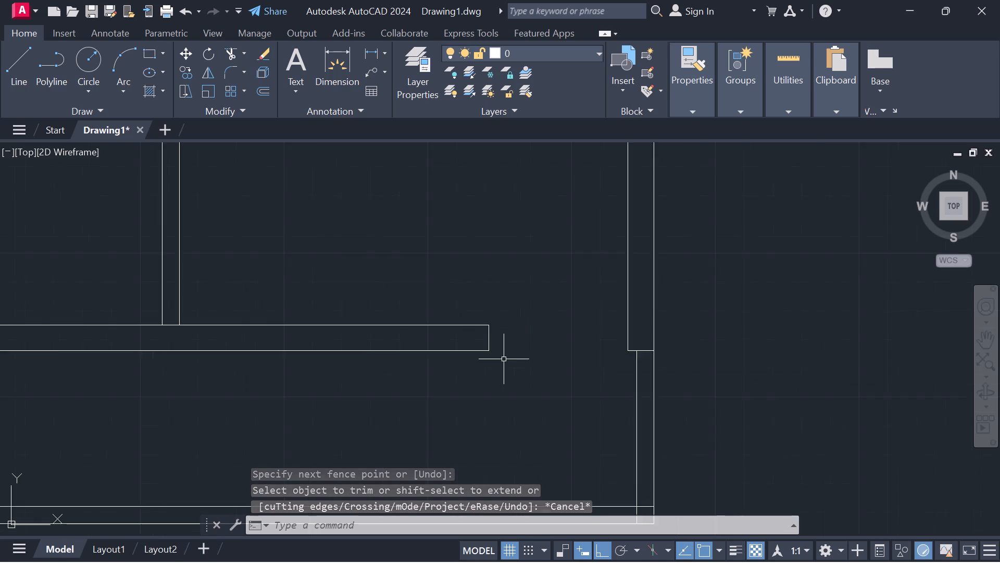
scroll(504, 359, down, 2)
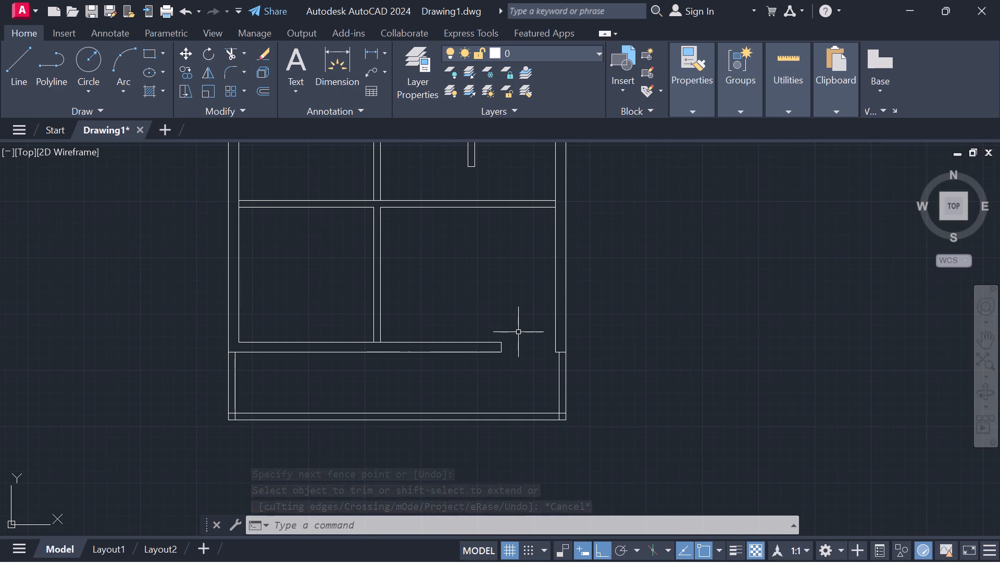
middle_drag(518, 332, 593, 344)
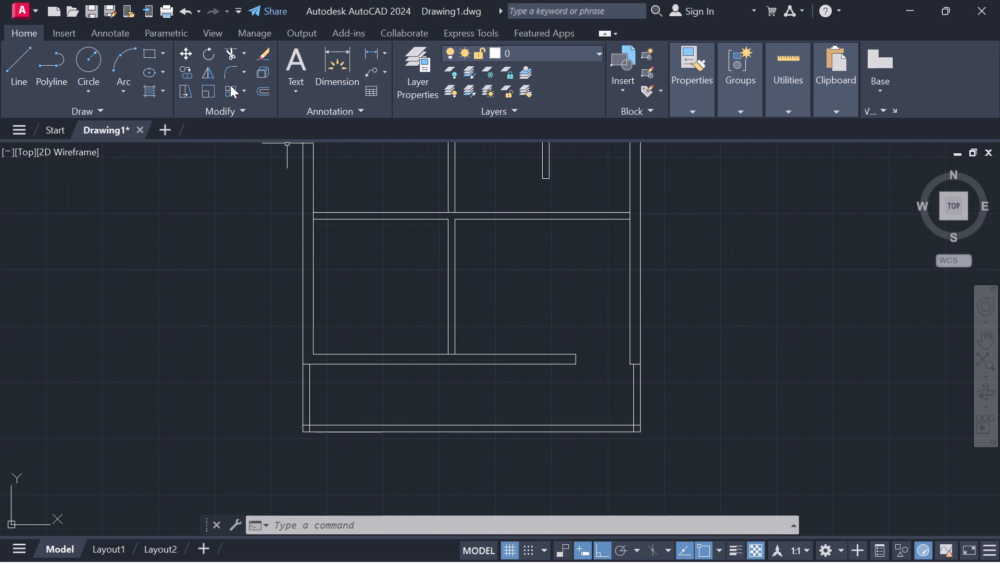
click(17, 72)
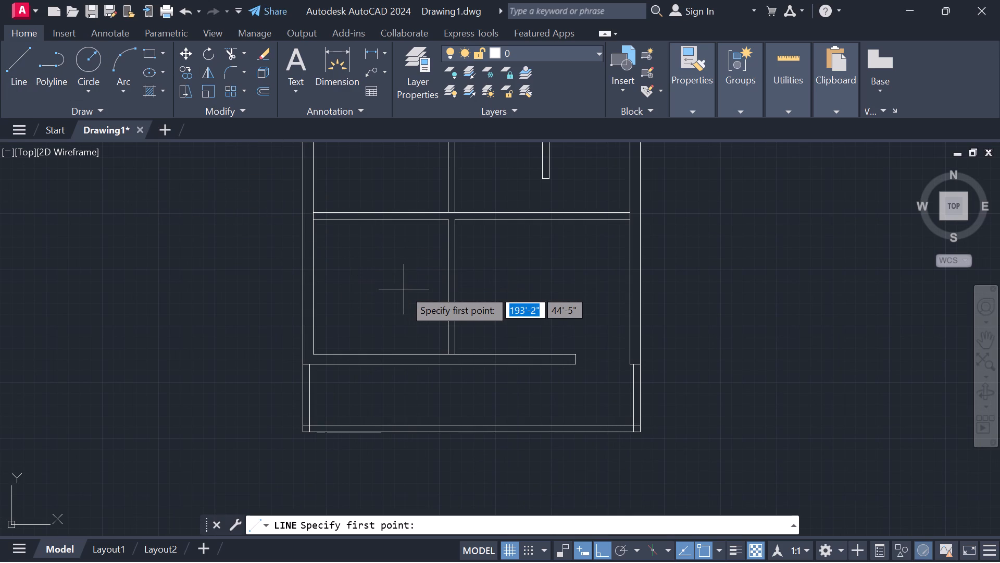
scroll(371, 253, up, 2)
middle_drag(371, 252, 371, 253)
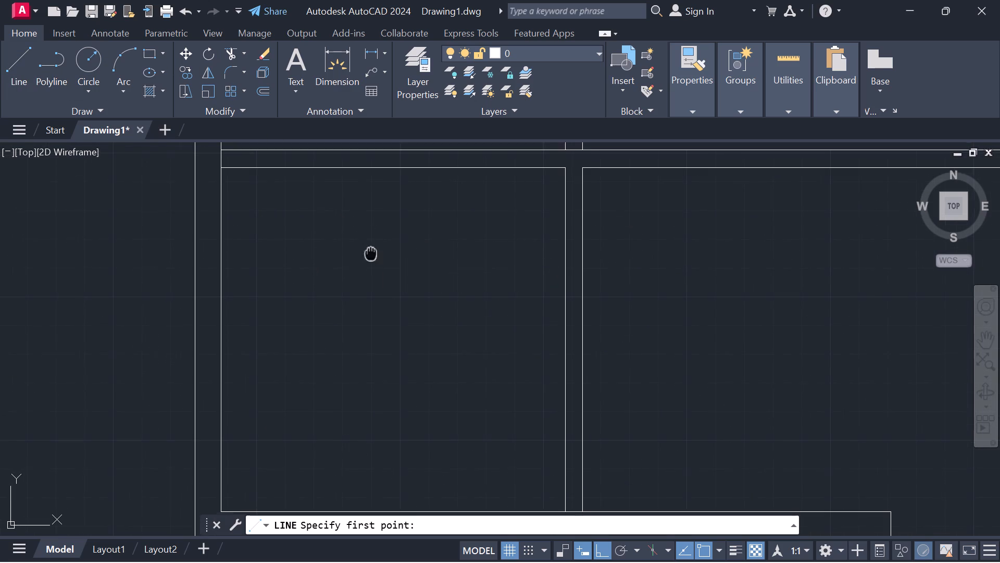
middle_drag(371, 253, 445, 365)
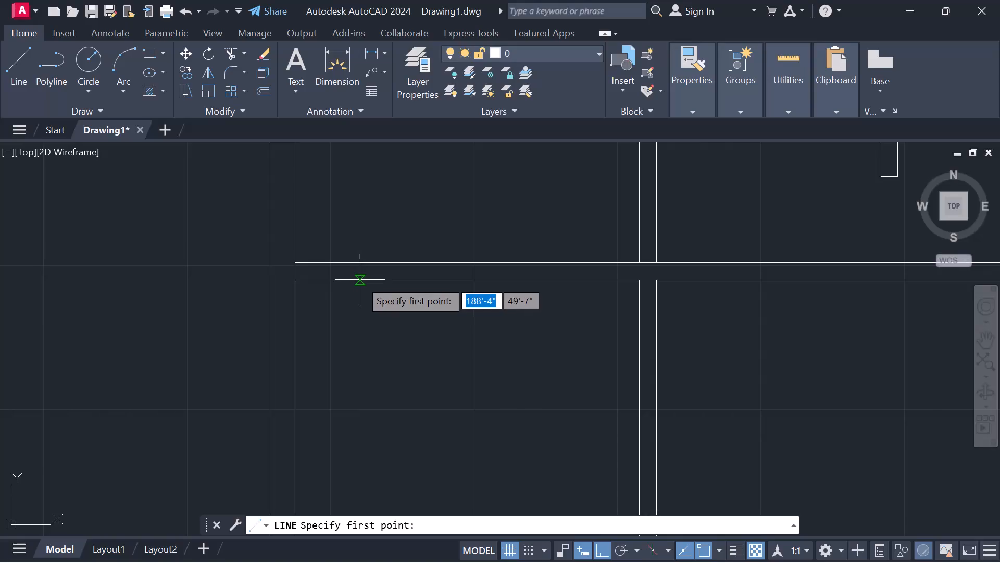
click(360, 280)
click(359, 264)
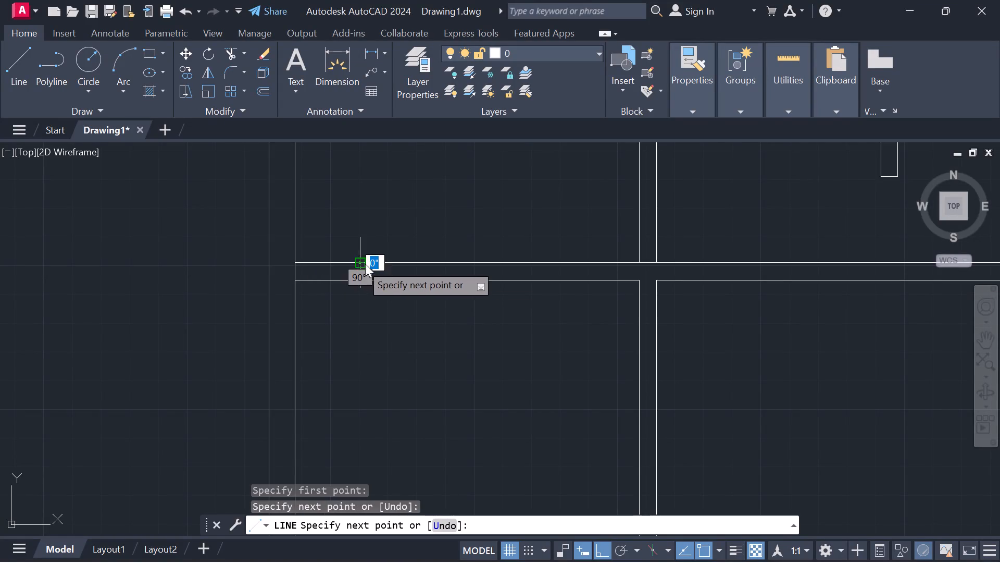
click(565, 264)
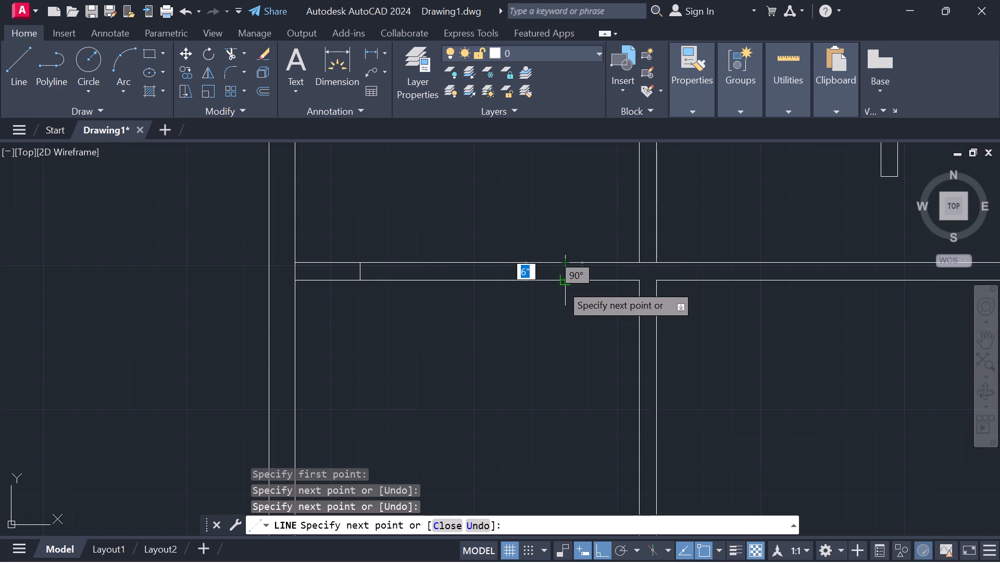
click(561, 284)
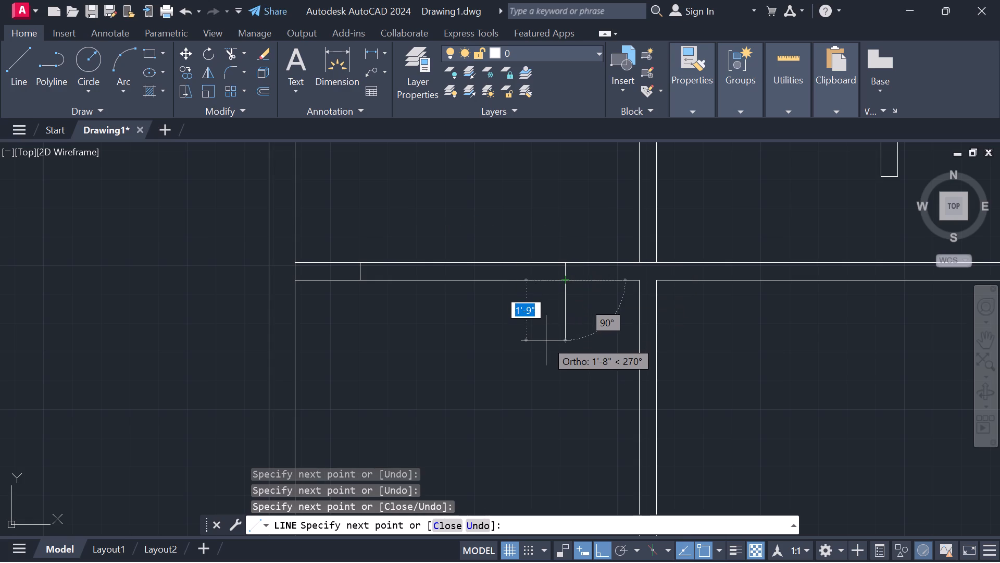
key(Escape)
Draw connected end lines across the partition between the two southern rooms, spaced about 6' apart from north to south.
scroll(570, 370, down, 1)
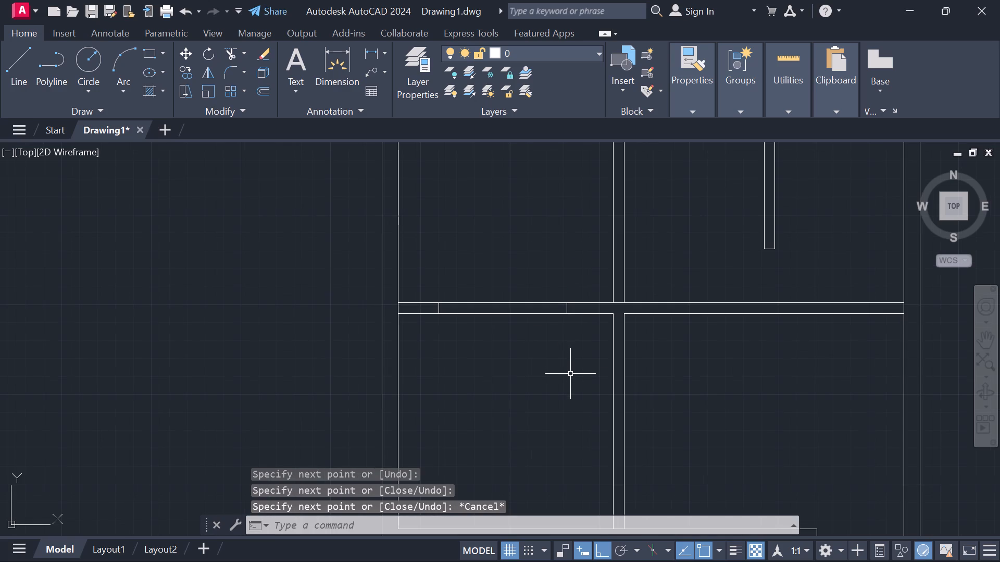
middle_drag(570, 375, 506, 304)
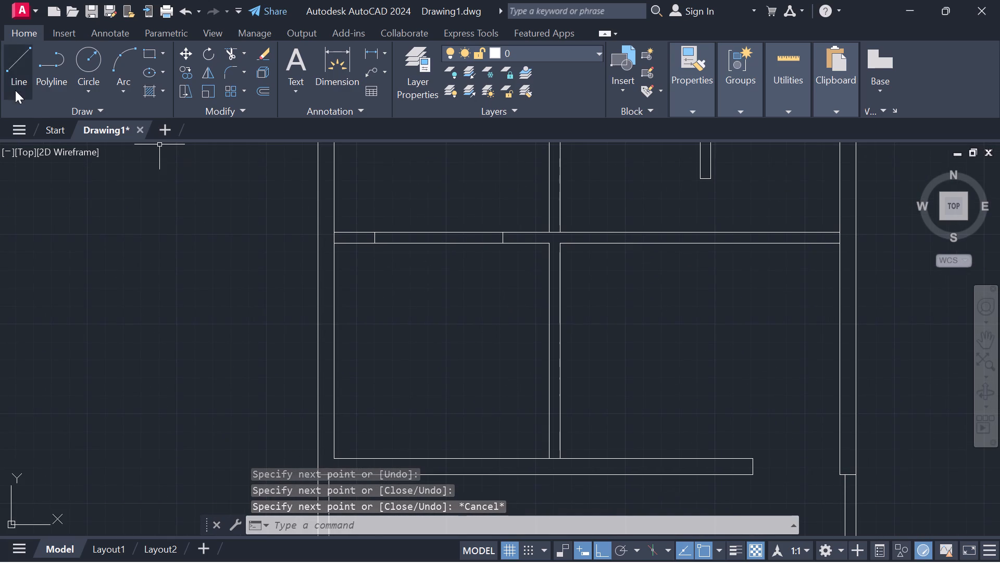
click(15, 84)
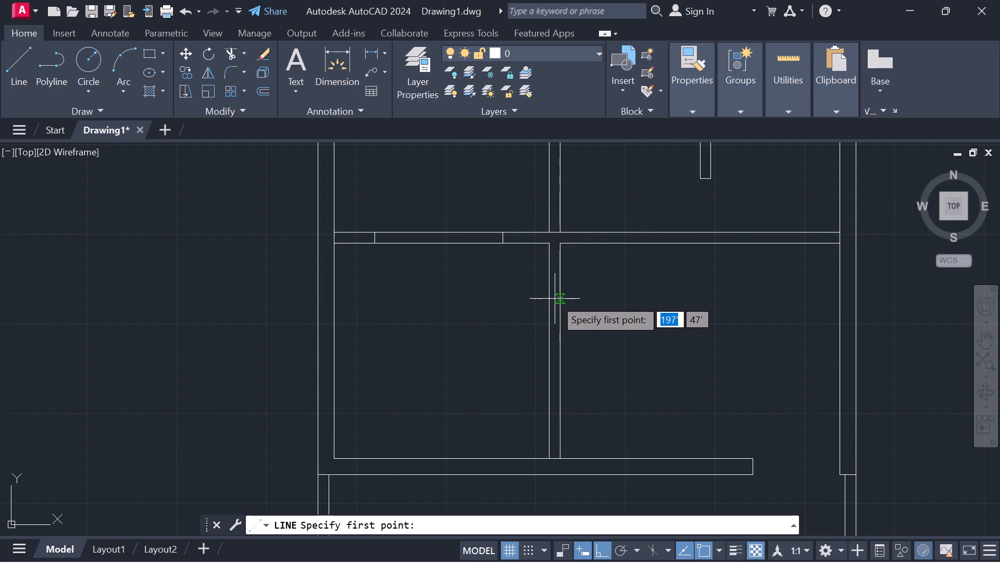
click(548, 288)
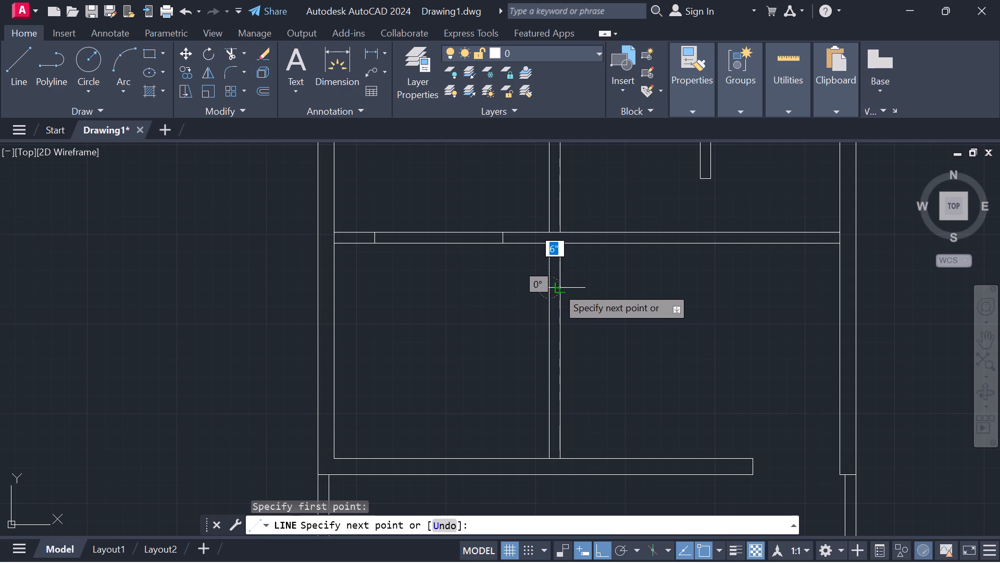
click(557, 287)
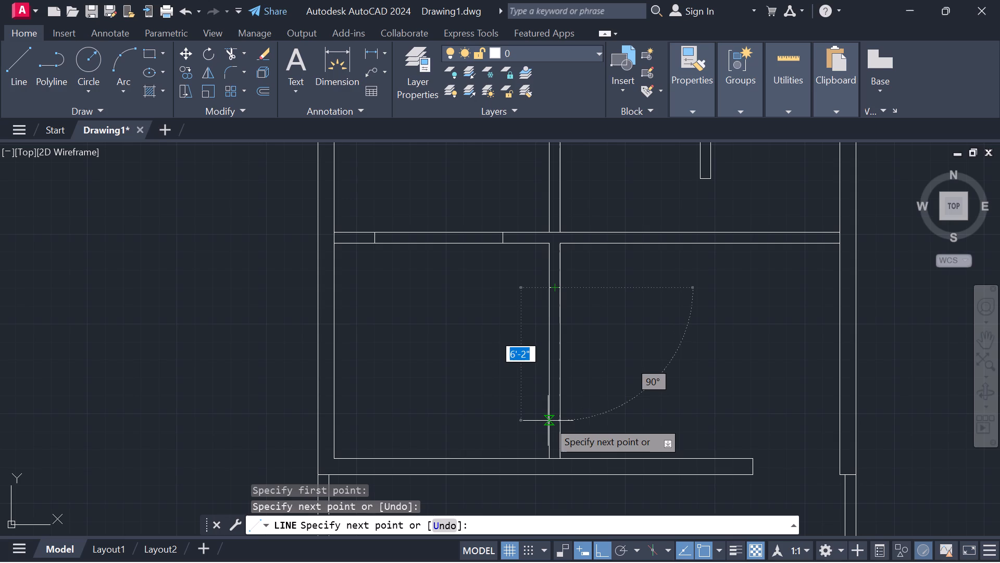
click(548, 414)
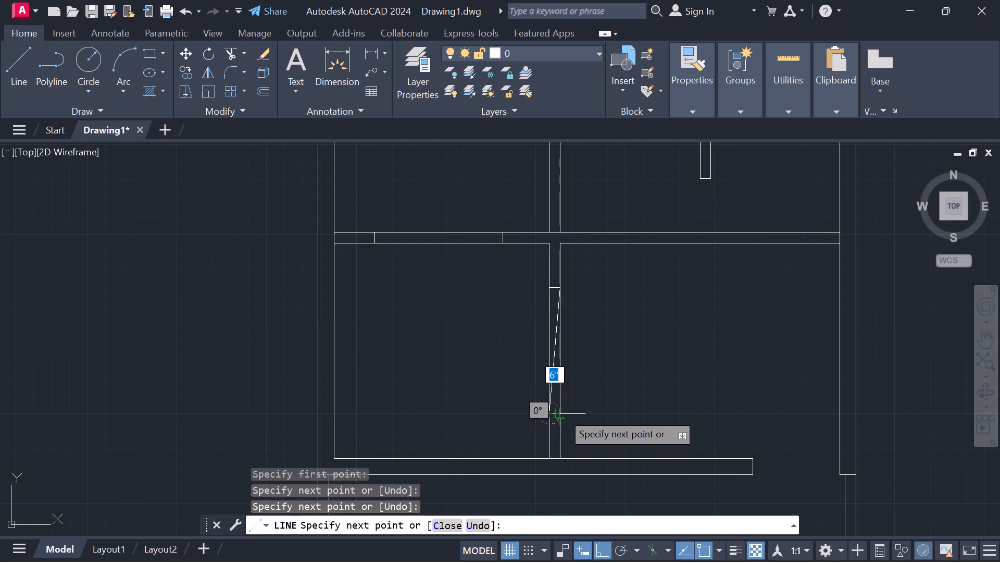
click(562, 413)
key(Escape)
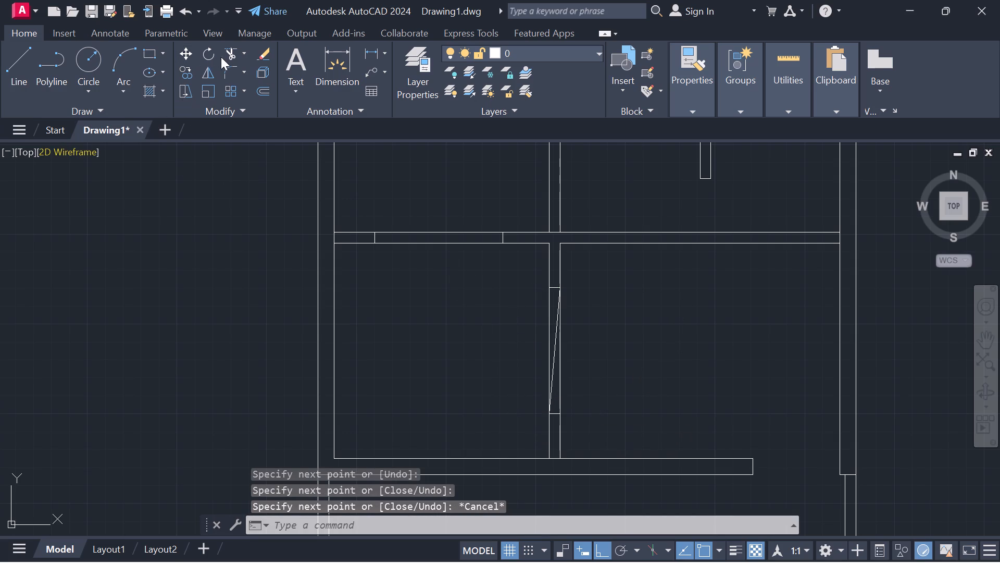
Trim the partition lines between both pairs of end lines to open the southwest room, and clear the line crossing the partition junction.
click(232, 49)
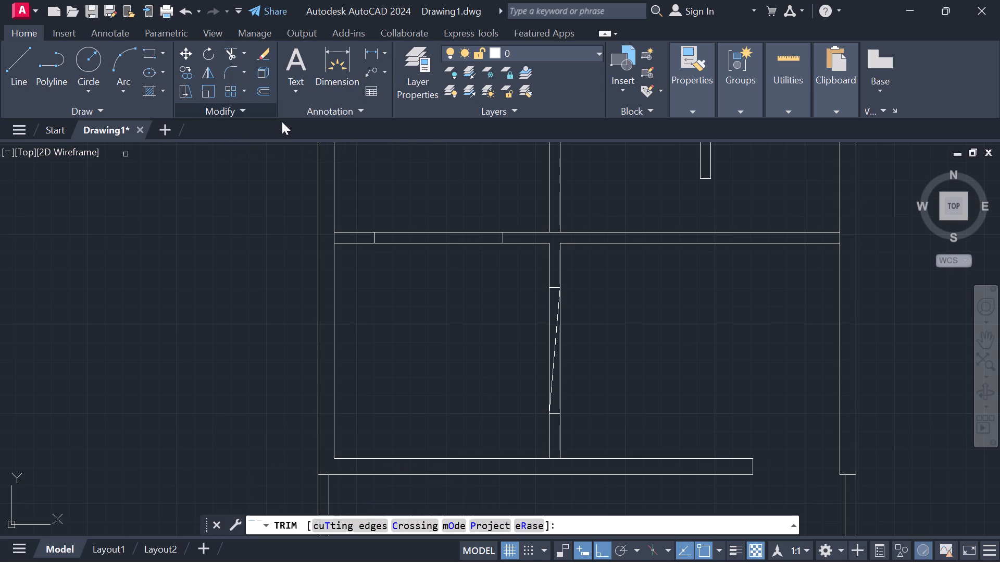
drag(408, 203, 434, 275)
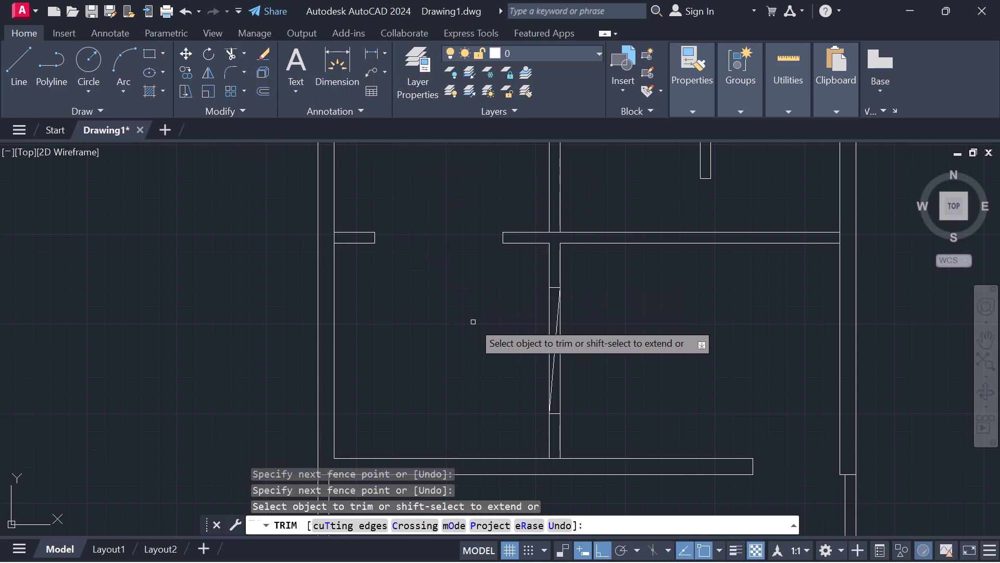
drag(498, 325, 607, 326)
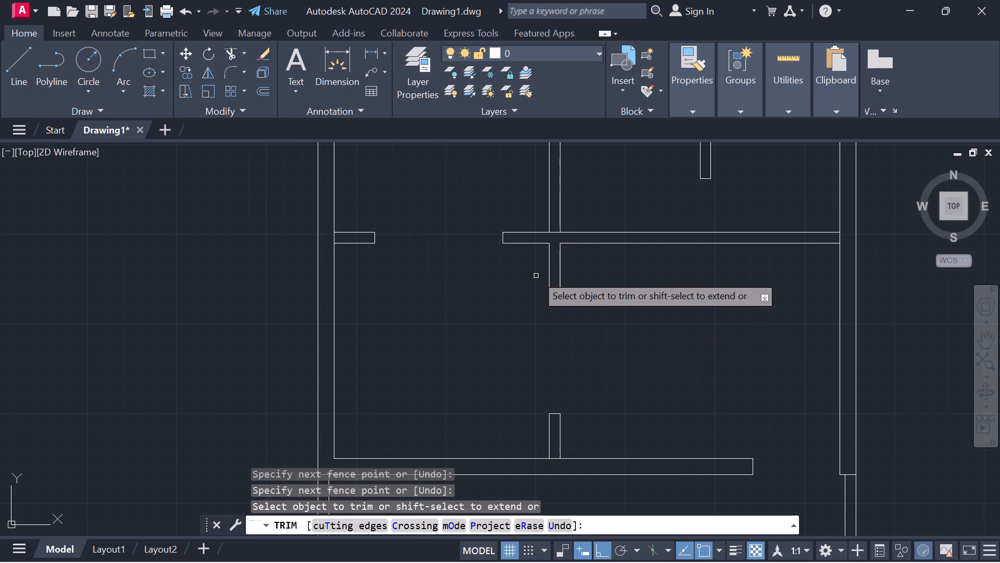
click(554, 230)
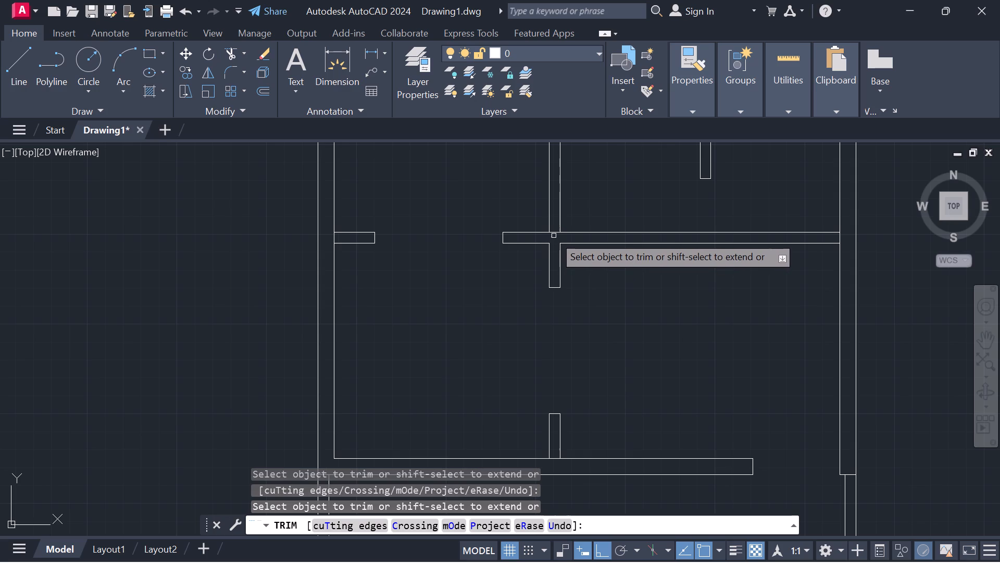
click(554, 233)
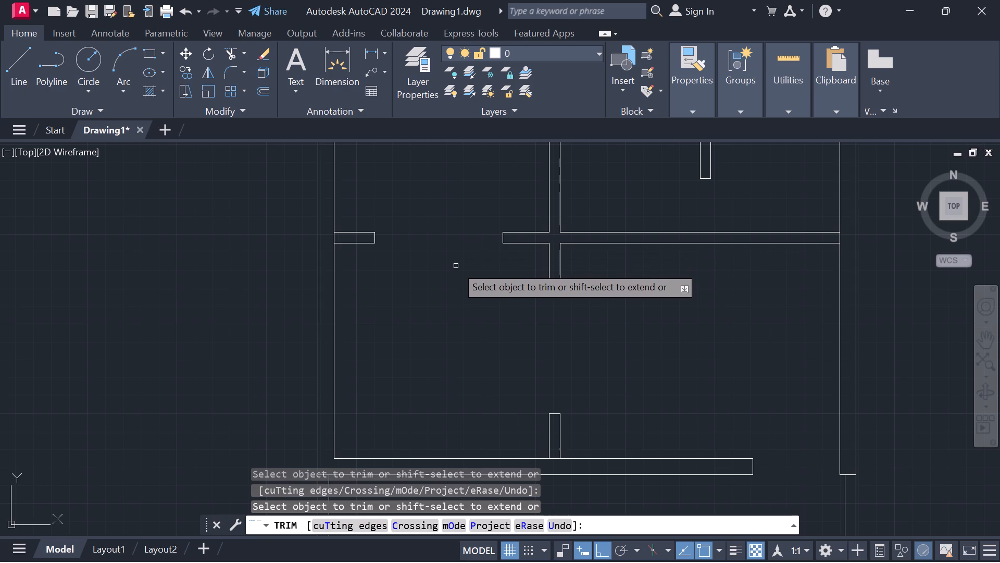
key(Escape)
From the hanging north-south partition's southwest end corner, draw a line south past the east-west partition, east the partition's width, then back north.
scroll(621, 308, down, 1)
middle_drag(634, 303, 604, 304)
scroll(602, 273, down, 1)
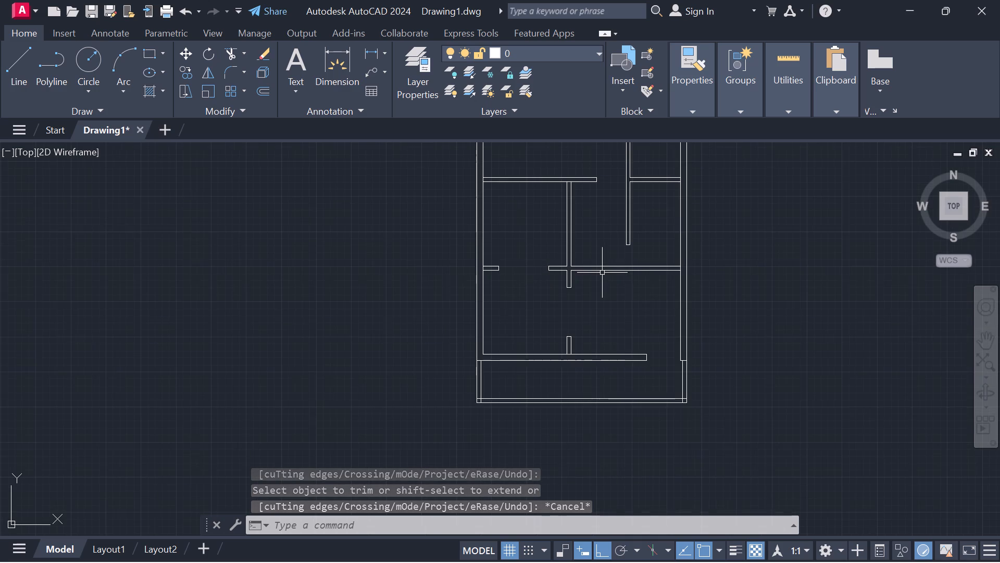
middle_drag(608, 270, 544, 286)
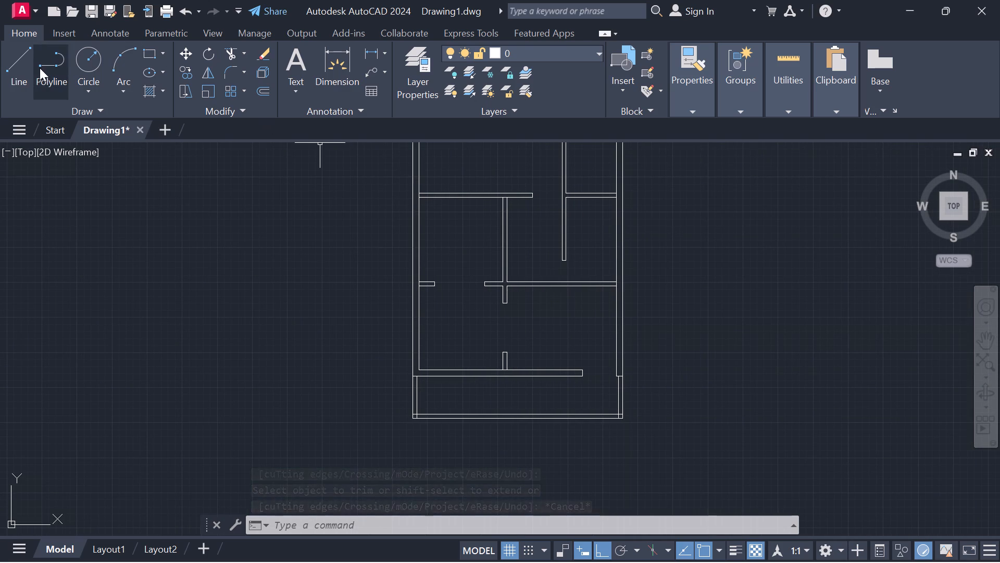
click(13, 67)
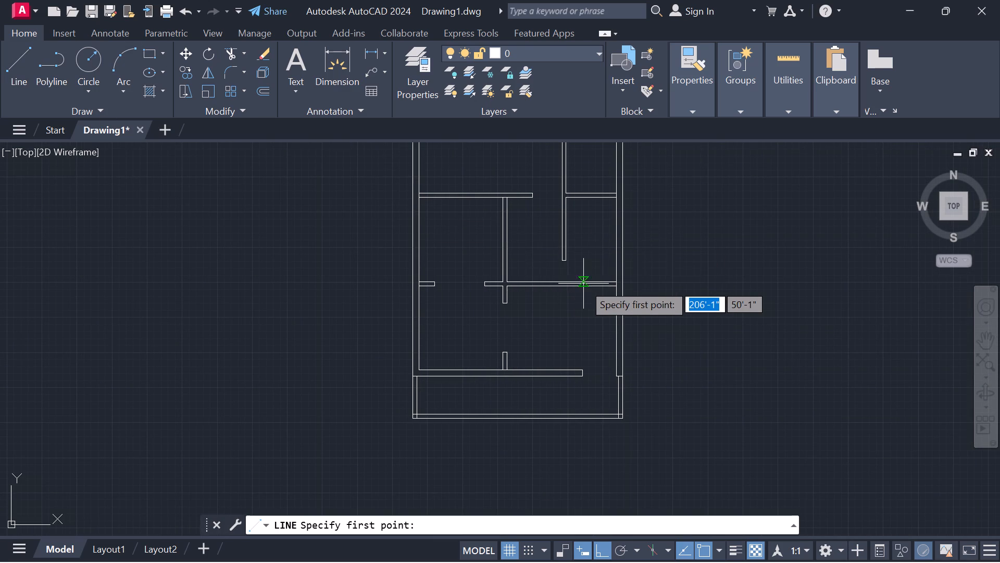
scroll(583, 281, up, 2)
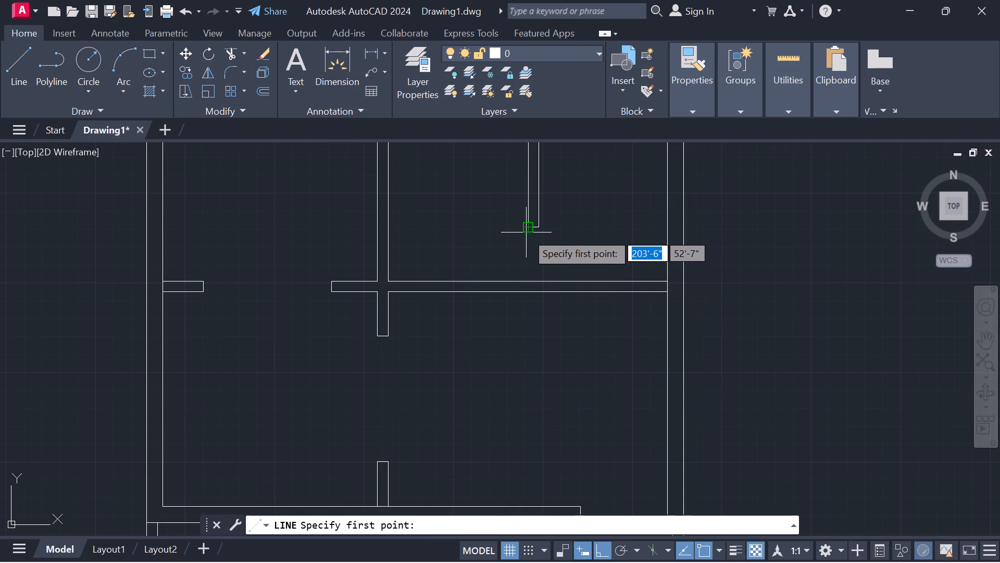
scroll(526, 232, up, 1)
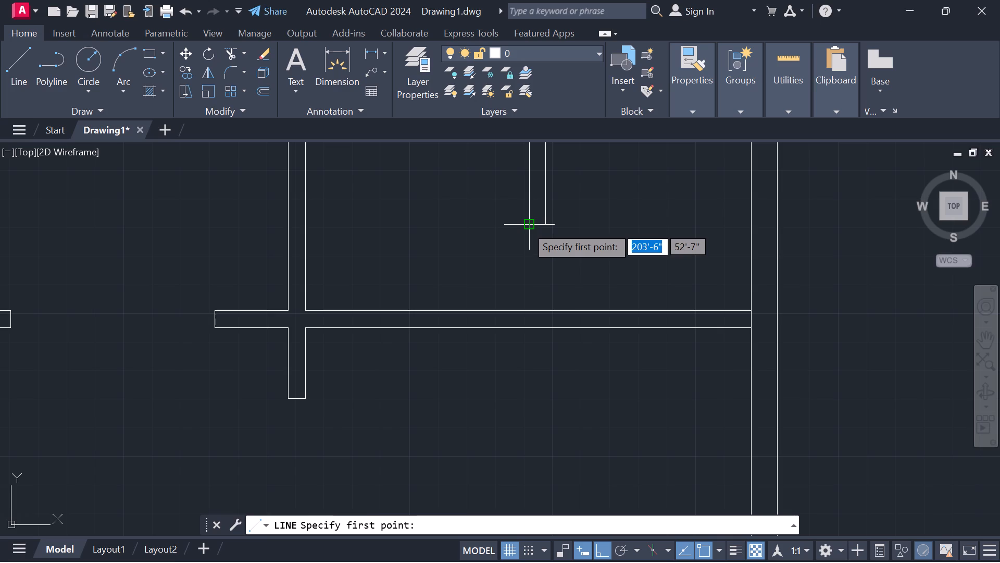
click(526, 226)
click(537, 378)
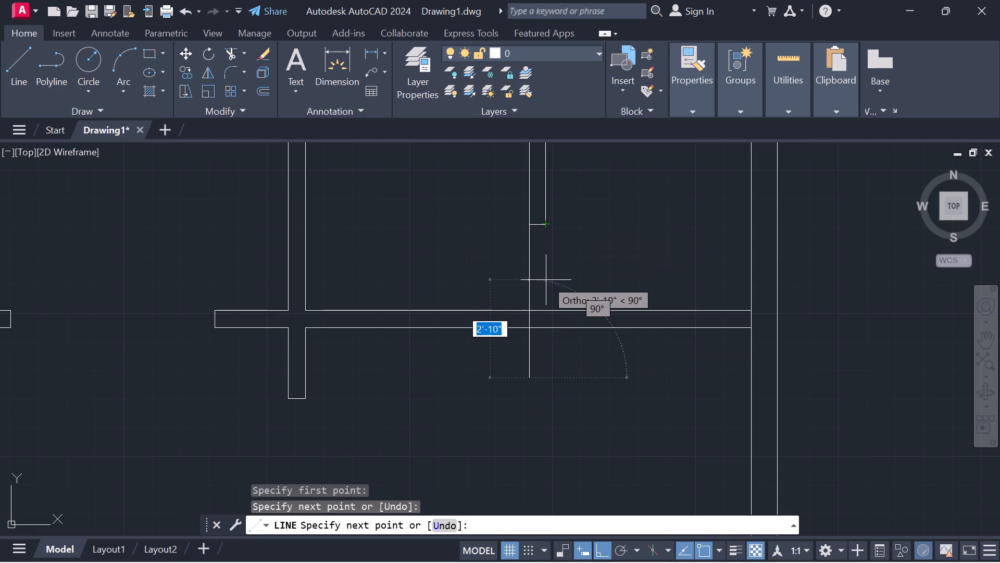
click(545, 365)
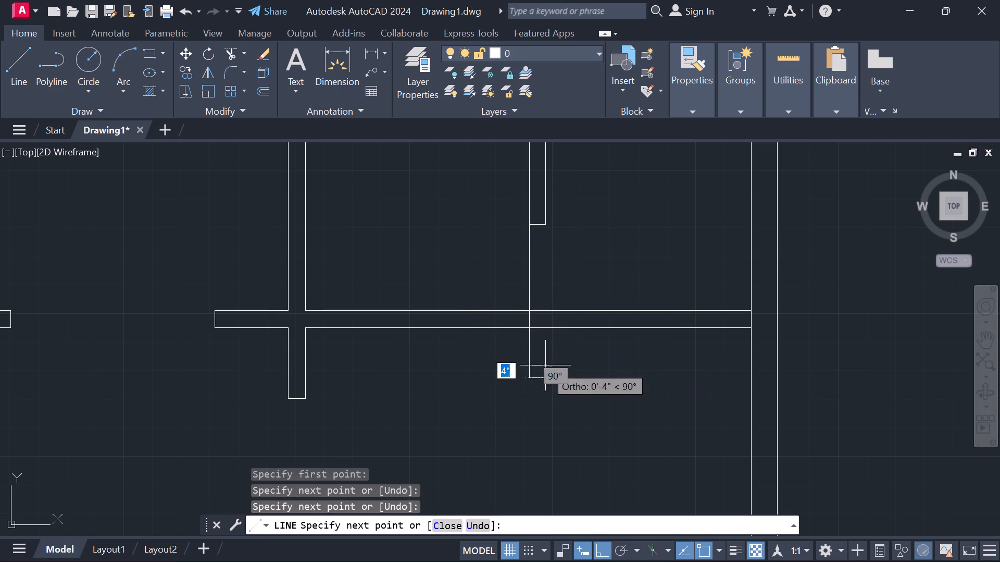
click(549, 256)
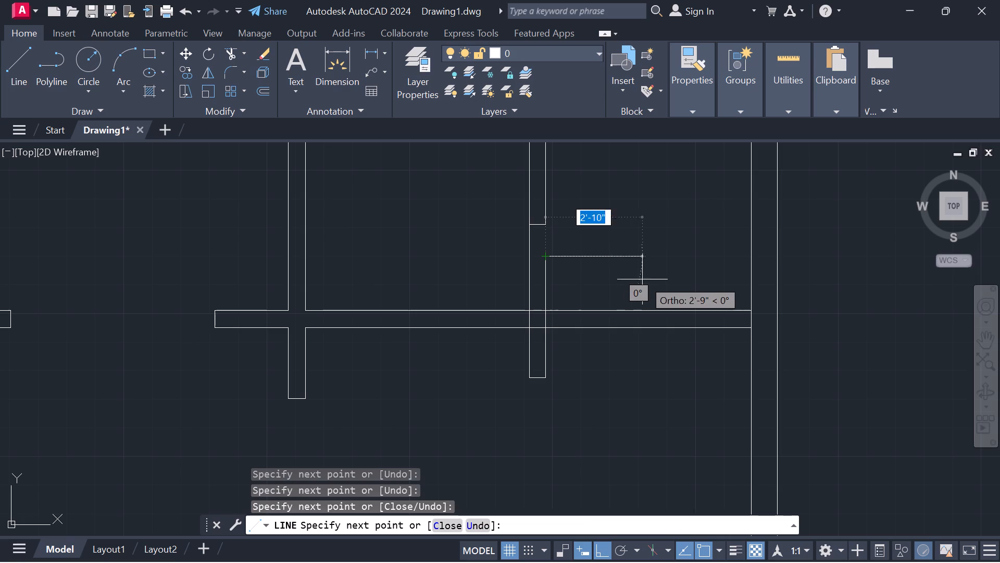
key(Escape)
Trim both lines of the east-west partition between the central north-south partition and the hanging partition to the east.
scroll(603, 294, down, 1)
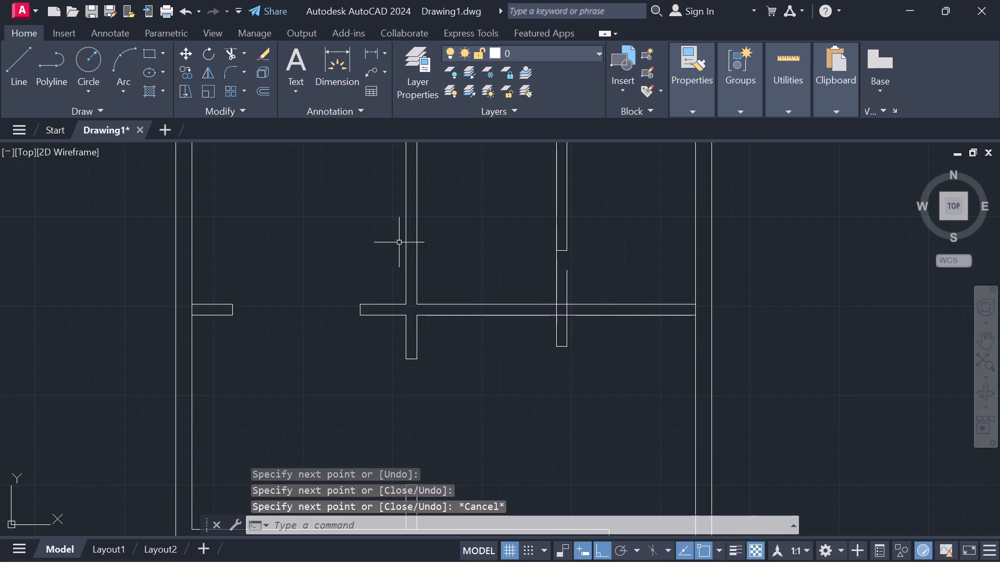
click(232, 52)
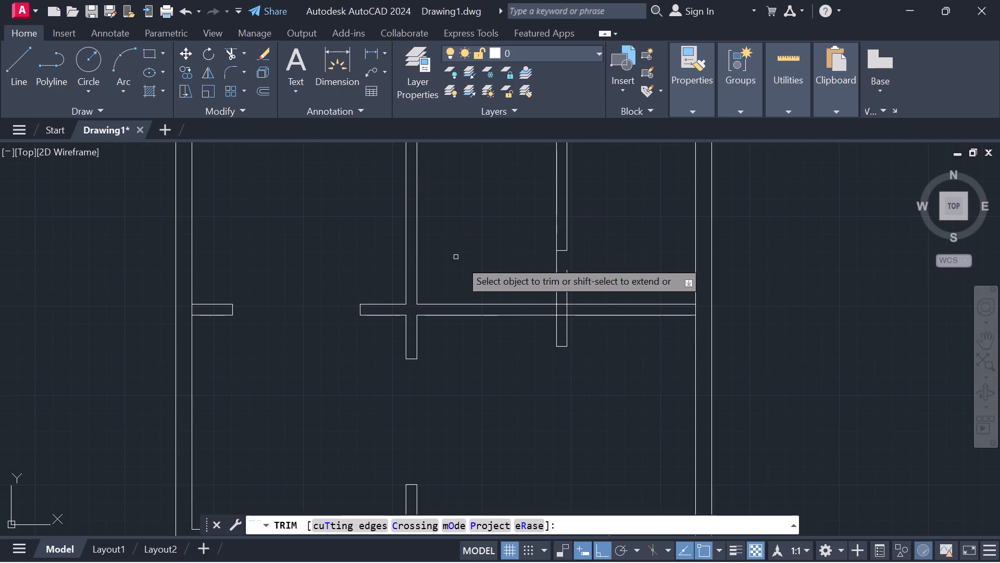
drag(474, 262, 474, 316)
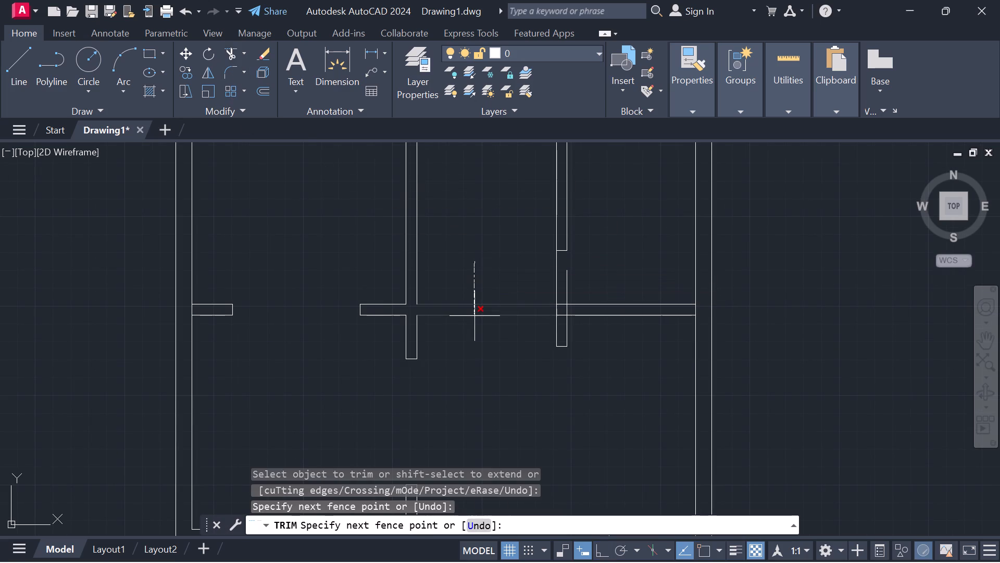
drag(474, 316, 477, 325)
Trim away the hanging partition's outline south of its end cap, including the stub and the line crossing the east-west partition's end.
drag(535, 333, 584, 338)
click(557, 348)
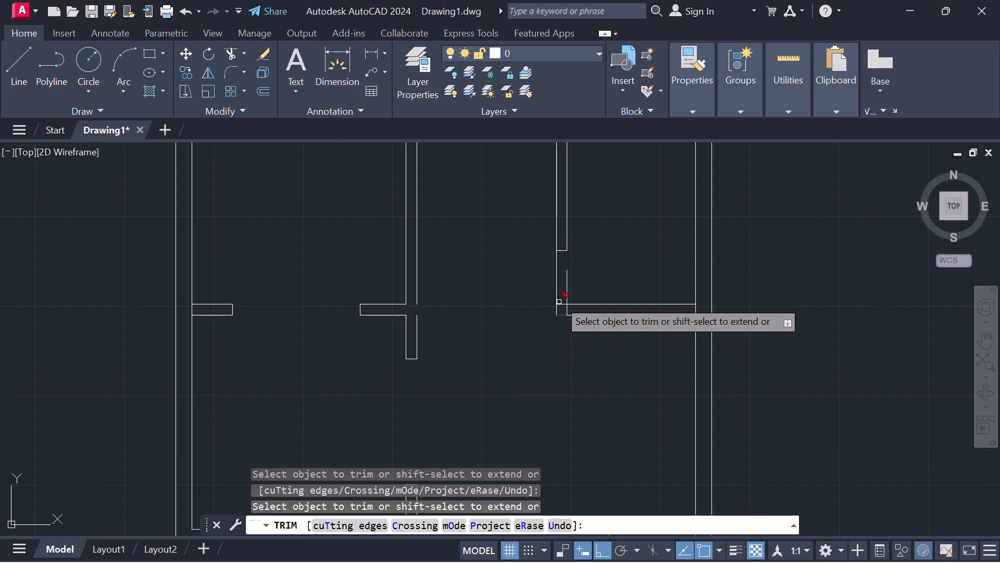
click(555, 280)
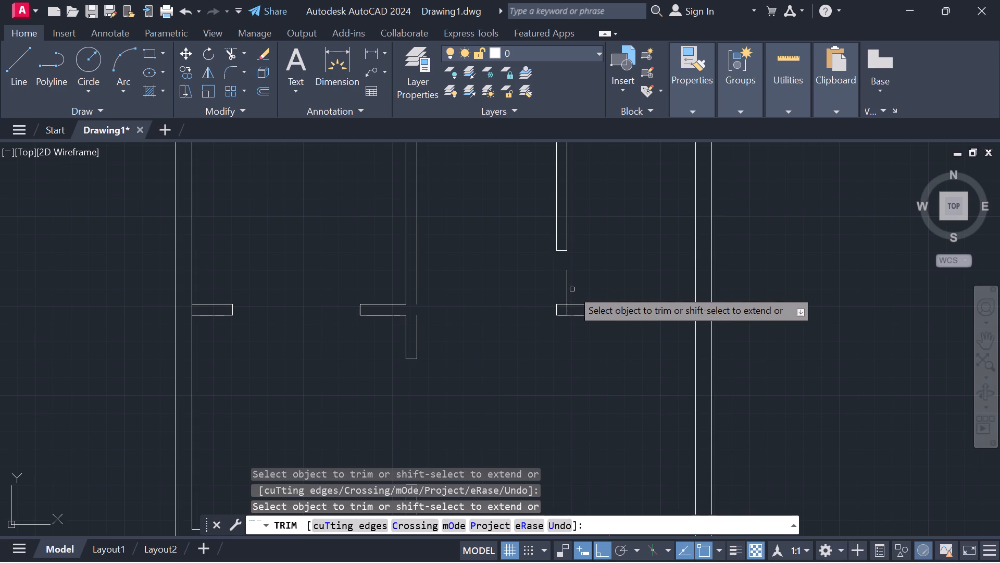
click(567, 289)
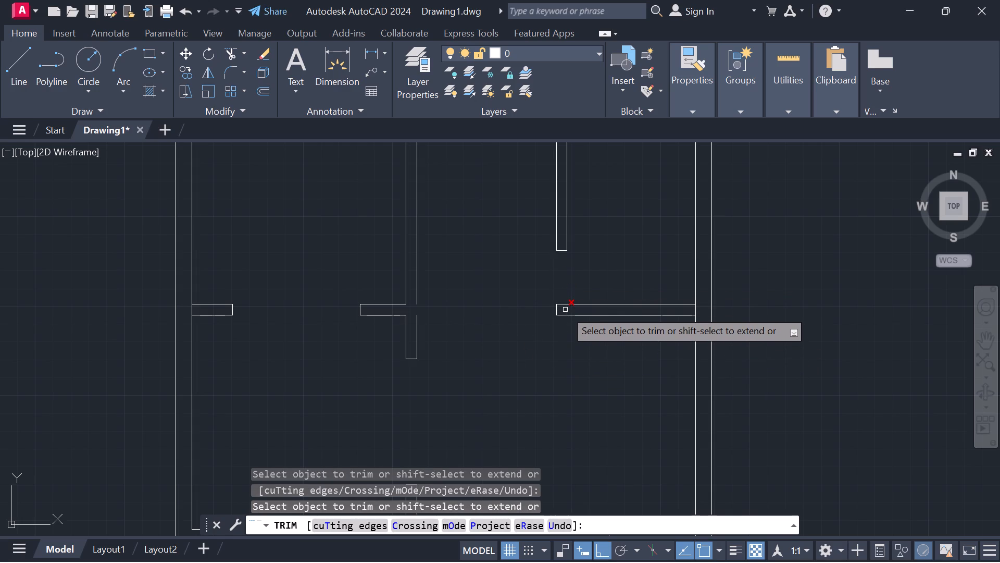
click(565, 310)
key(Escape)
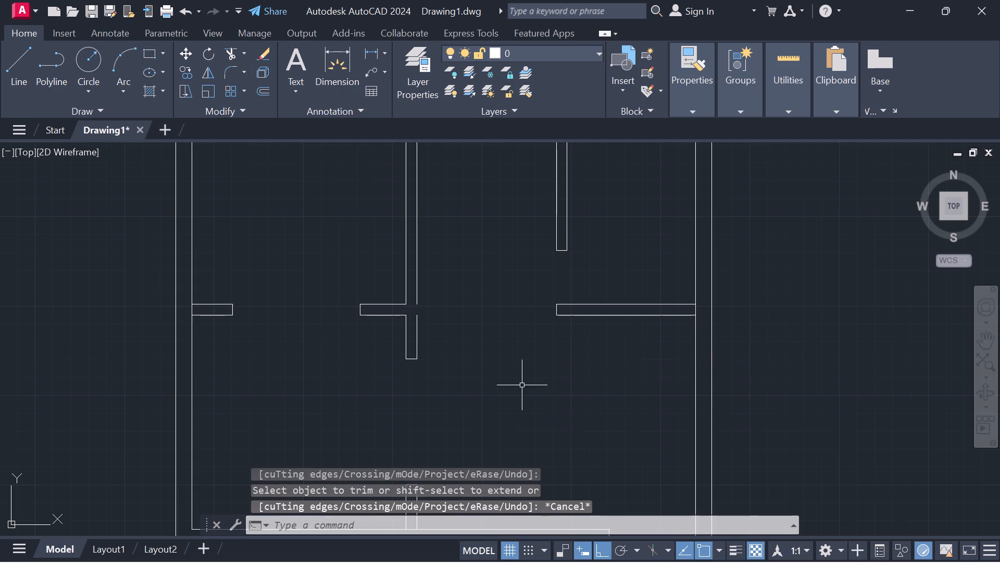
key(Escape)
Draw a short north-south line closing the gap in the central partition's east face at the partition junction.
key(l)
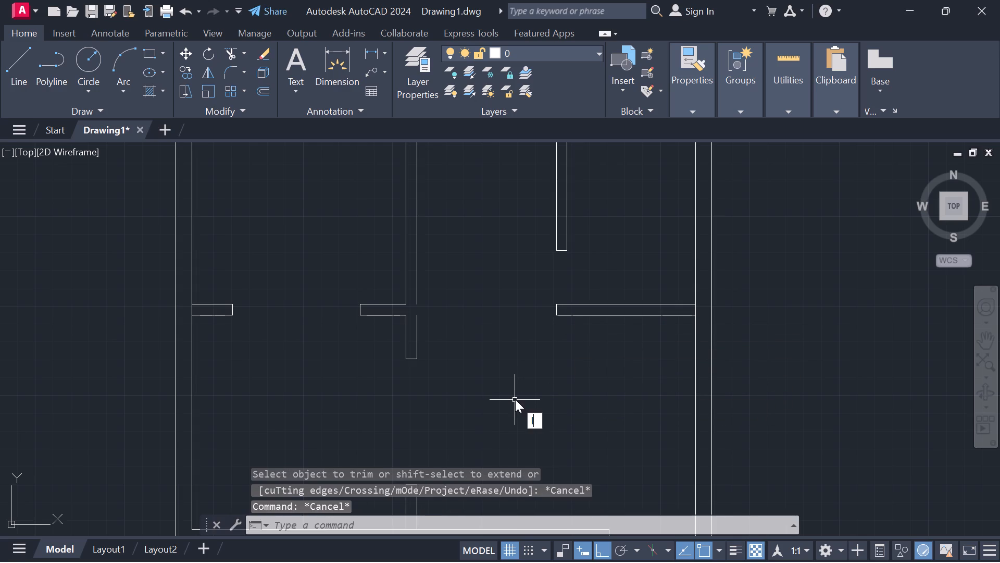
key(space)
click(419, 317)
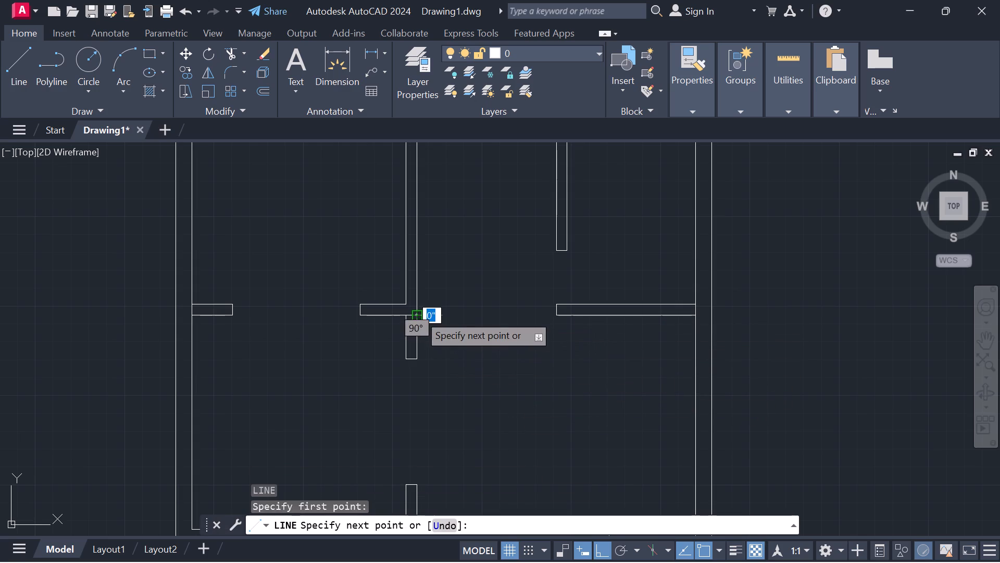
scroll(419, 314, up, 3)
click(408, 275)
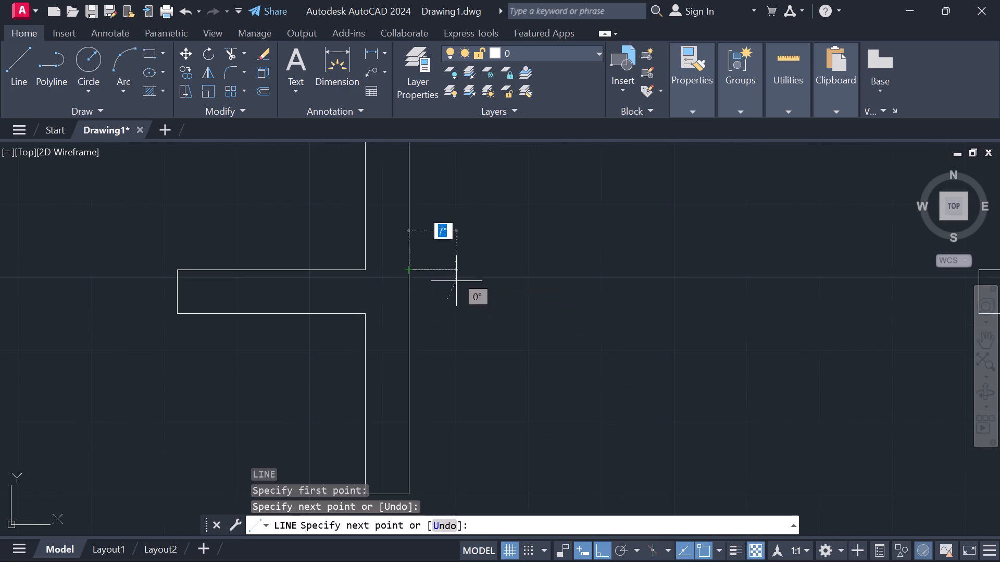
scroll(532, 302, down, 2)
key(Escape)
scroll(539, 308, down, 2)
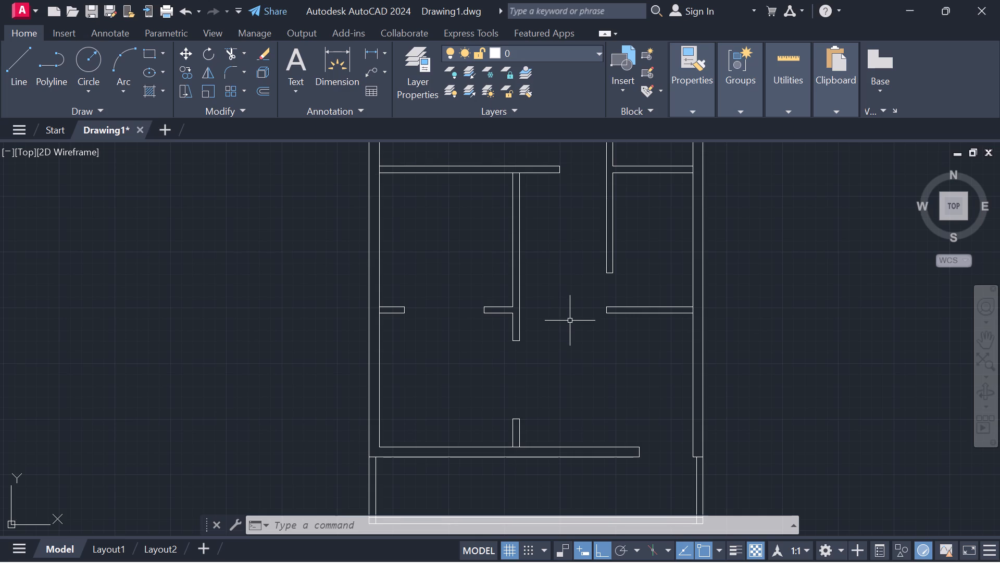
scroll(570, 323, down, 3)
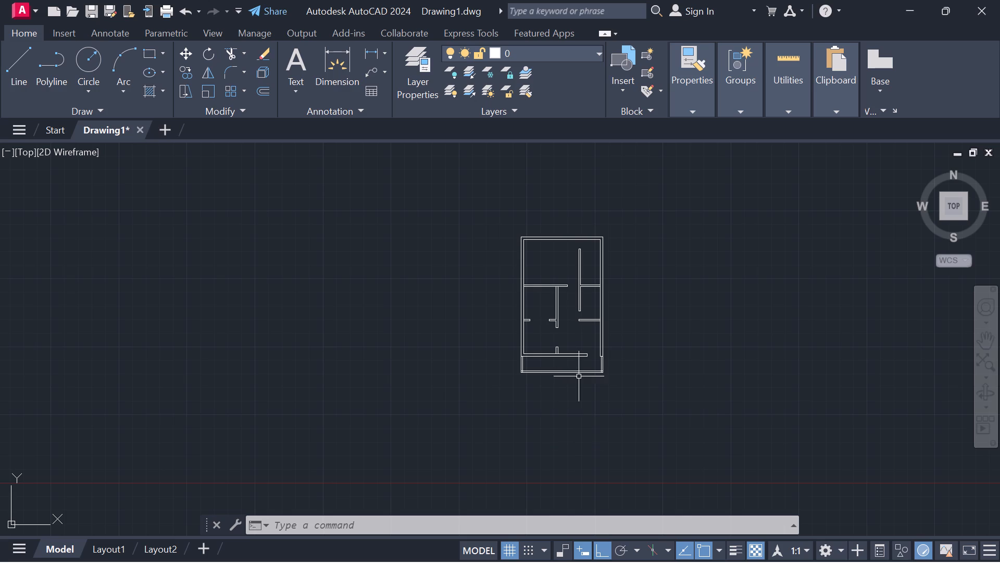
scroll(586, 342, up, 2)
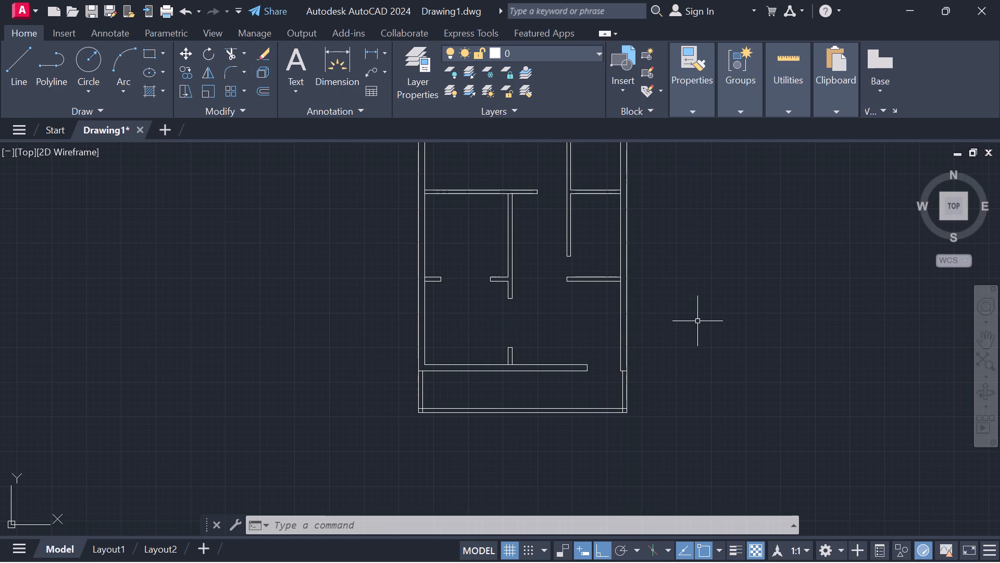
Open DesignCenter and examine the blocks available in House Designer.dwg.
key(ctrl+2)
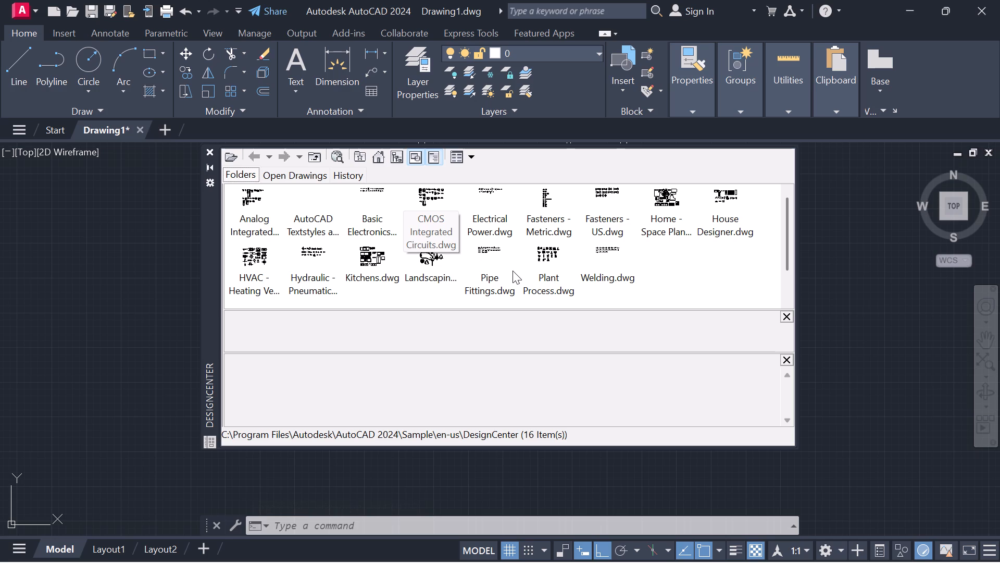
click(383, 261)
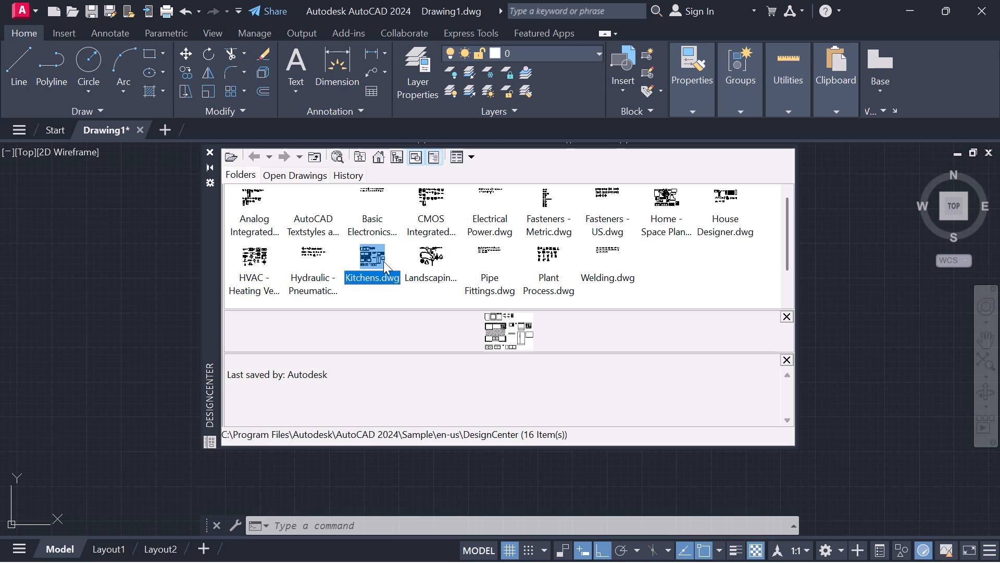
click(717, 222)
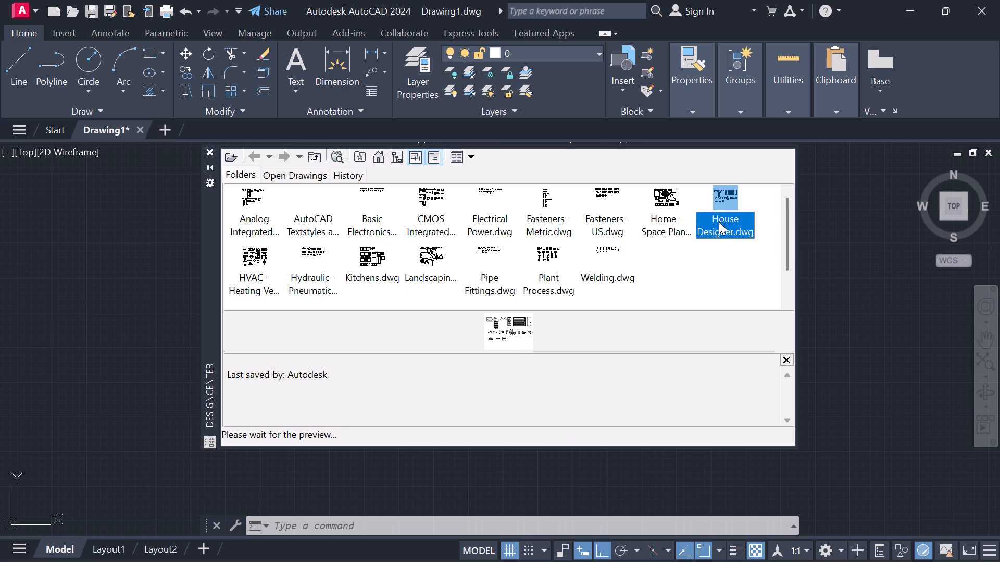
double_click(719, 222)
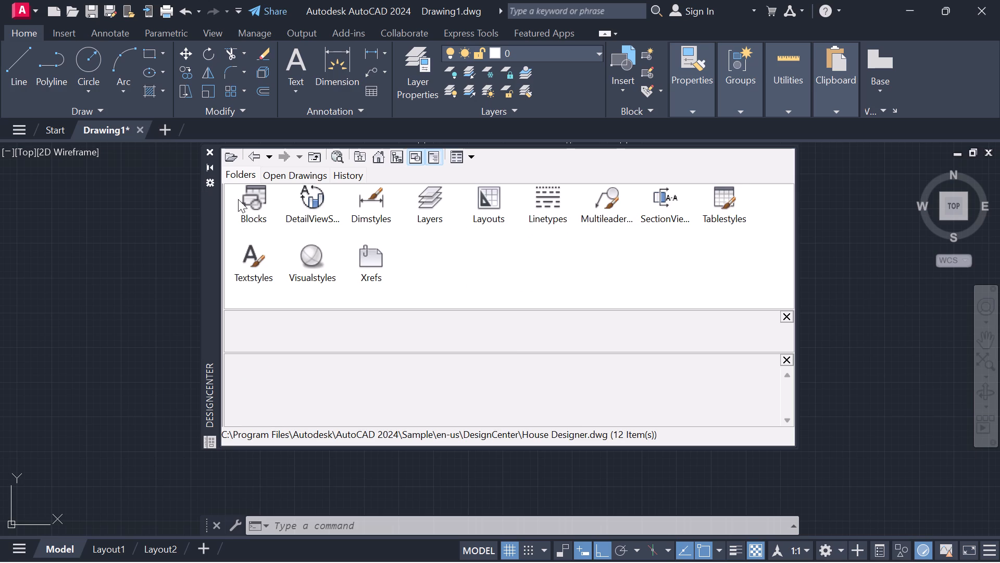
click(253, 199)
click(253, 199)
double_click(254, 199)
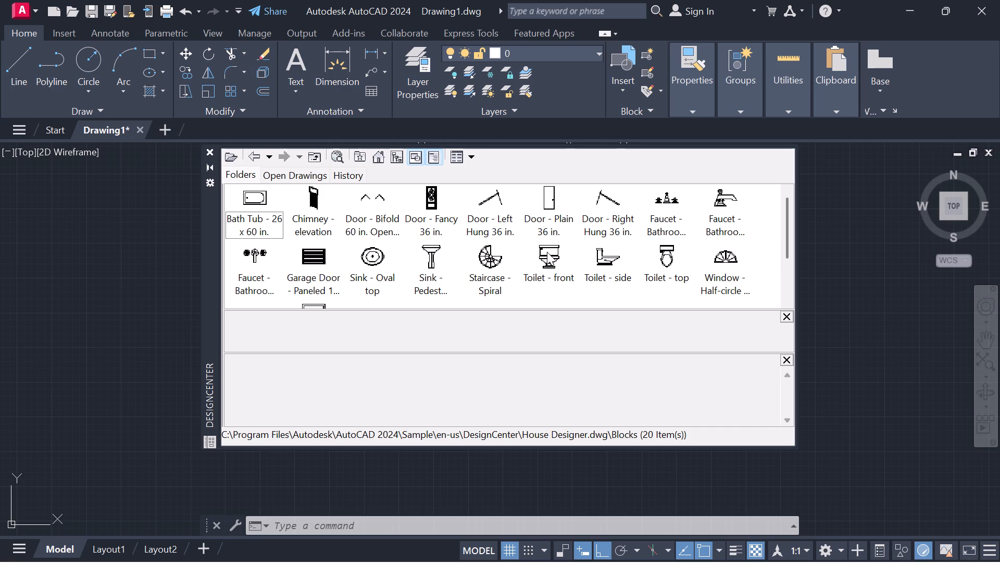
scroll(408, 253, down, 3)
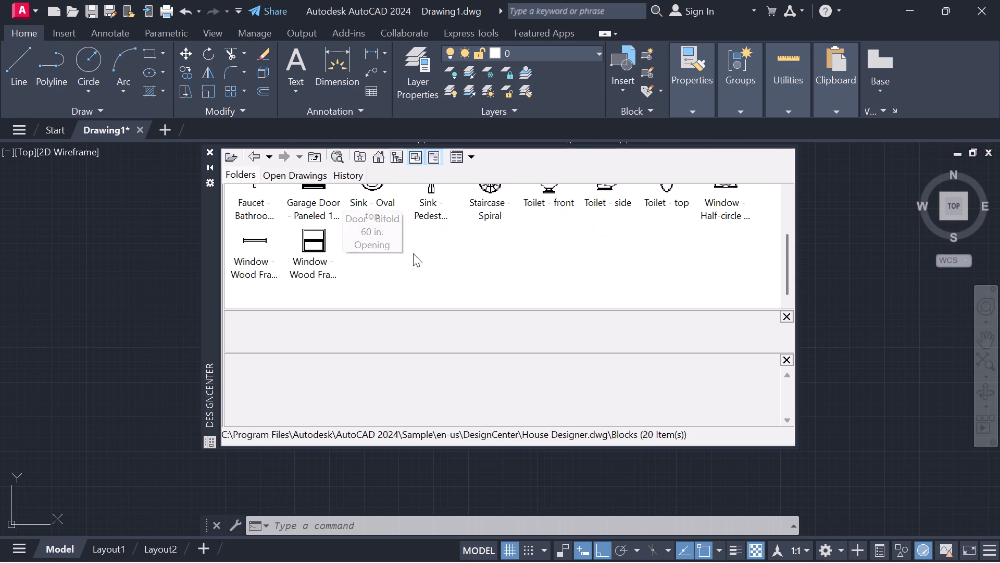
scroll(413, 253, up, 3)
scroll(413, 253, down, 3)
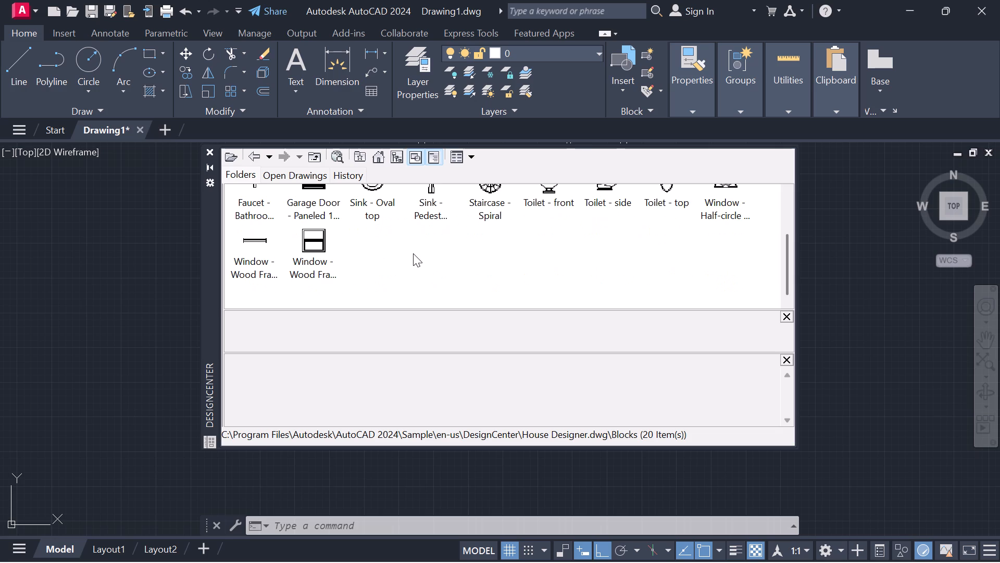
scroll(413, 253, up, 2)
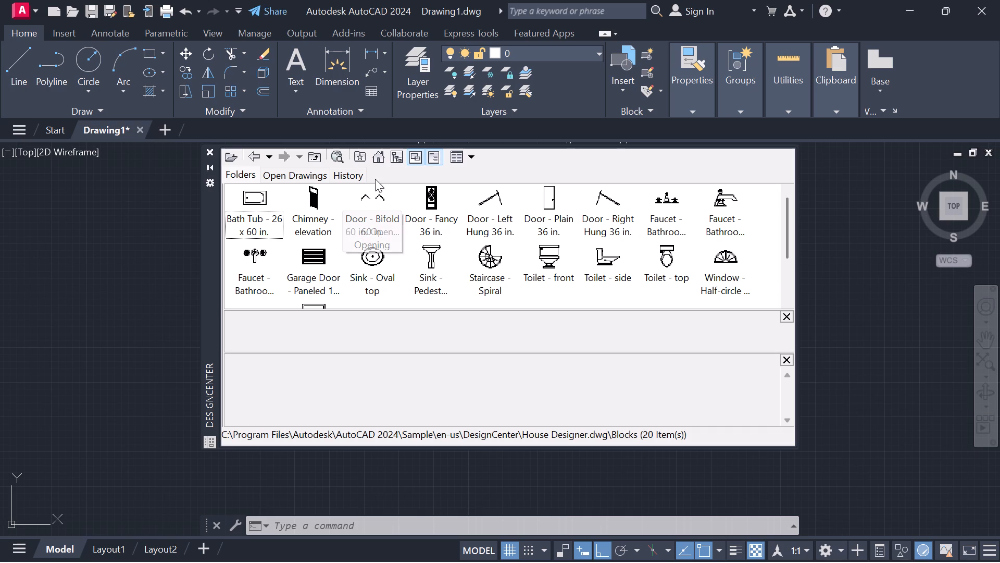
Return to DesignCenter's home folder and open the blocks of Kitchens.dwg from the en-us DesignCenter samples.
click(396, 156)
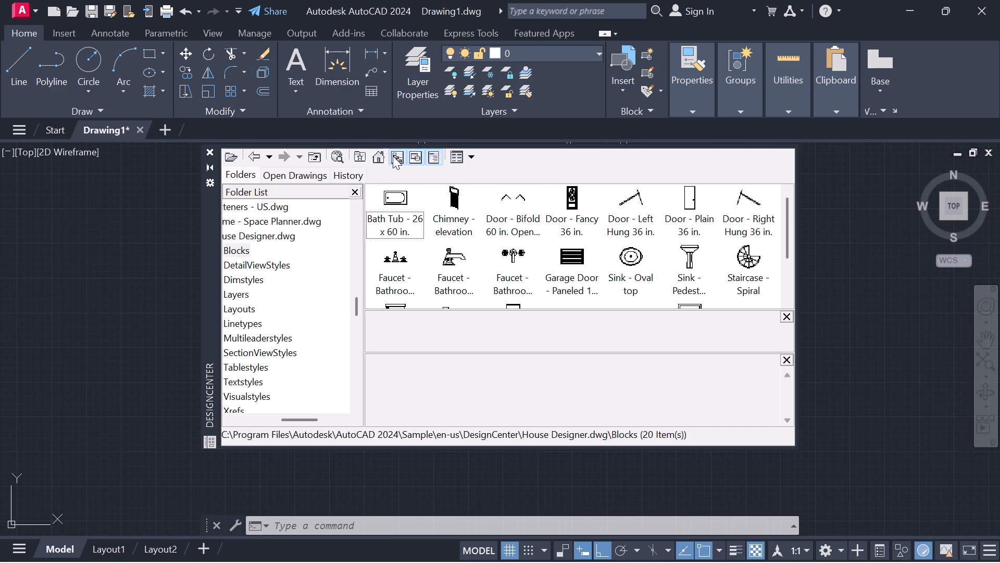
click(380, 160)
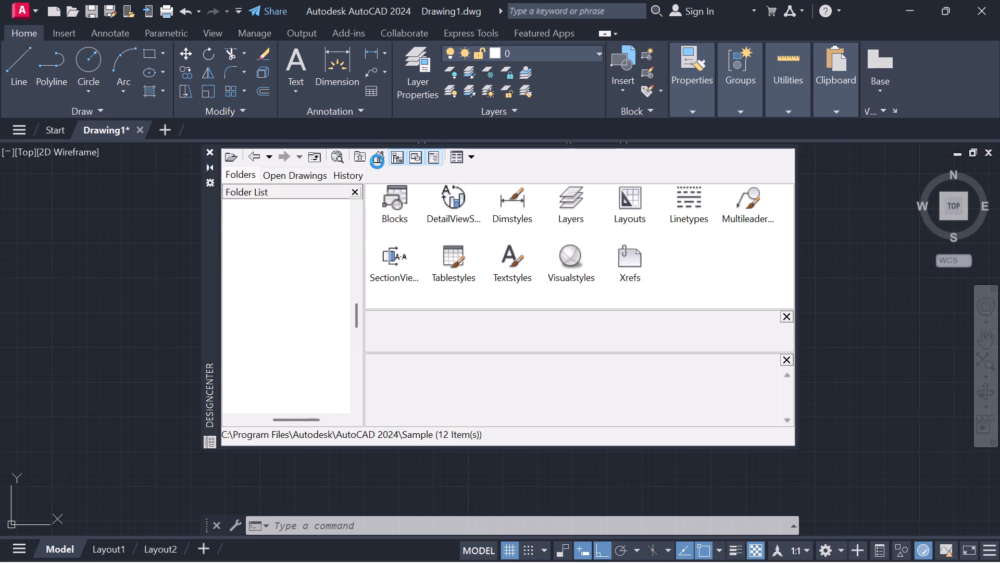
click(356, 189)
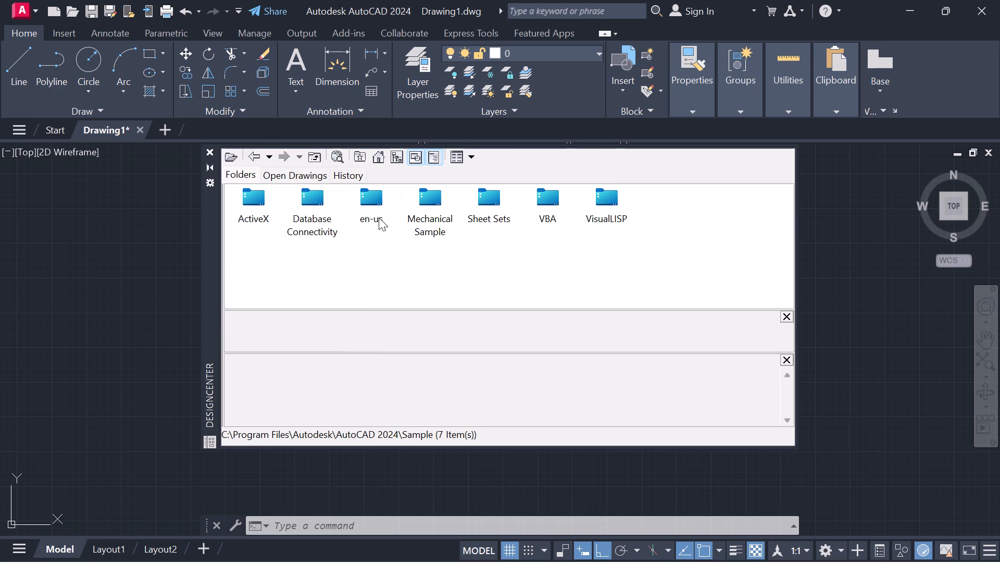
click(379, 158)
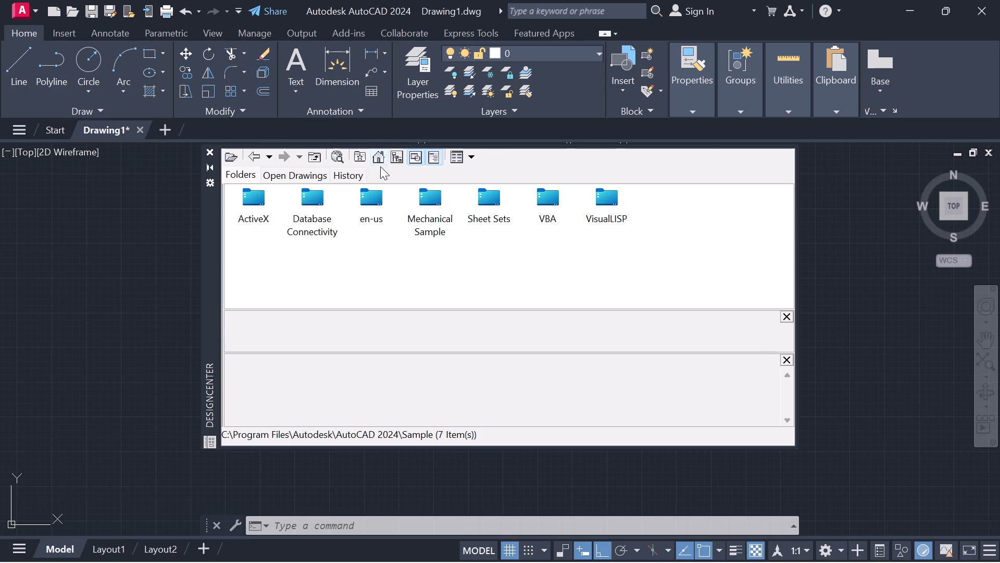
click(382, 156)
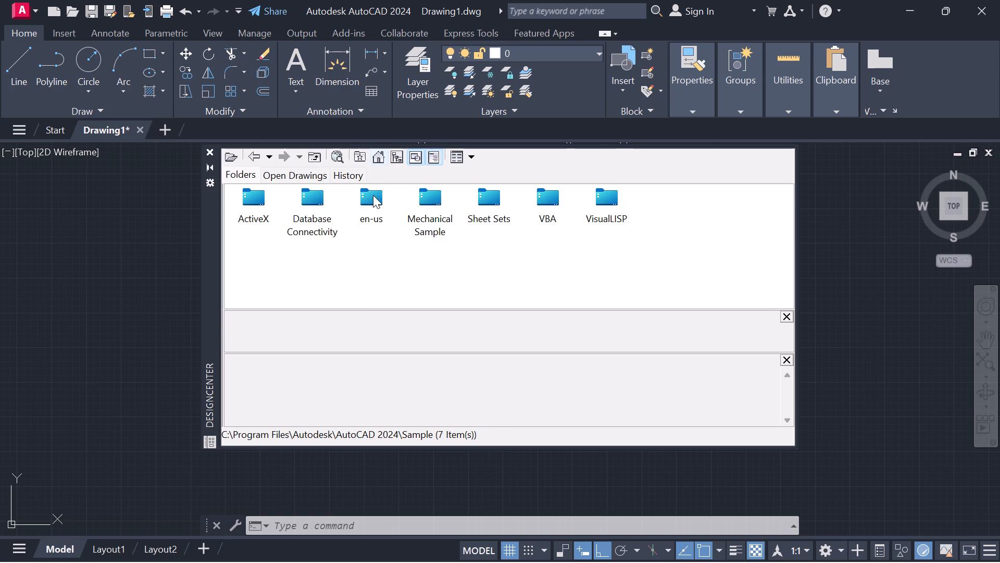
double_click(372, 197)
double_click(251, 199)
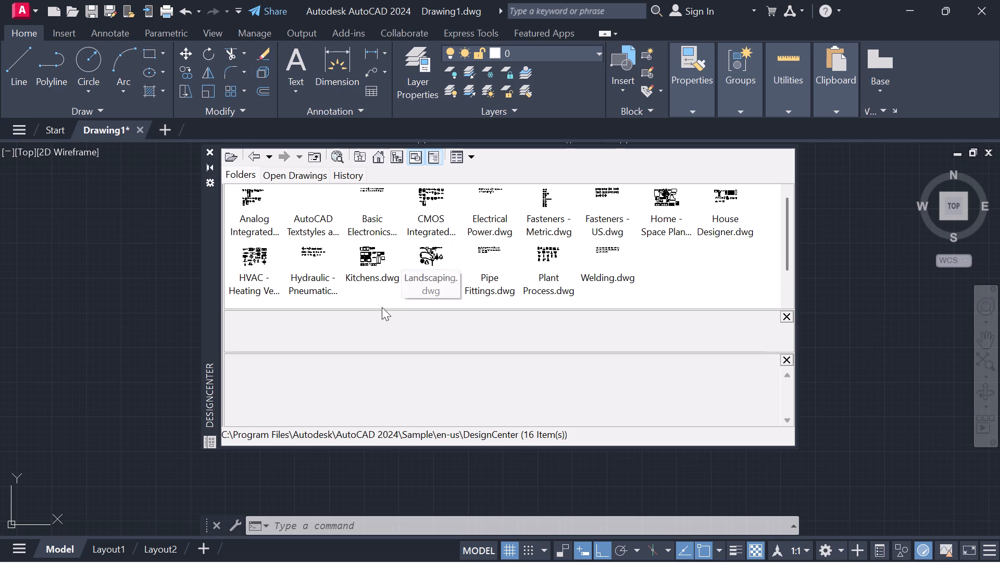
double_click(375, 266)
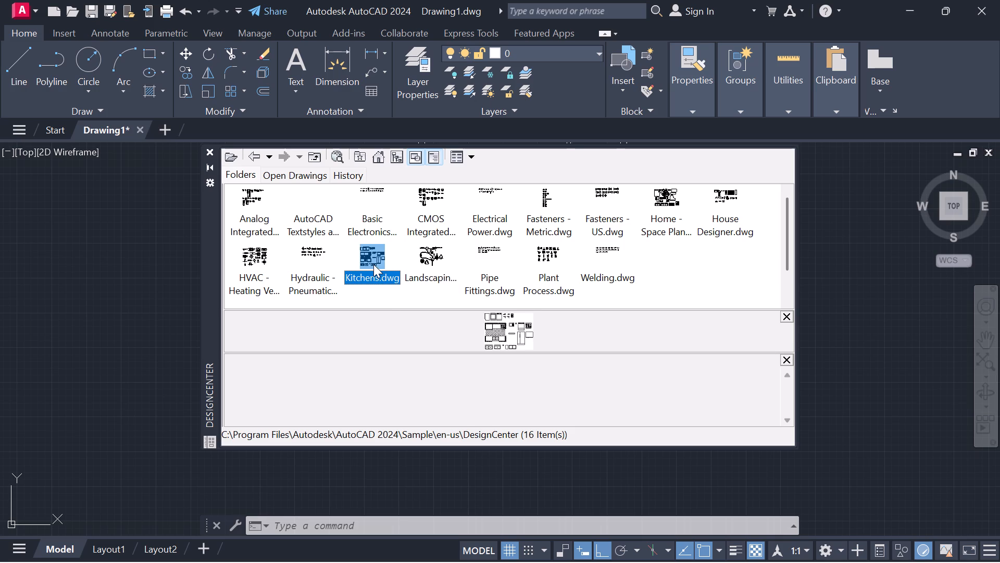
double_click(372, 261)
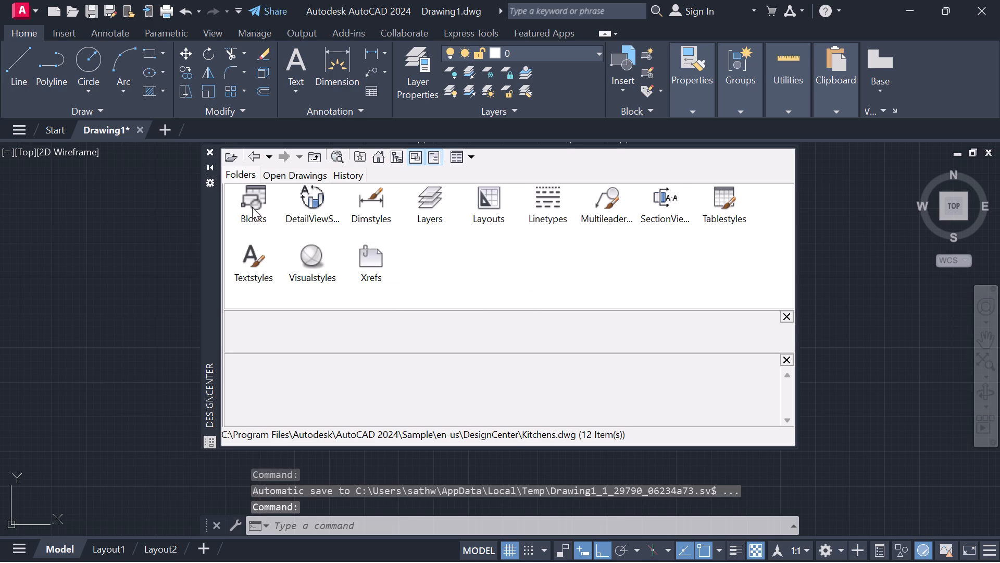
double_click(252, 205)
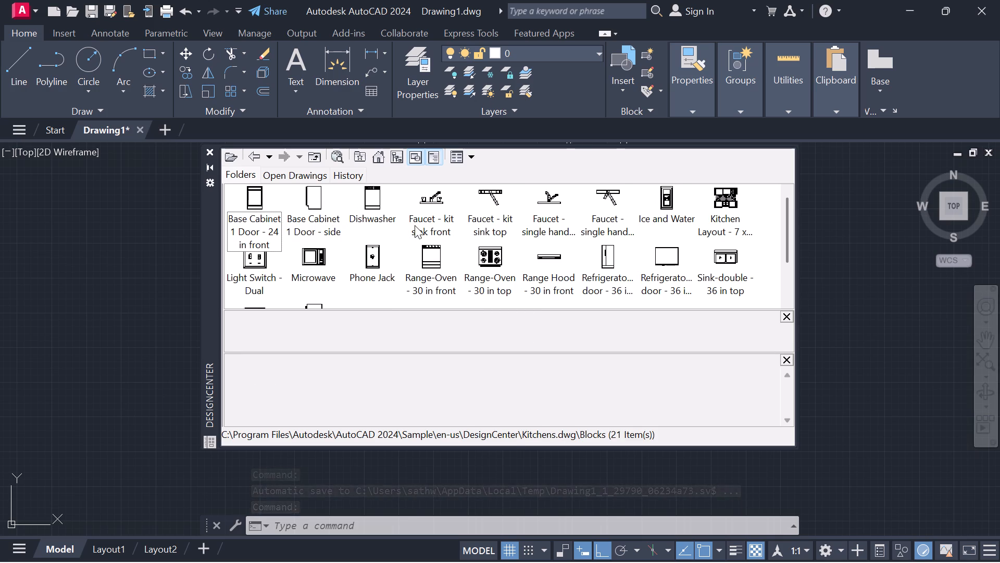
Look through the kitchen blocks and preview the top-view 30 in Range-Oven and the 7 x 8 ft Kitchen Layout.
scroll(435, 226, down, 5)
scroll(435, 226, up, 1)
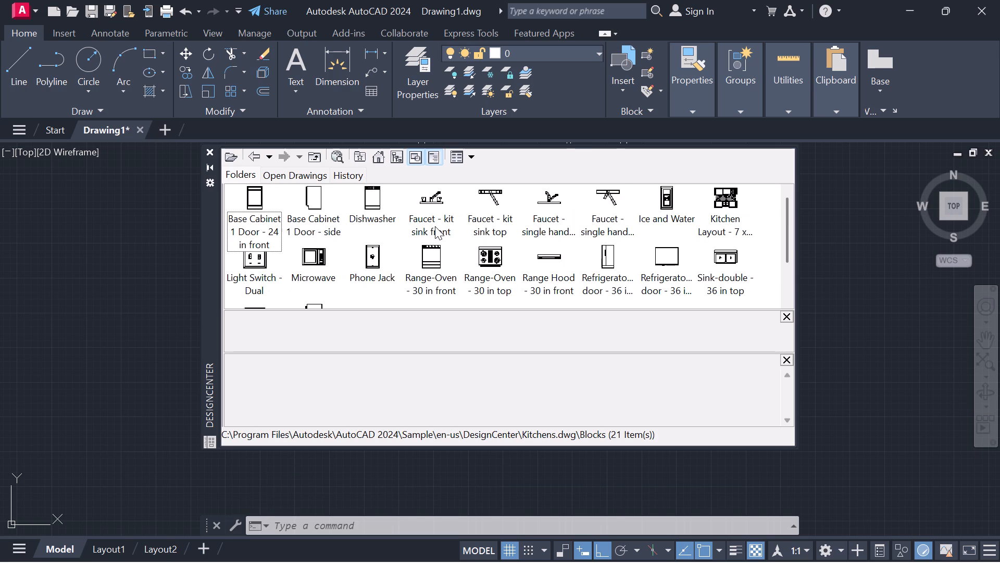
scroll(435, 226, up, 2)
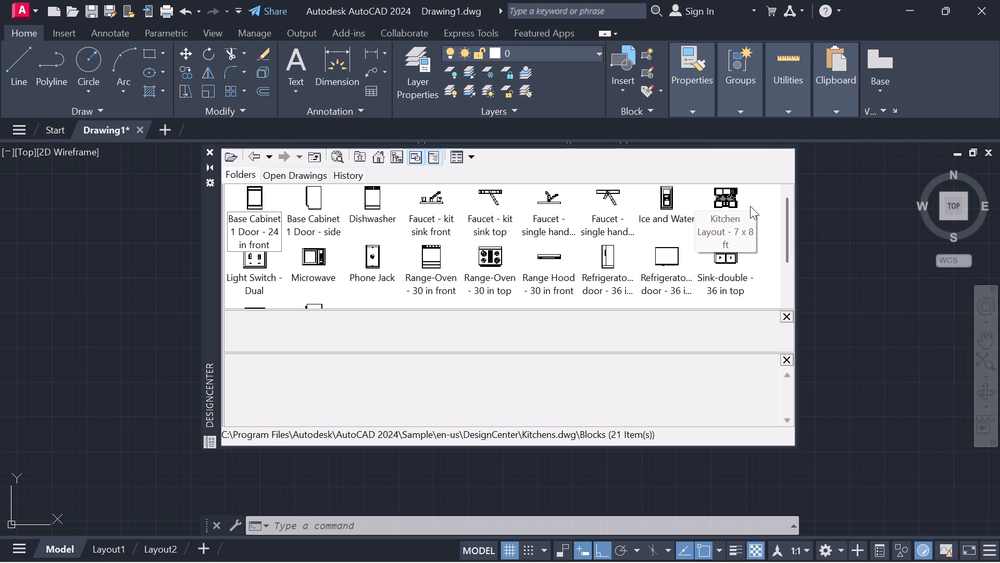
click(479, 264)
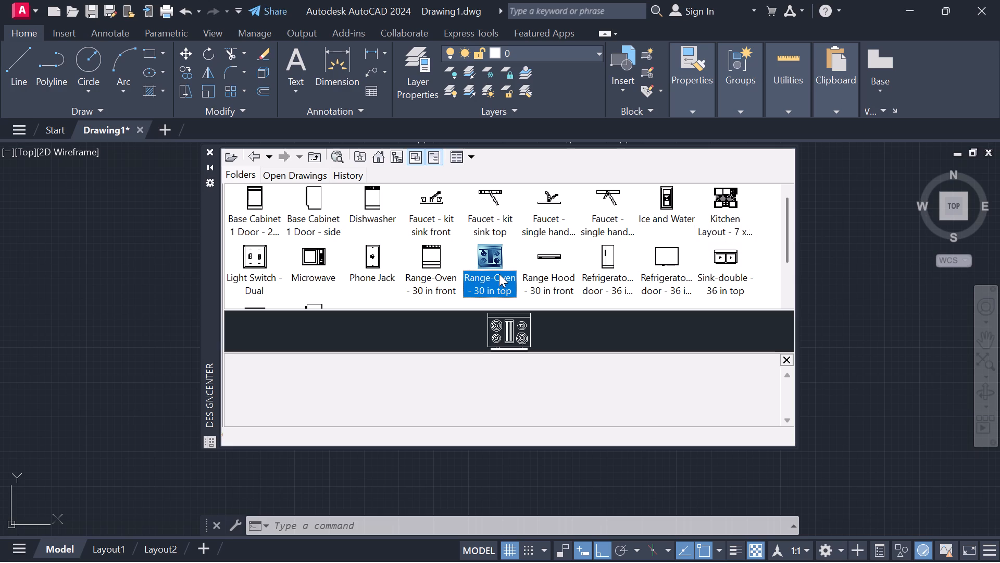
click(721, 198)
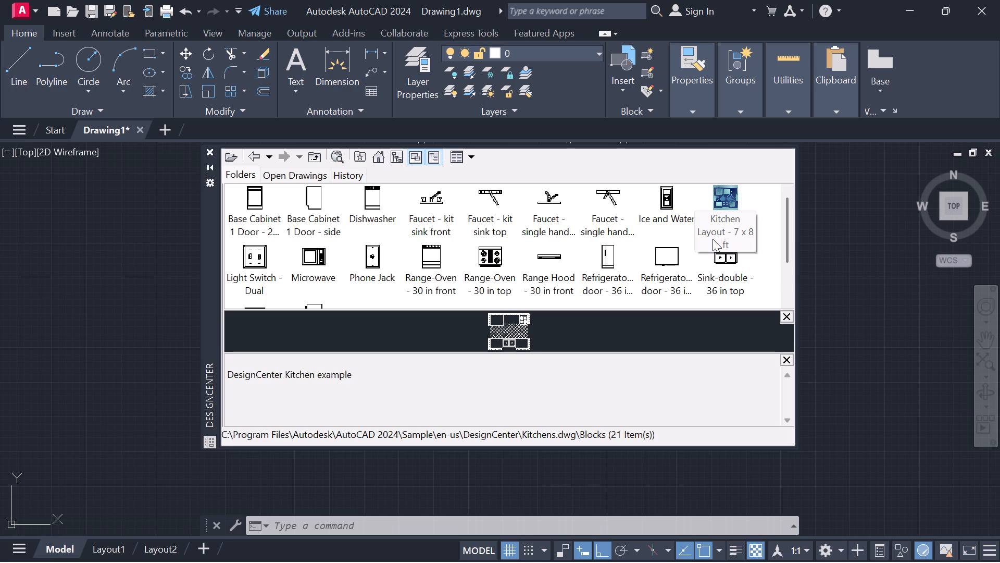
Insert the Kitchen Layout - 7 x 8 ft block at scale 1 and 0° rotation east of the floor plan, and close DesignCenter.
click(723, 198)
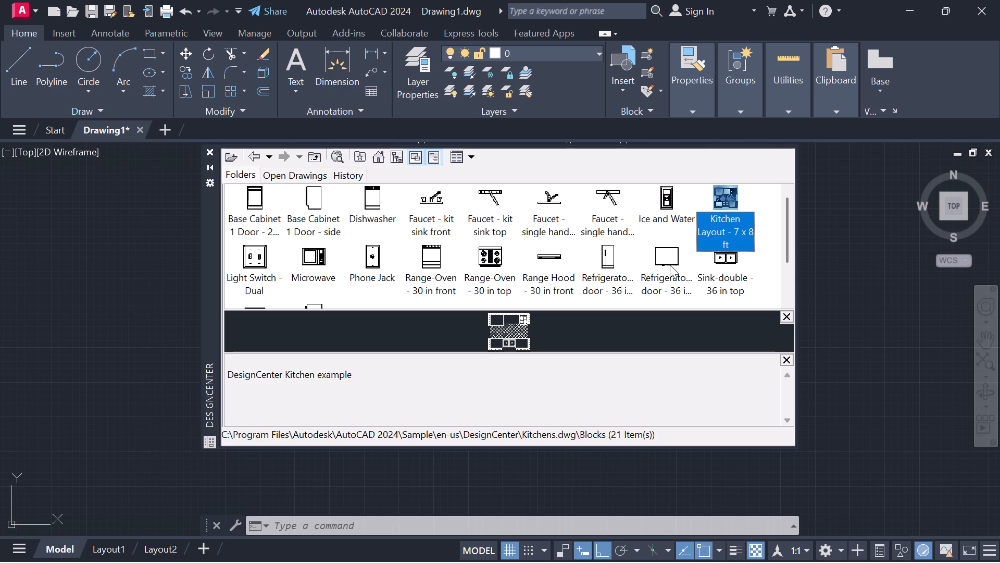
click(510, 322)
click(517, 325)
drag(517, 325, 596, 330)
double_click(720, 197)
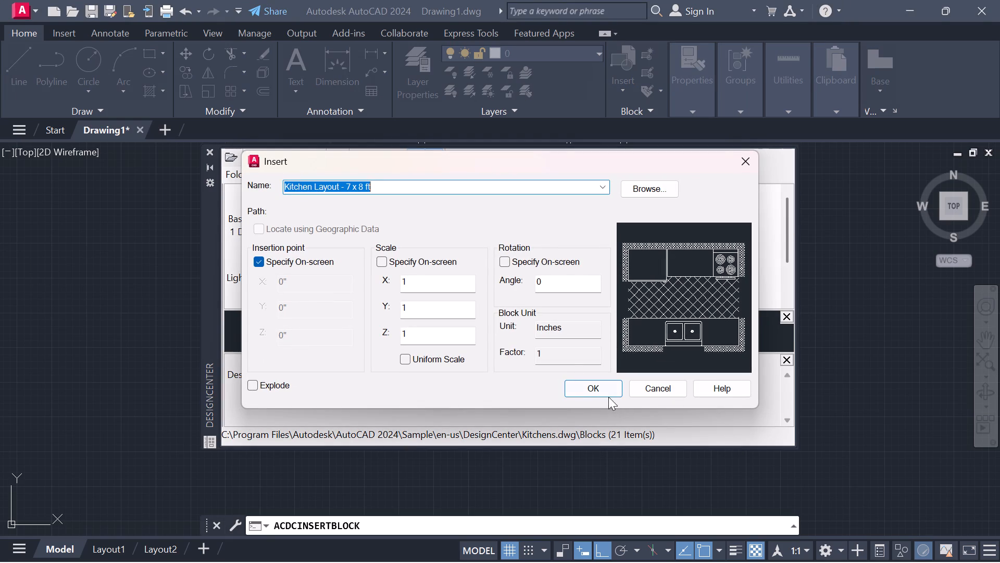
click(580, 387)
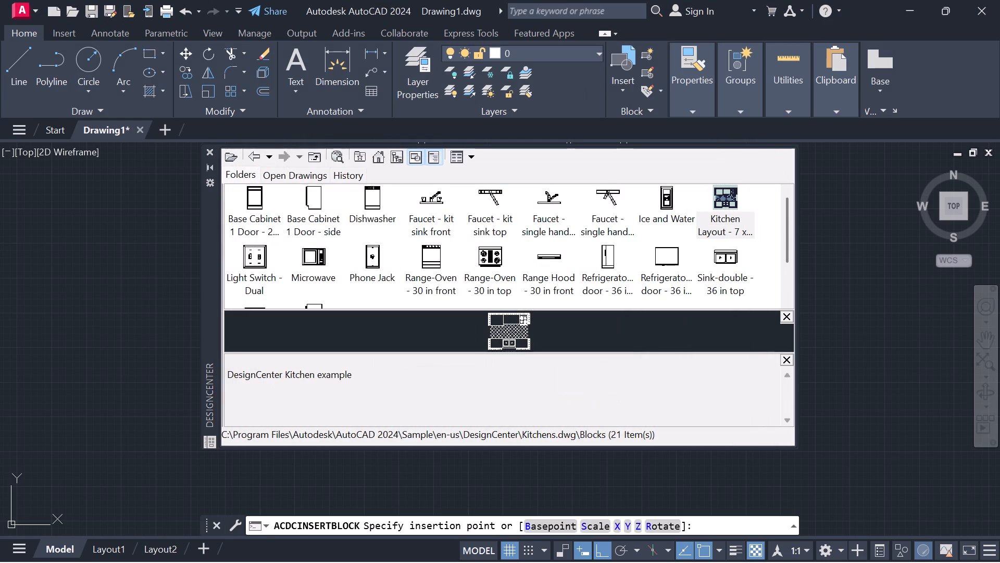
click(834, 342)
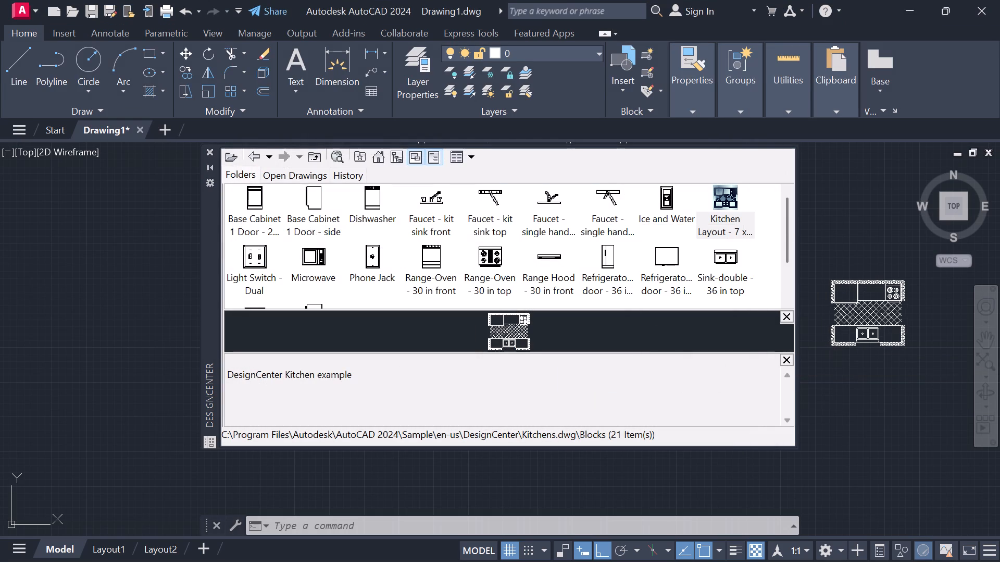
click(208, 152)
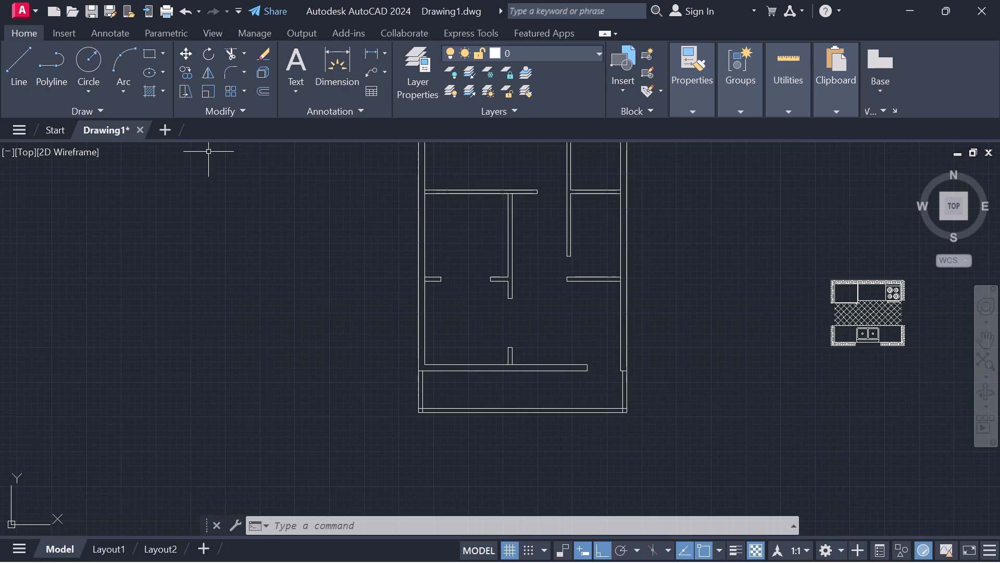
Move the kitchen layout block straight west, closer to the floor plan's east wall.
click(888, 322)
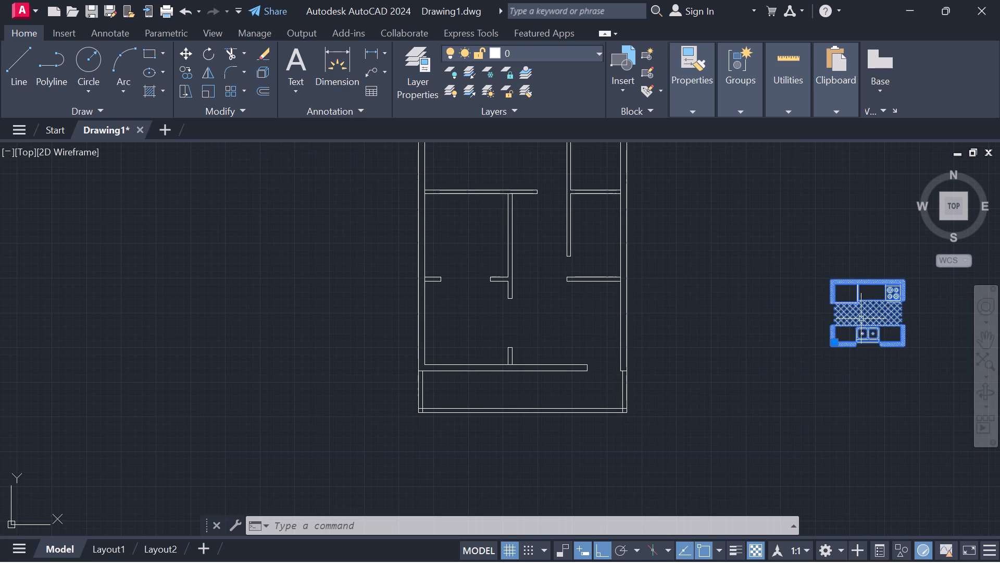
click(835, 341)
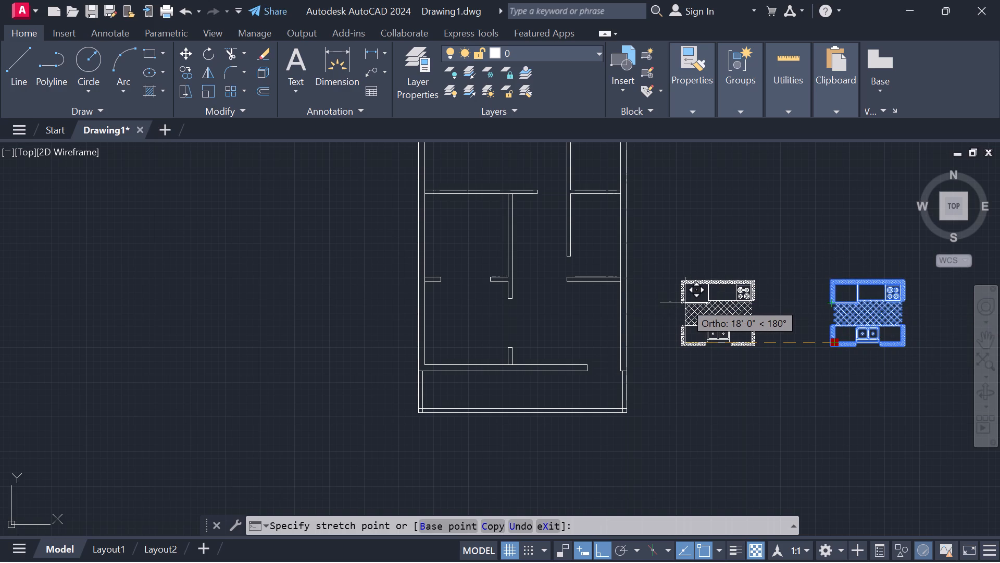
click(698, 302)
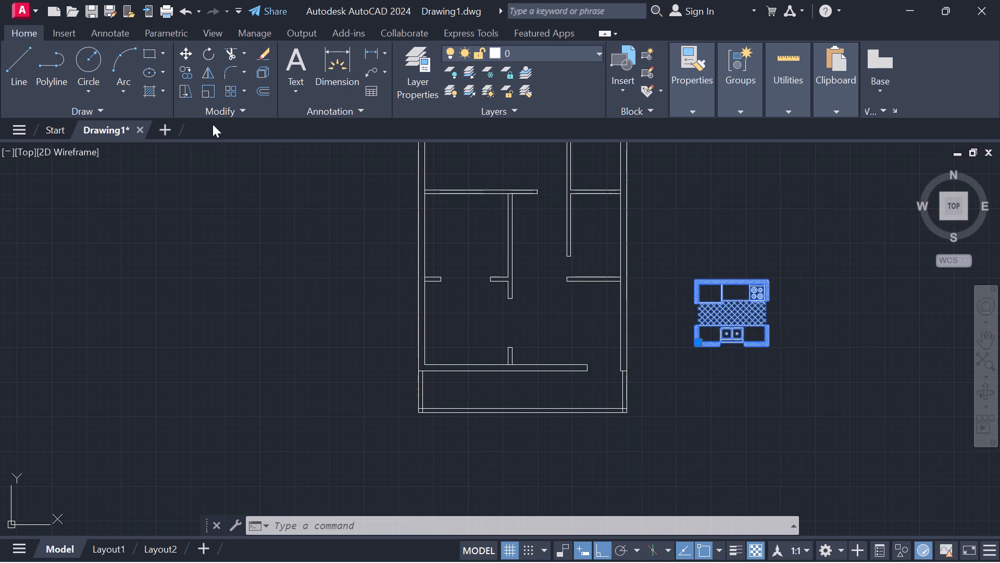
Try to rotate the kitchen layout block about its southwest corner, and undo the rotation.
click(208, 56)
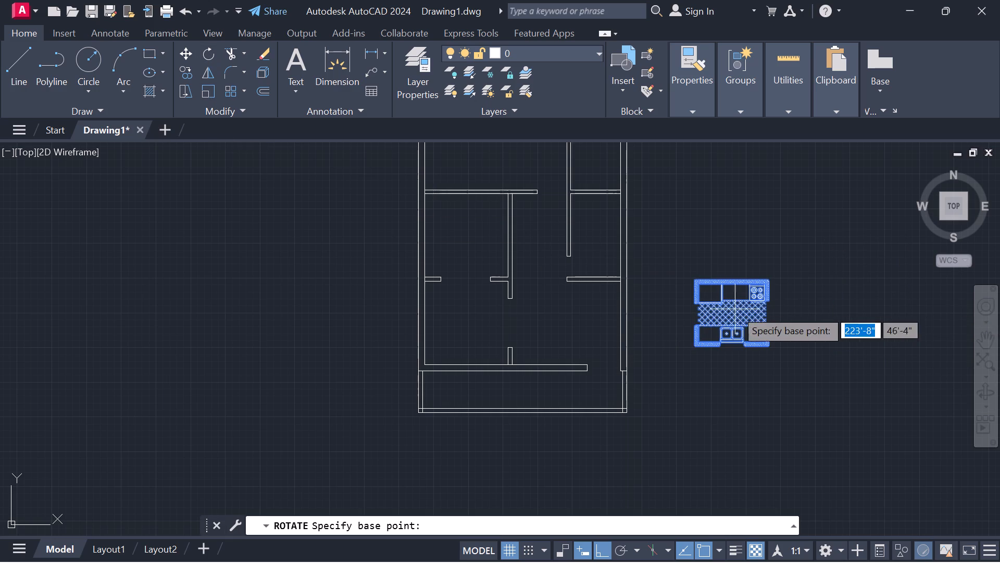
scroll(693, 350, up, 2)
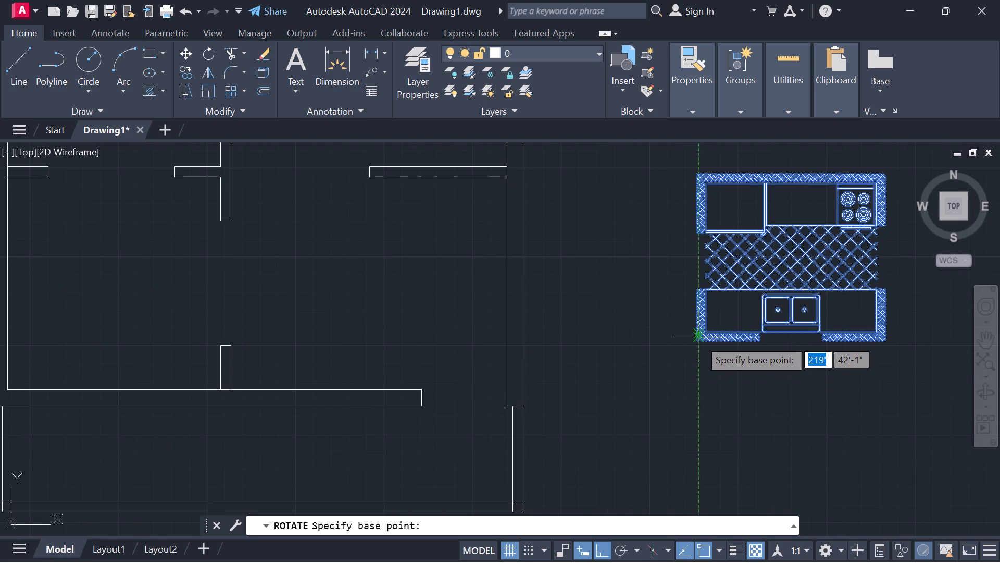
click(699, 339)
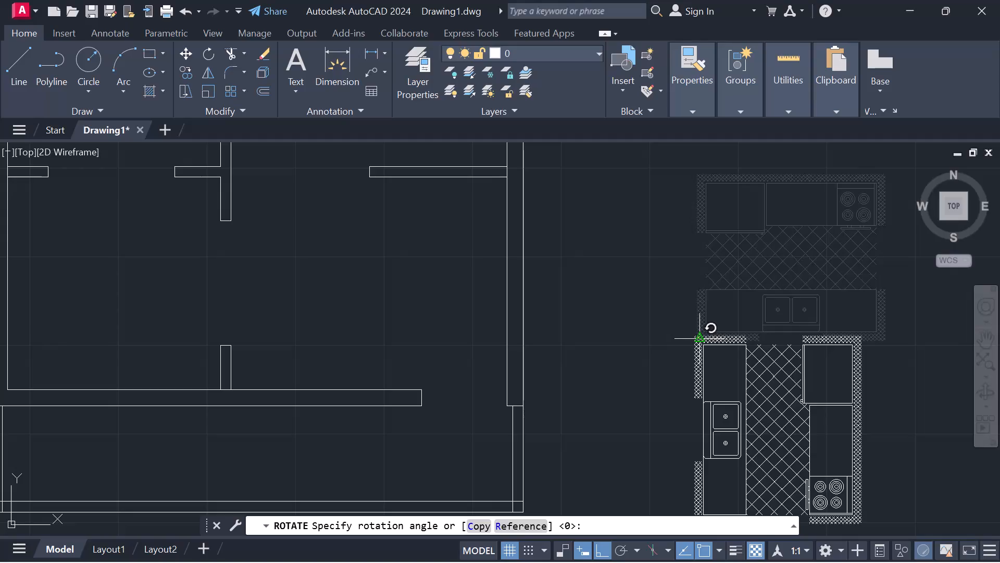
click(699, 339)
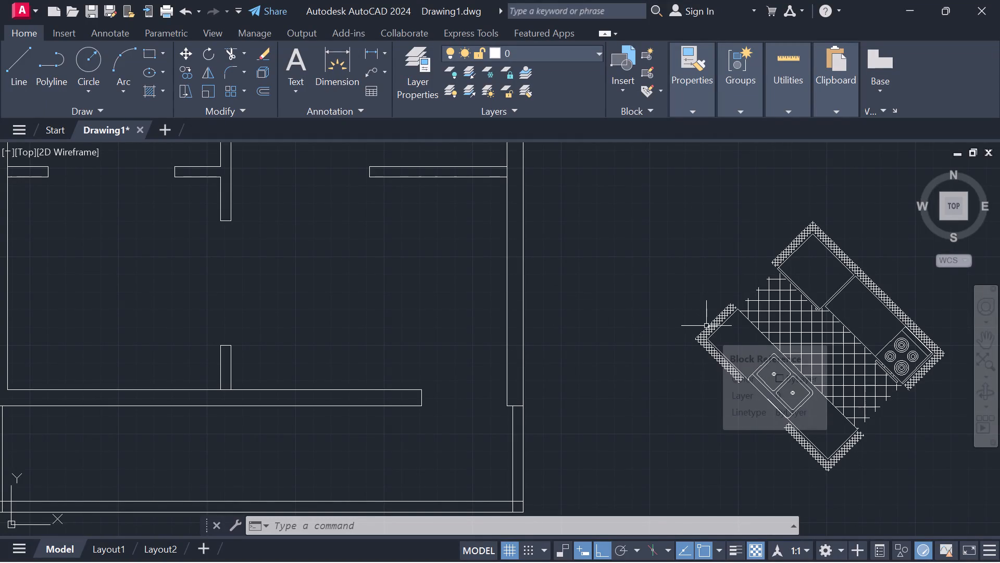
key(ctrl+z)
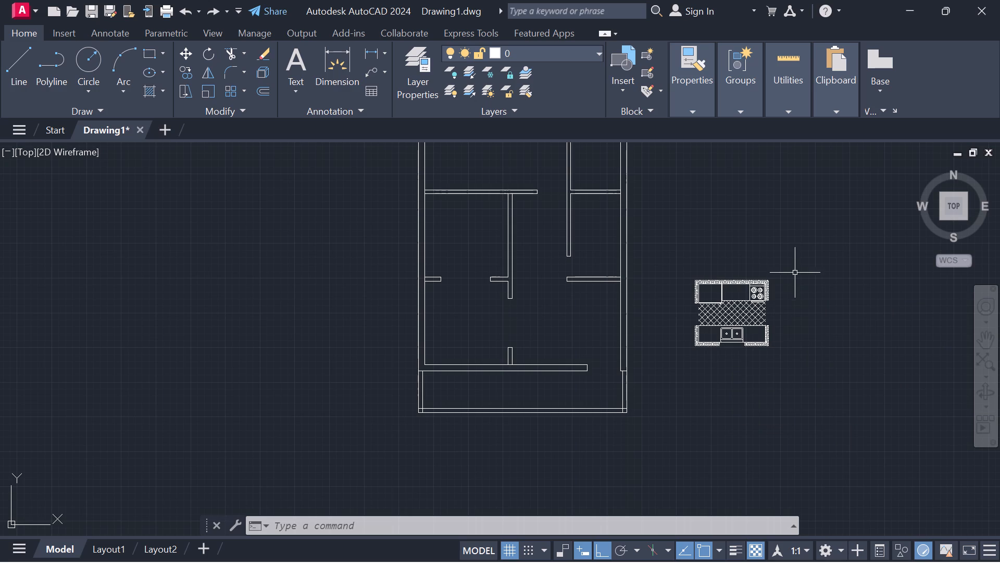
Rotate the kitchen layout block 270° about its southwest outer corner with ortho on.
drag(794, 262, 934, 412)
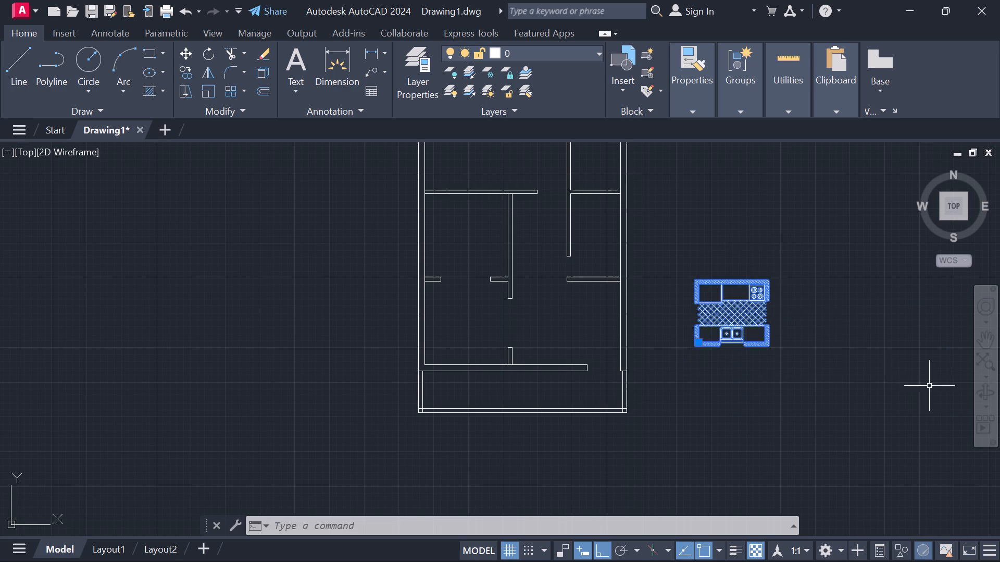
click(208, 53)
key(F8)
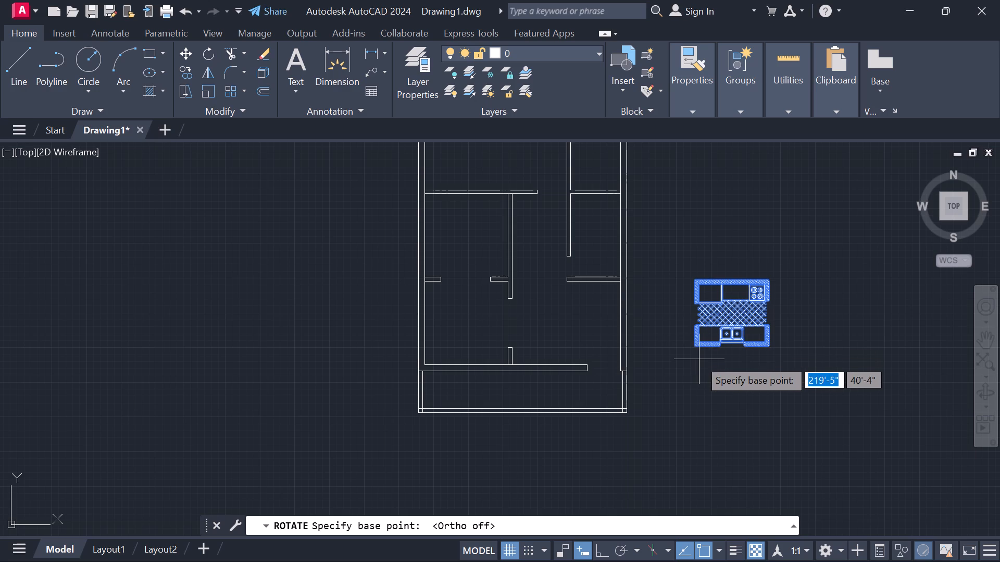
key(F8)
scroll(694, 344, up, 2)
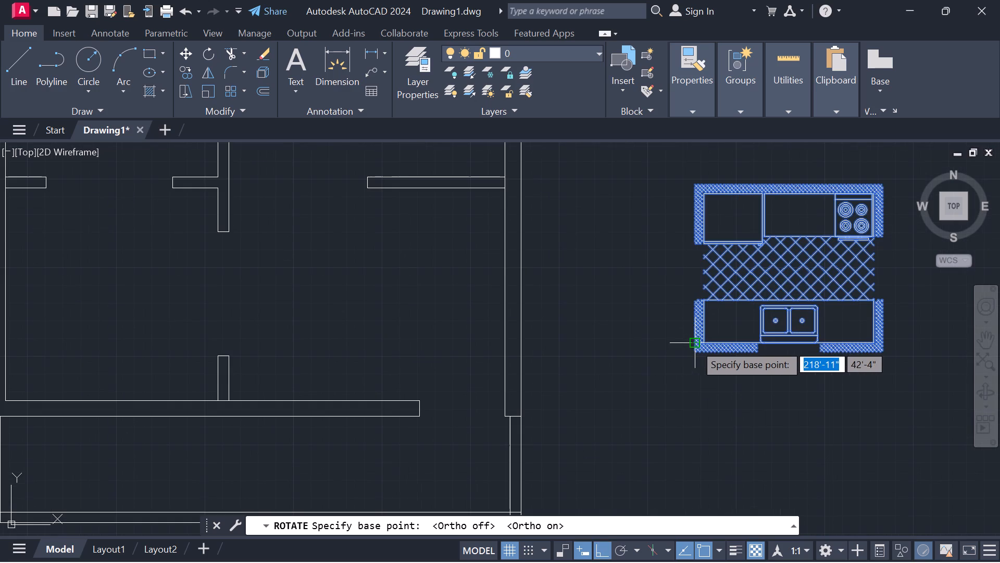
click(695, 351)
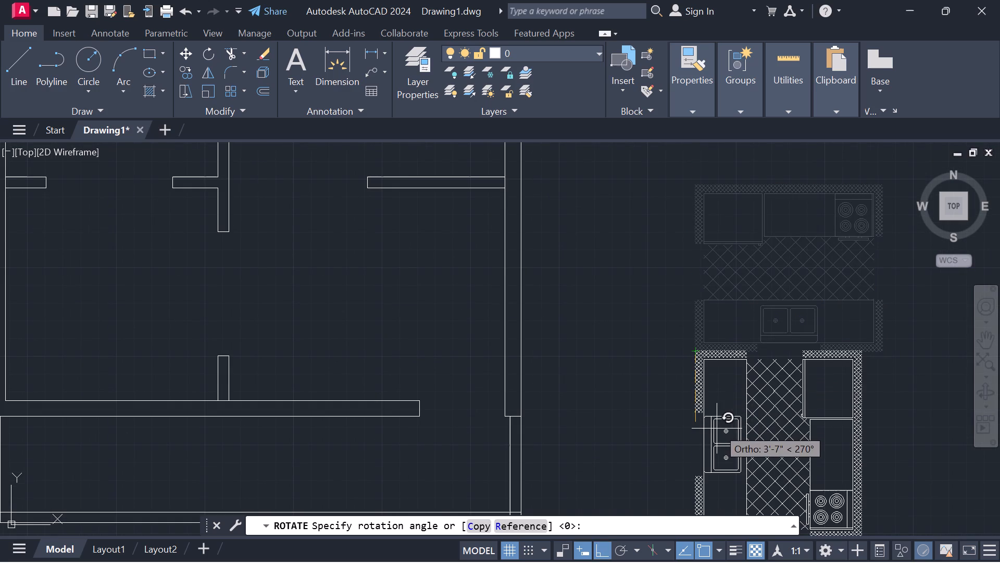
click(711, 488)
Open the Block Editor from the kitchen layout block with the block name changed to Kitchen Layout - 10'x10' ft.
scroll(715, 483, down, 1)
middle_drag(716, 483, 712, 383)
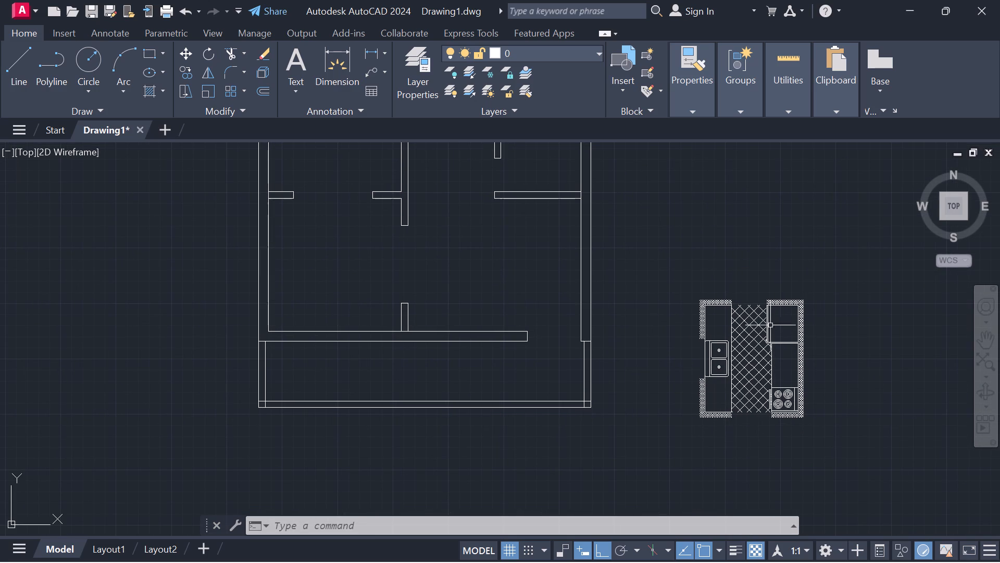
click(771, 278)
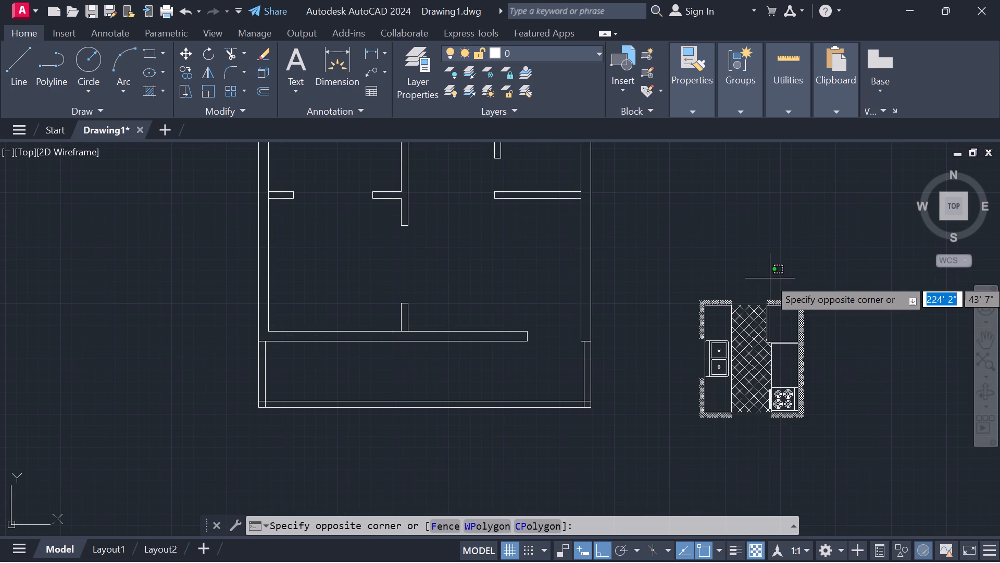
key(Escape)
double_click(744, 325)
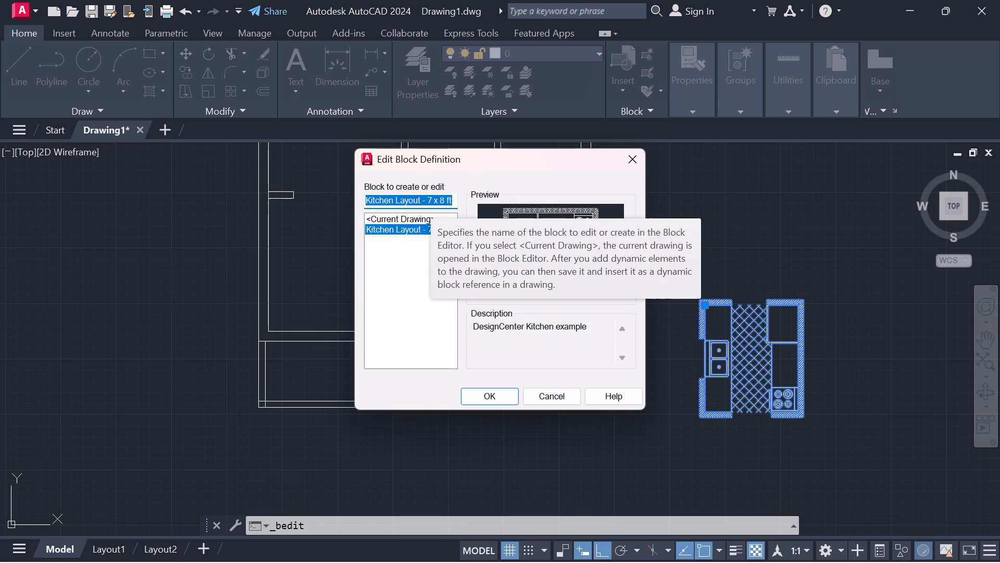
click(442, 199)
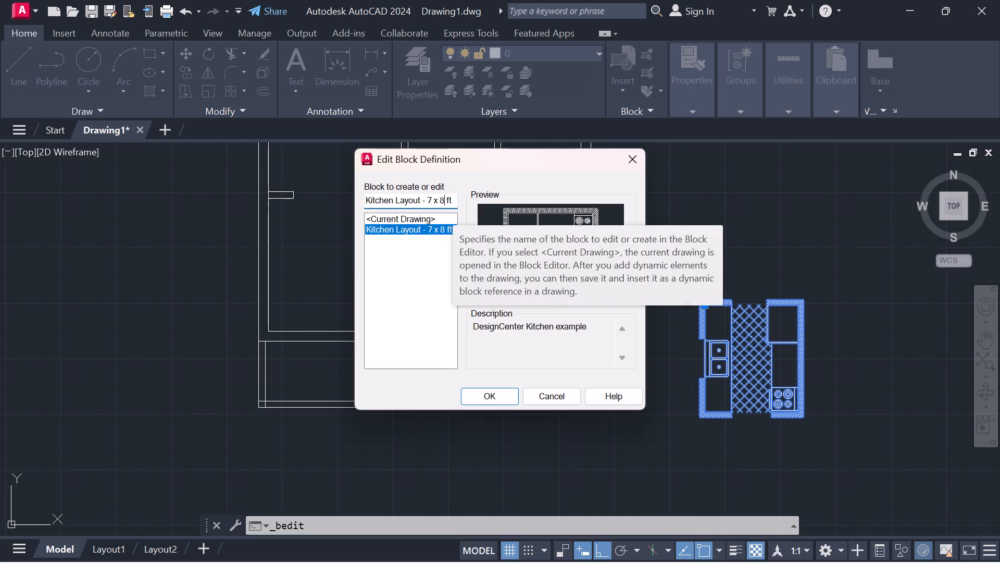
key(BackSpace)
key(BackSpace)
key(BackSpace)
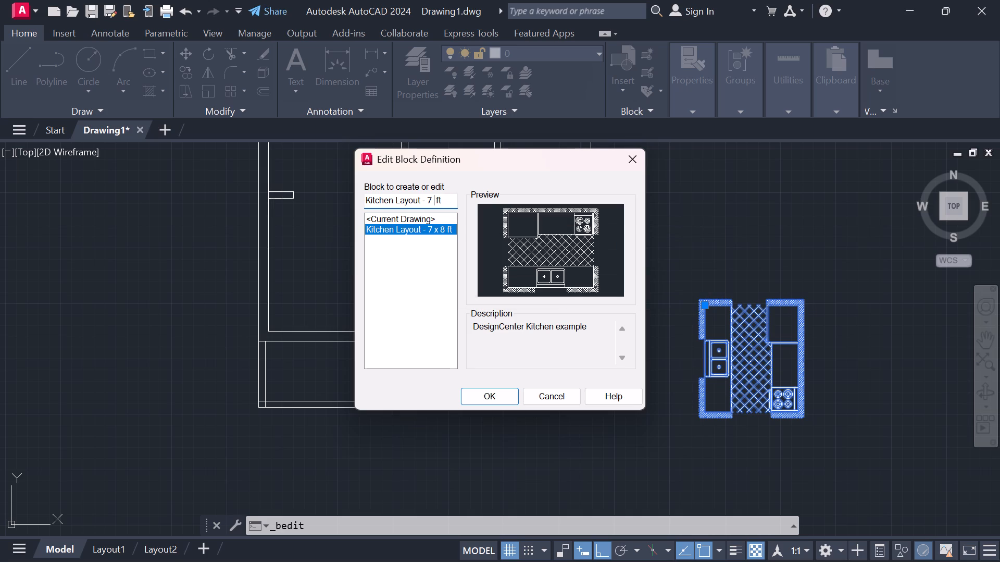
key(BackSpace)
key(BackSpace)
key(1)
text(0'x10')
key(Return)
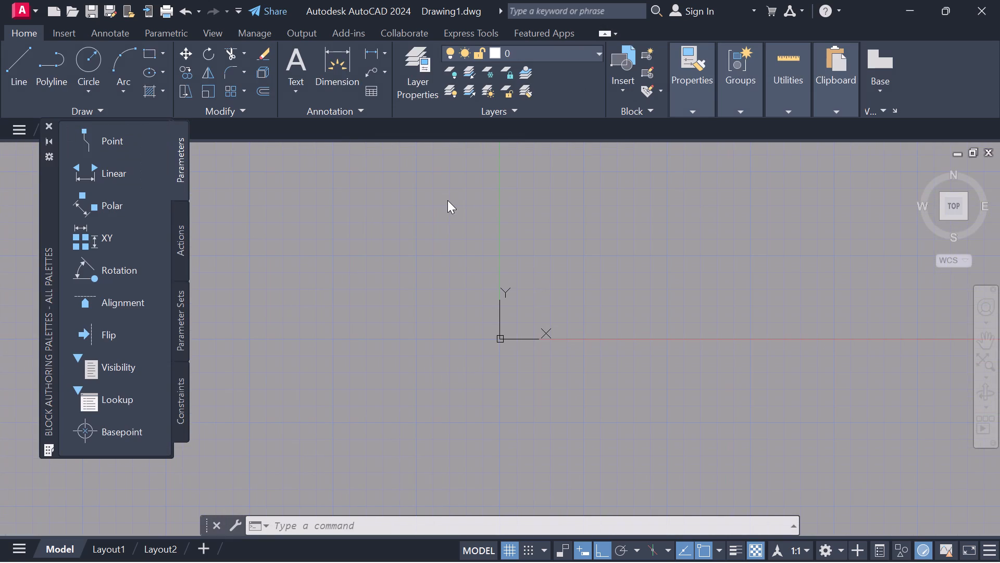
Close the Block Editor, saving the changes to Kitchen Layout - 10'x10' ft.
scroll(578, 269, down, 2)
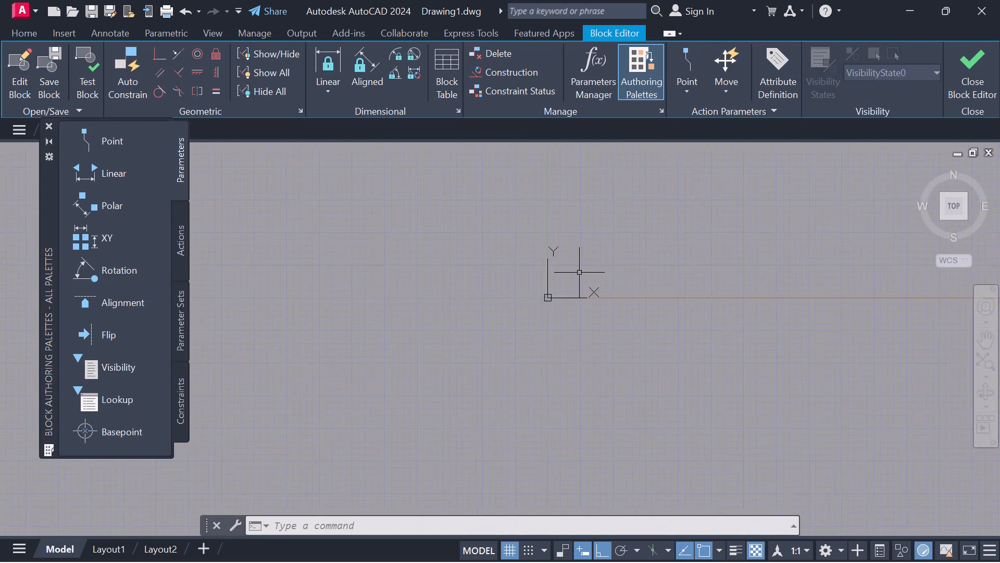
scroll(579, 273, down, 2)
scroll(677, 243, down, 2)
middle_drag(730, 237, 727, 246)
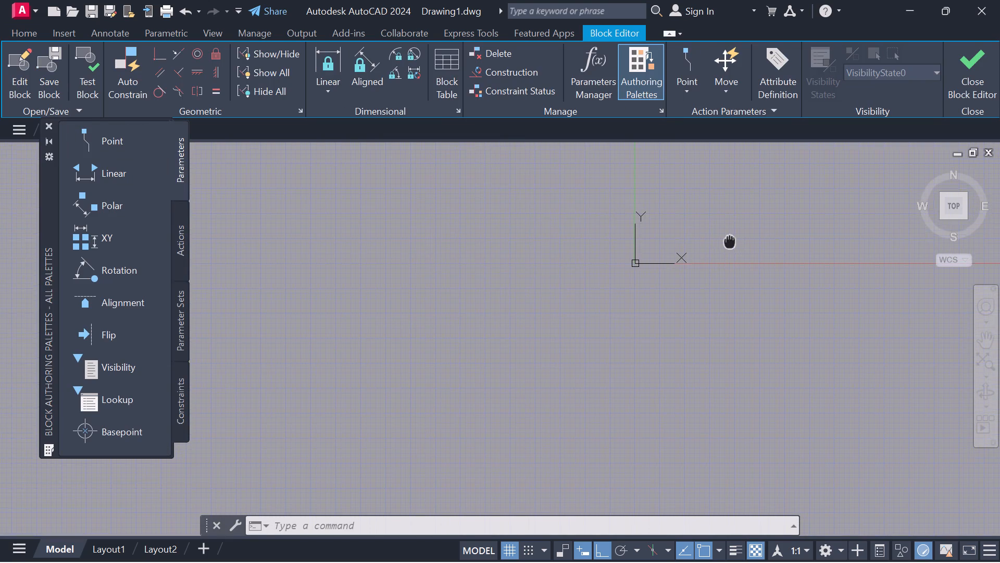
middle_drag(727, 246, 394, 366)
scroll(599, 326, down, 4)
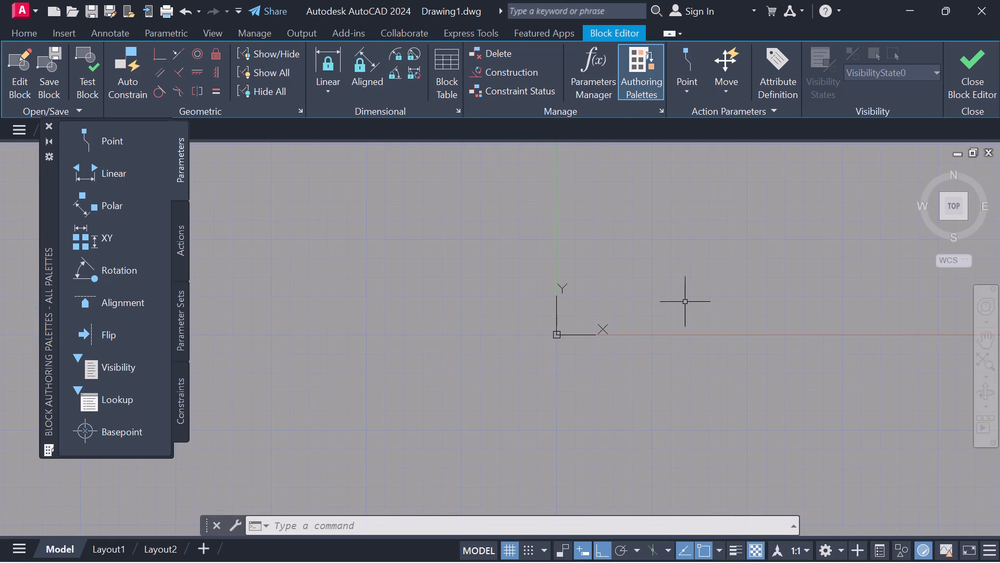
scroll(688, 296, down, 2)
scroll(688, 295, up, 5)
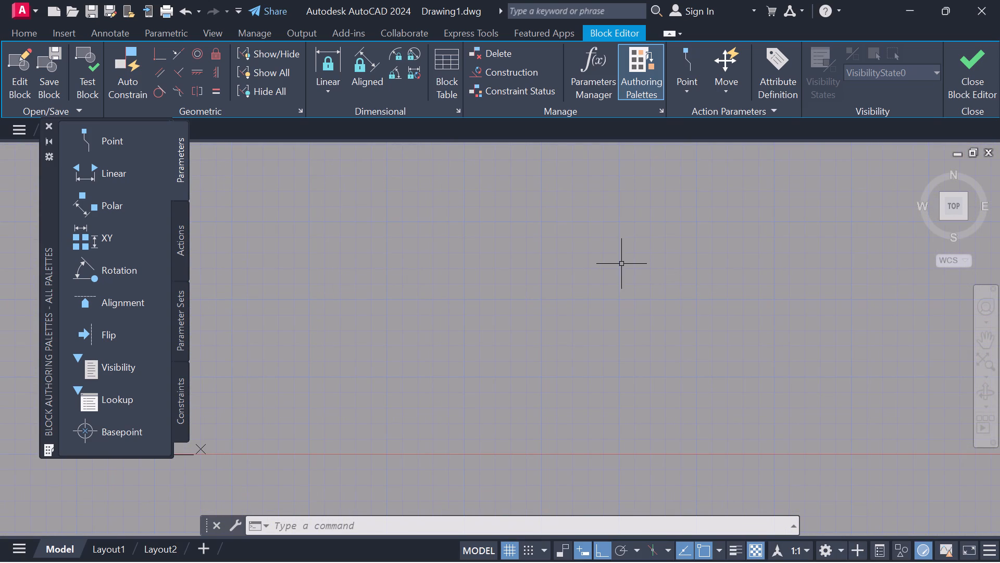
scroll(620, 263, down, 2)
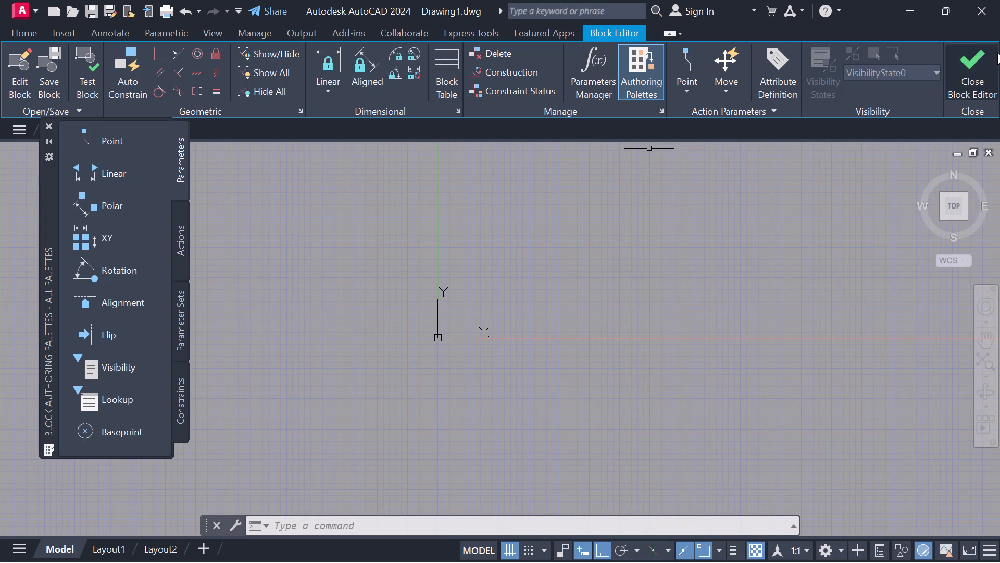
click(966, 62)
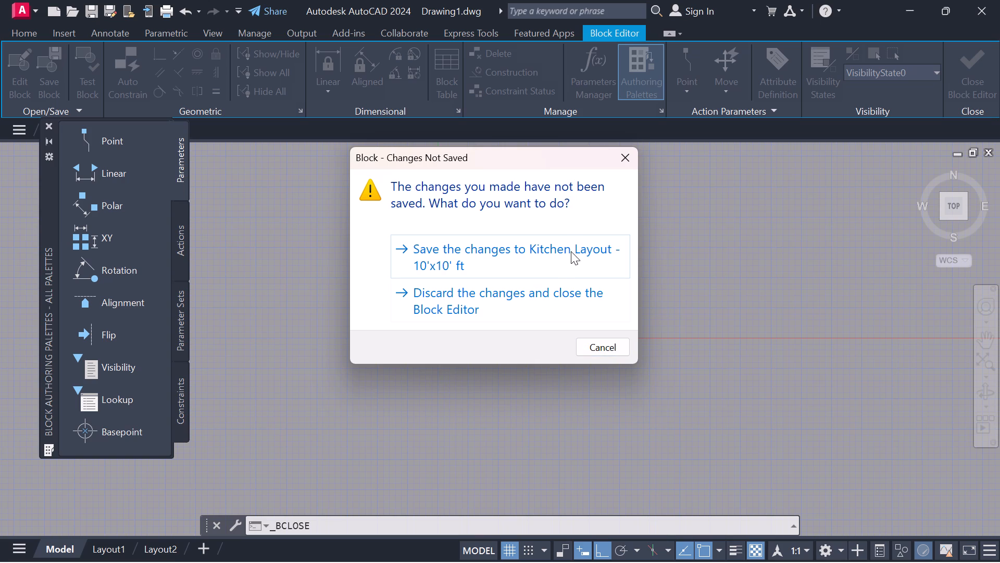
click(556, 265)
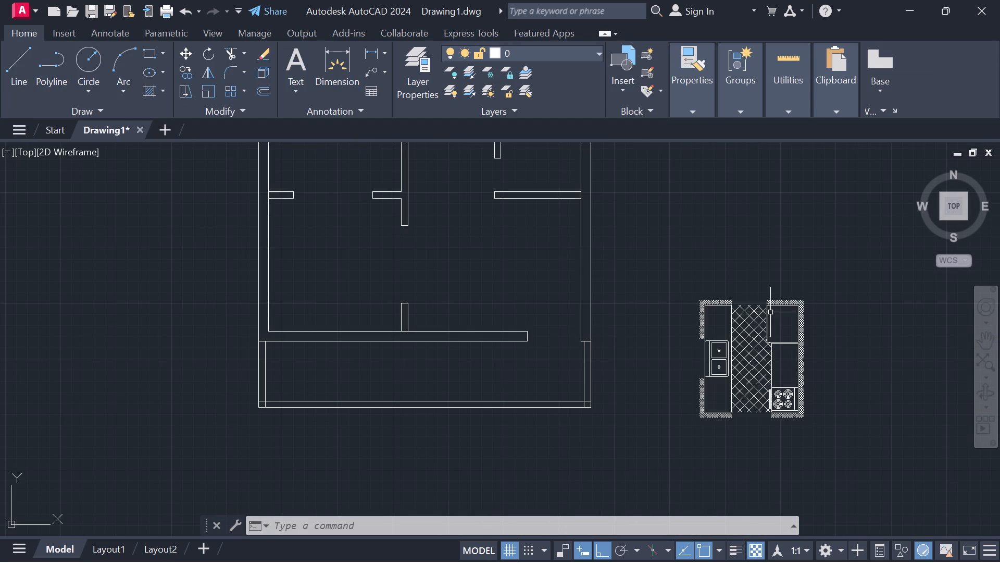
middle_drag(764, 315, 691, 247)
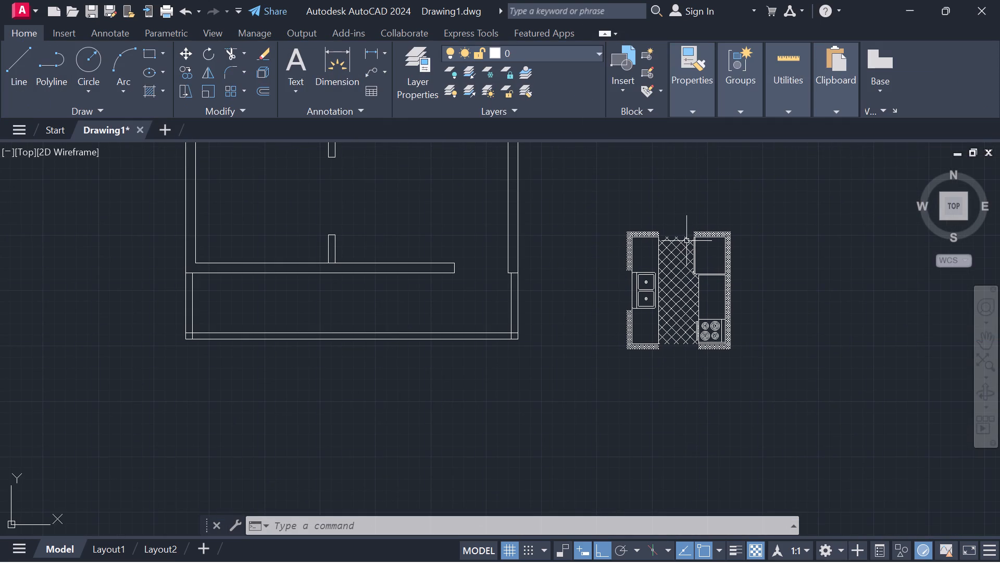
Draw a 10' horizontal line east from the kitchen block's southwest outer corner.
middle_drag(686, 240, 697, 255)
scroll(650, 357, up, 2)
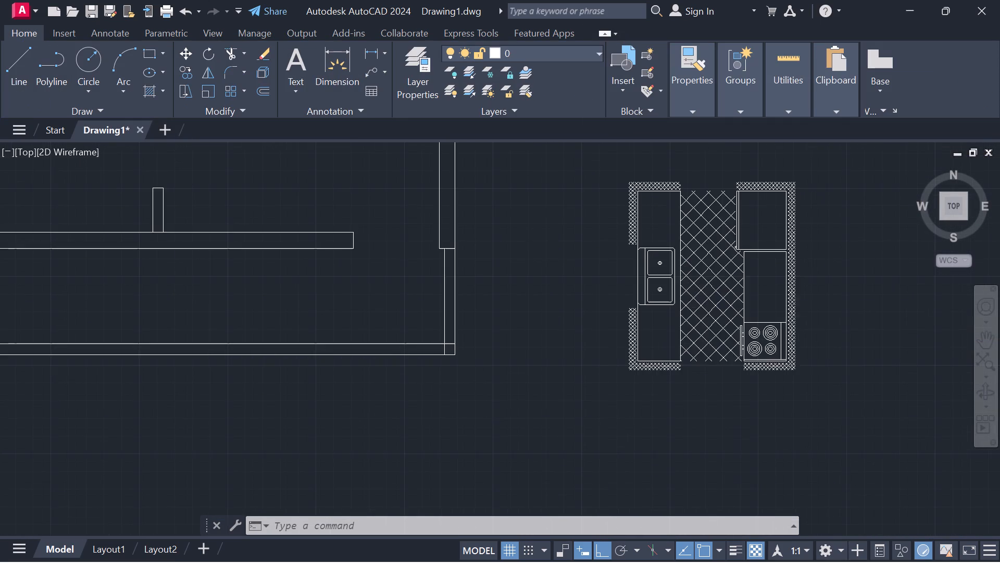
click(8, 73)
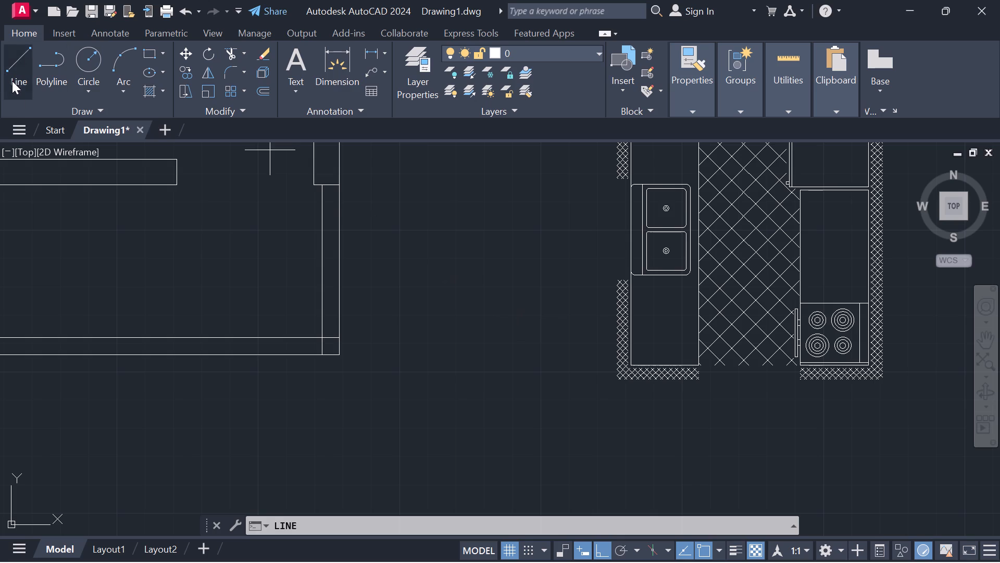
scroll(622, 391, up, 2)
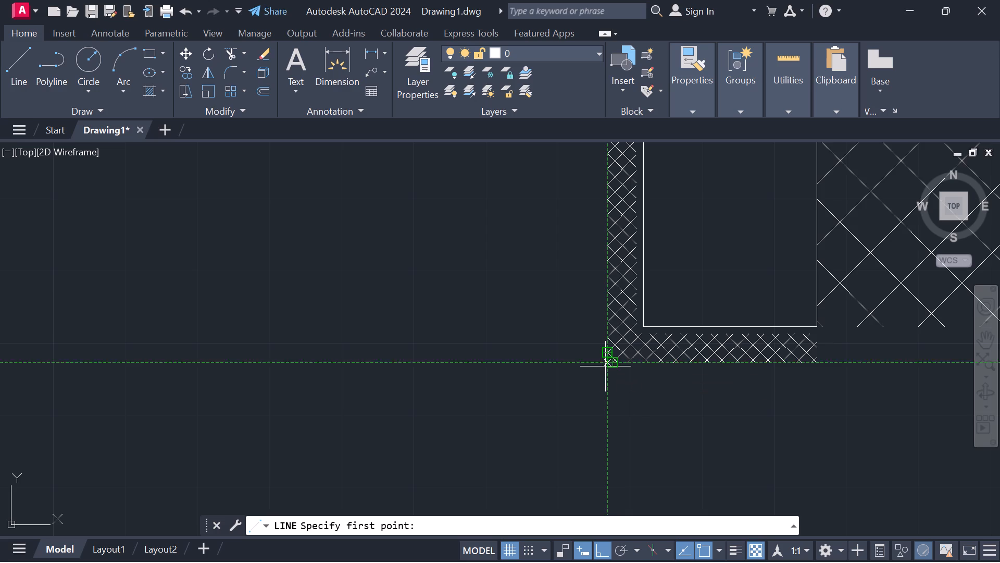
click(605, 366)
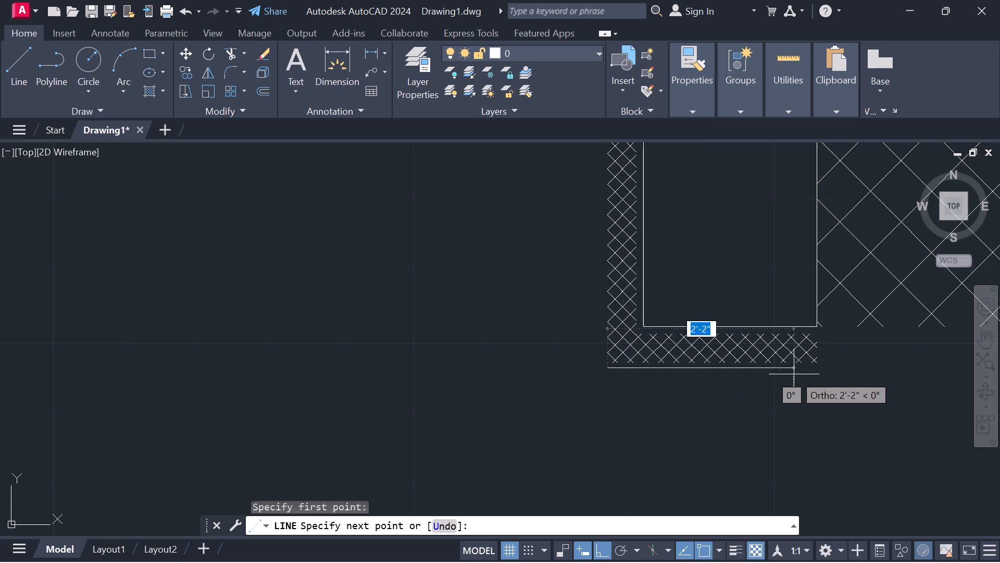
scroll(803, 376, down, 2)
middle_drag(858, 385, 569, 388)
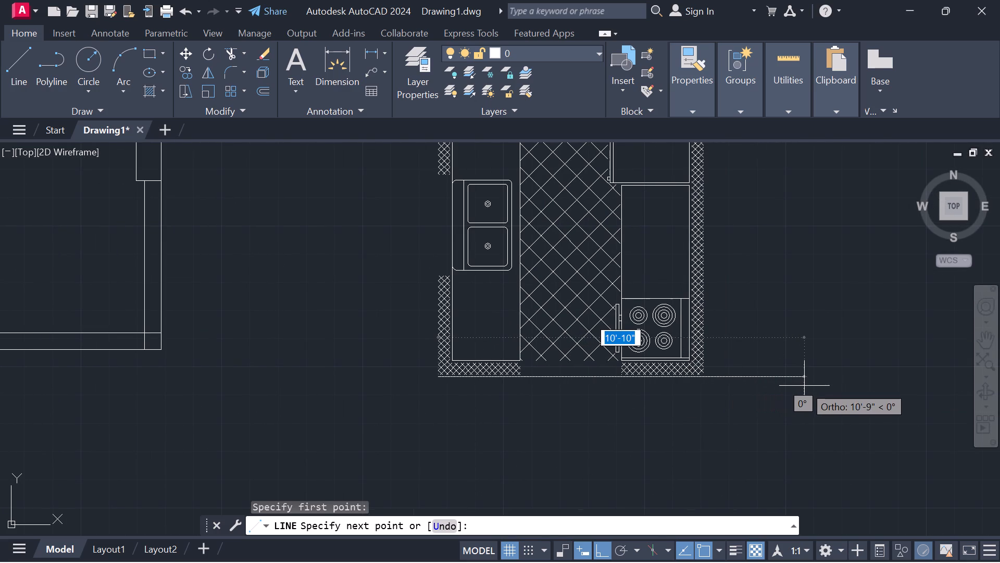
key(1)
key(0)
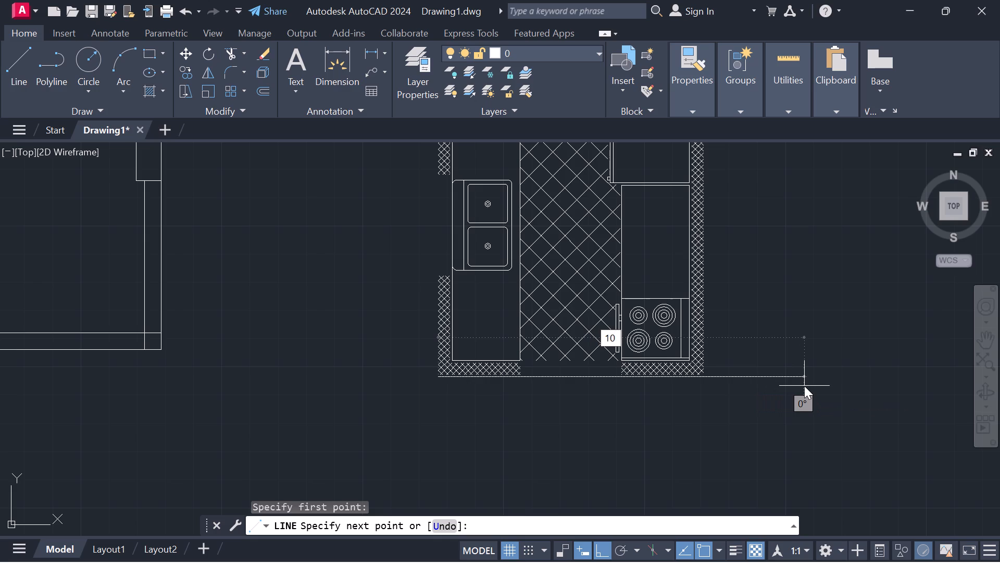
key(apostrophe)
key(Return)
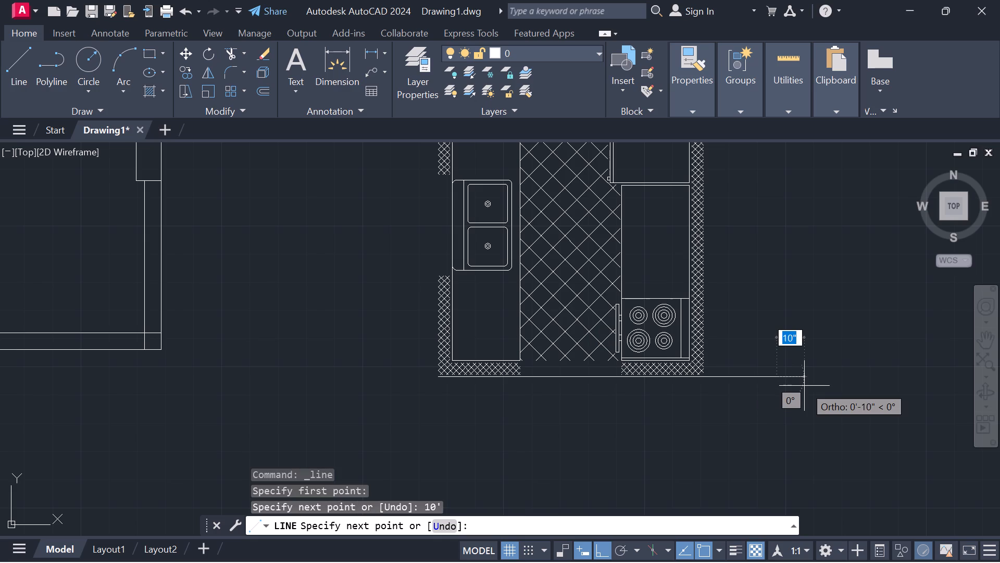
Continue the line with a short segment south, then 10" north and back up to the 10' line's east end.
click(815, 435)
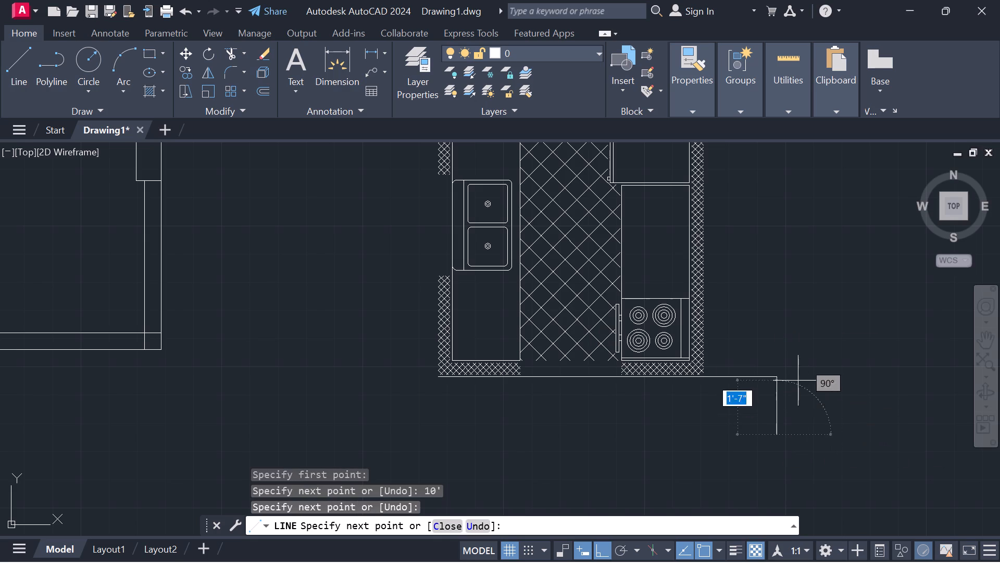
middle_drag(770, 253, 765, 420)
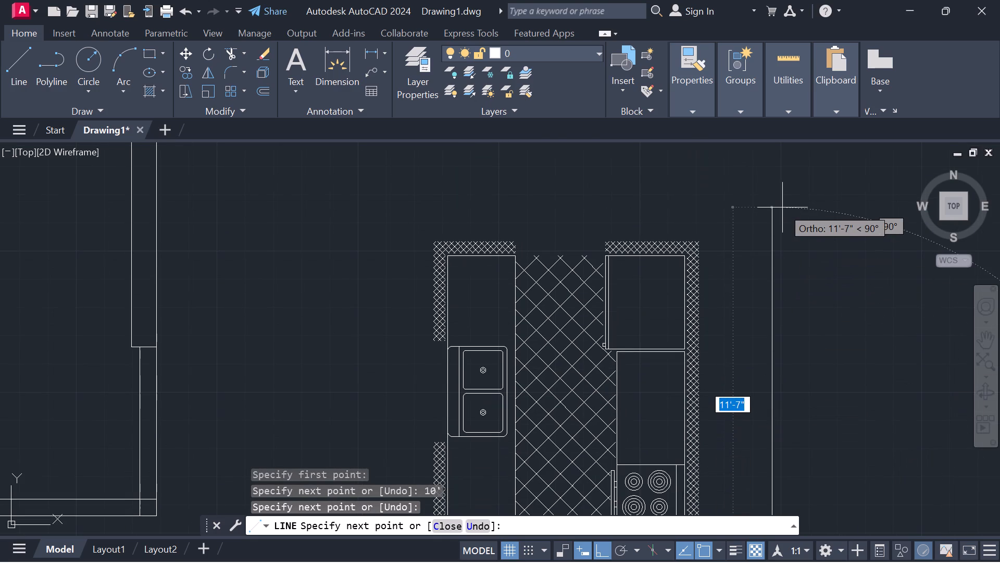
text(10)
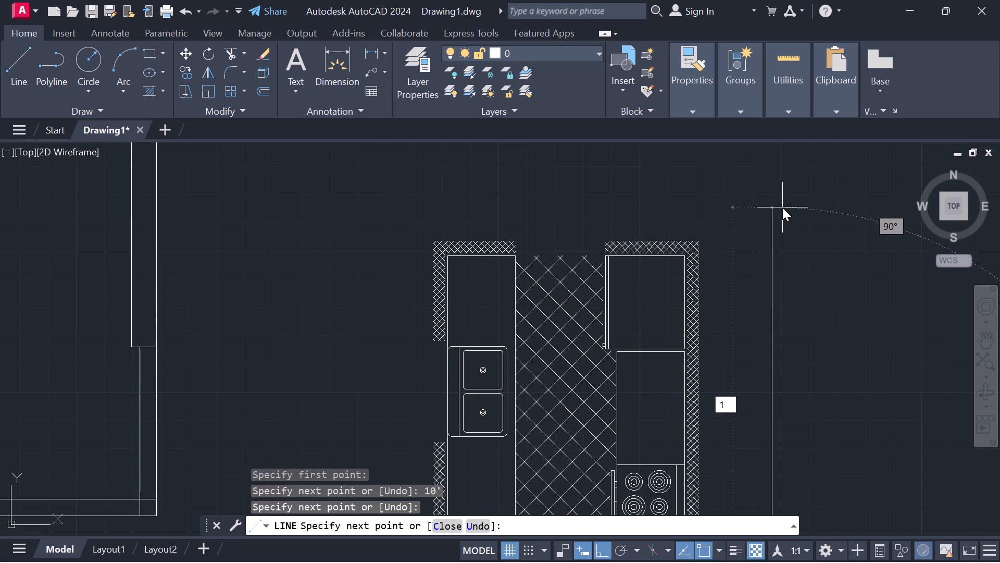
key(Return)
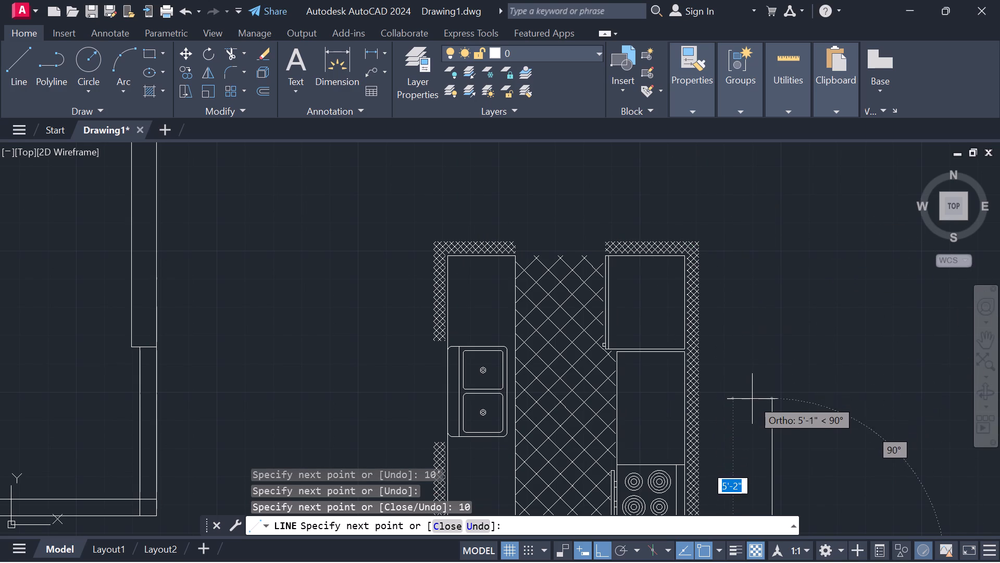
middle_drag(752, 398, 737, 192)
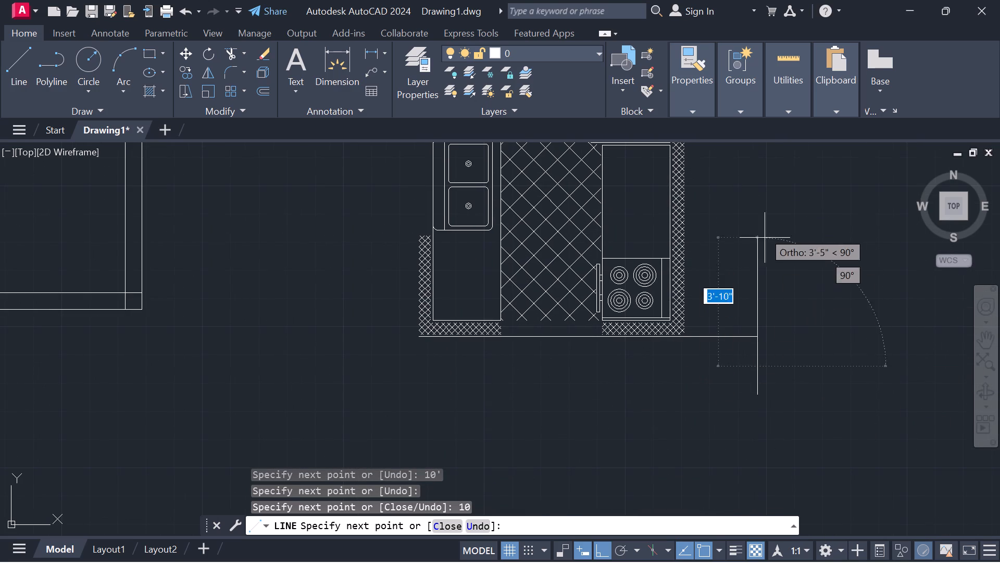
middle_drag(757, 214, 787, 425)
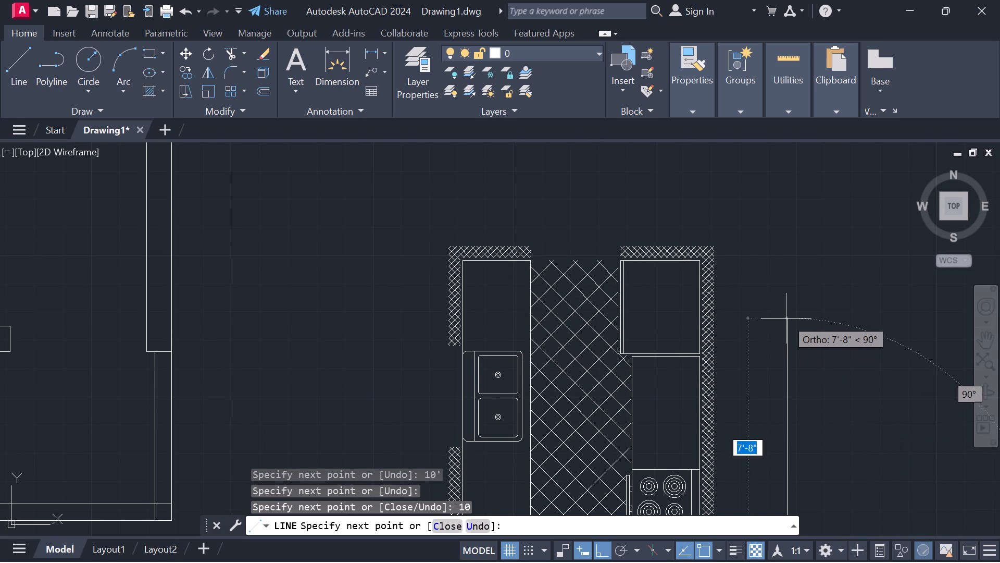
middle_drag(786, 319, 727, 151)
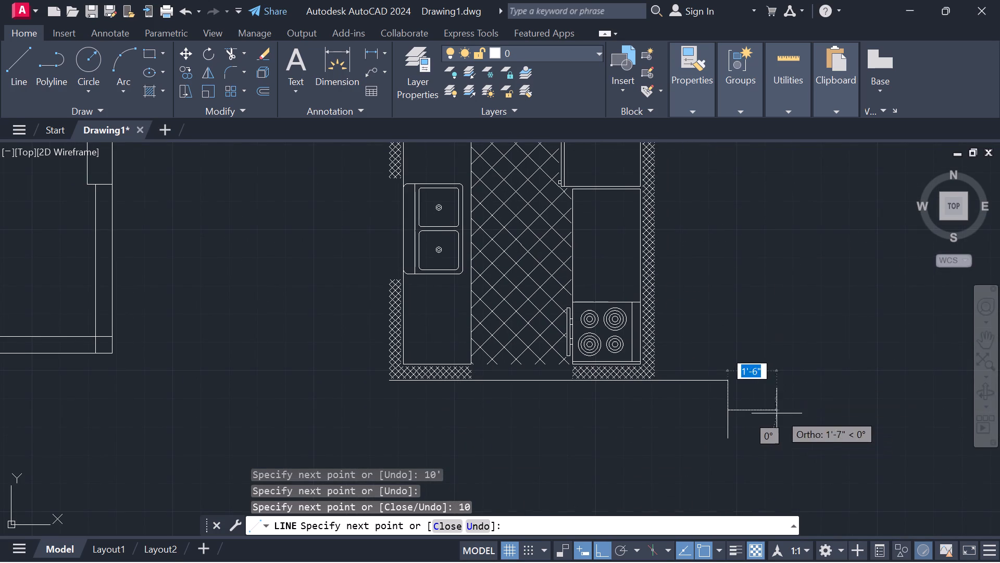
click(721, 385)
Draw a 10' line north from the bottom line's east end, and continue it west past the kitchen block's northwest corner.
middle_drag(732, 281, 771, 485)
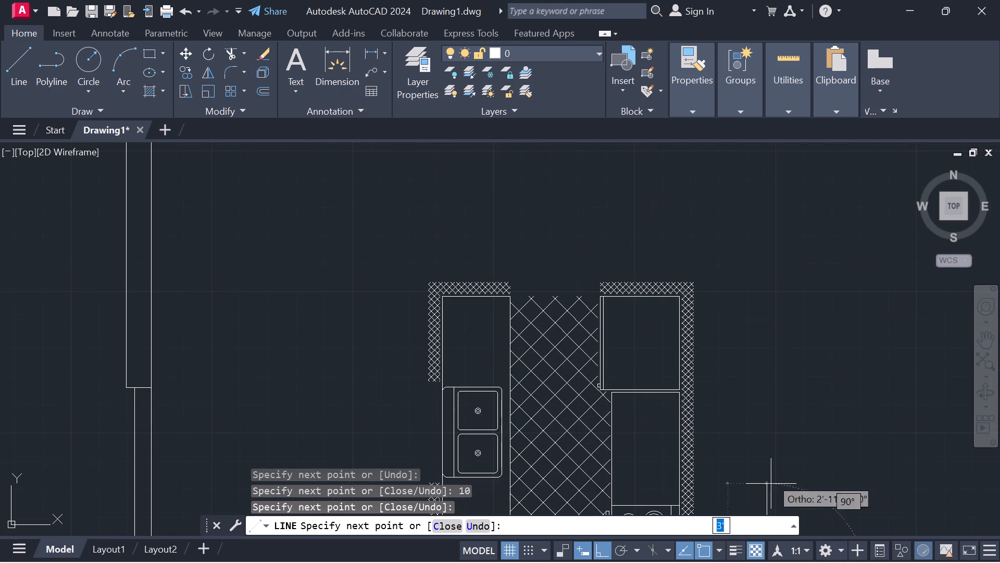
text(10')
key(Return)
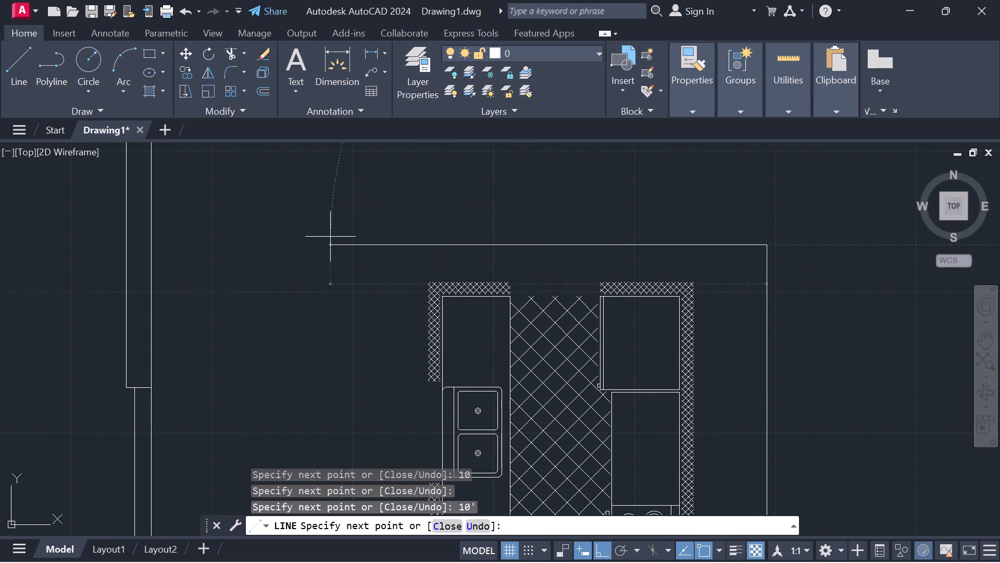
click(330, 237)
key(Escape)
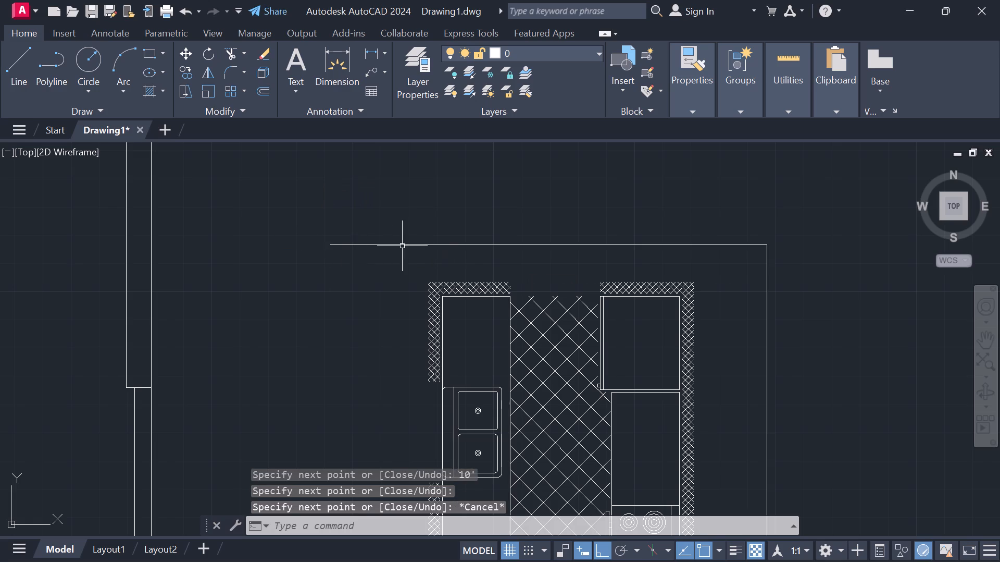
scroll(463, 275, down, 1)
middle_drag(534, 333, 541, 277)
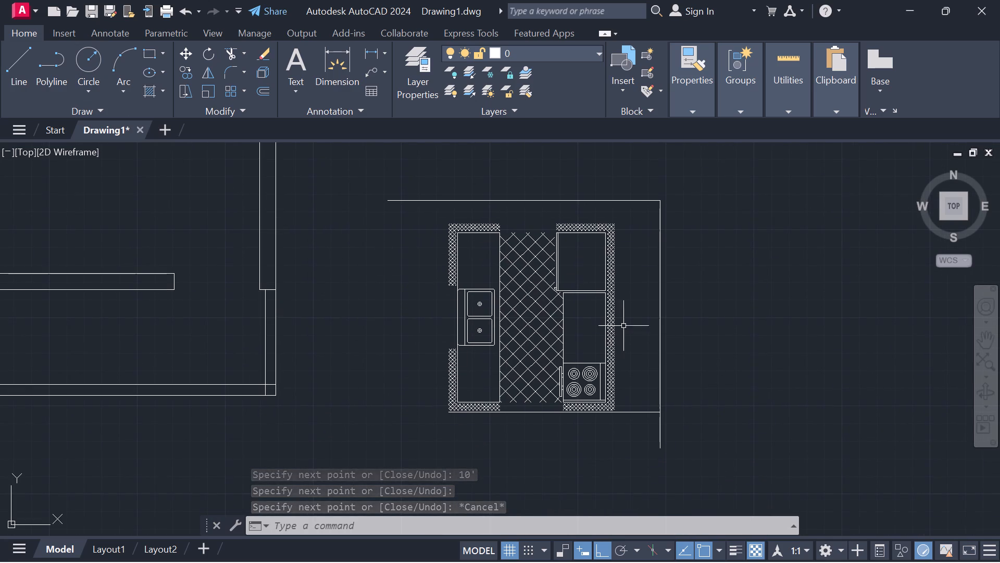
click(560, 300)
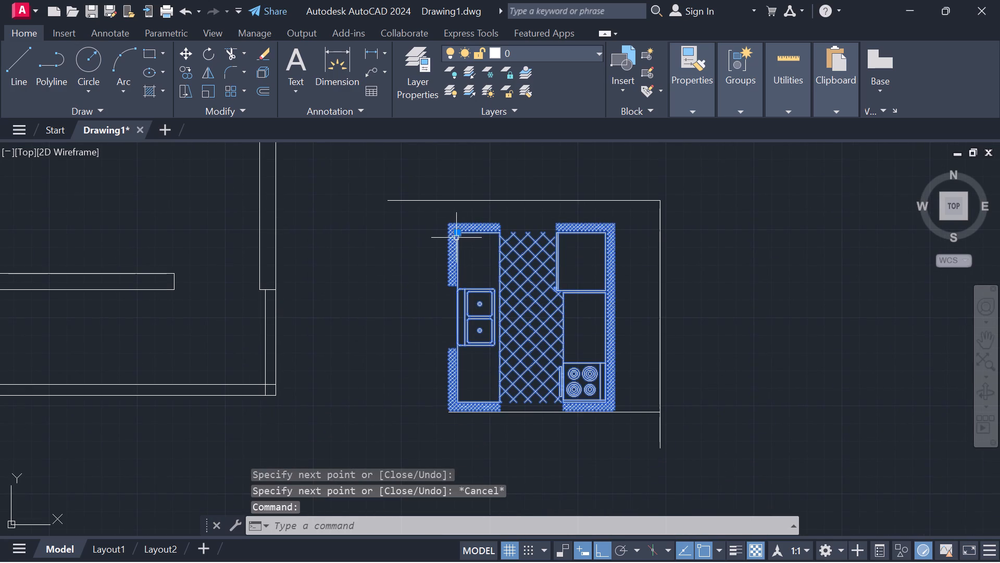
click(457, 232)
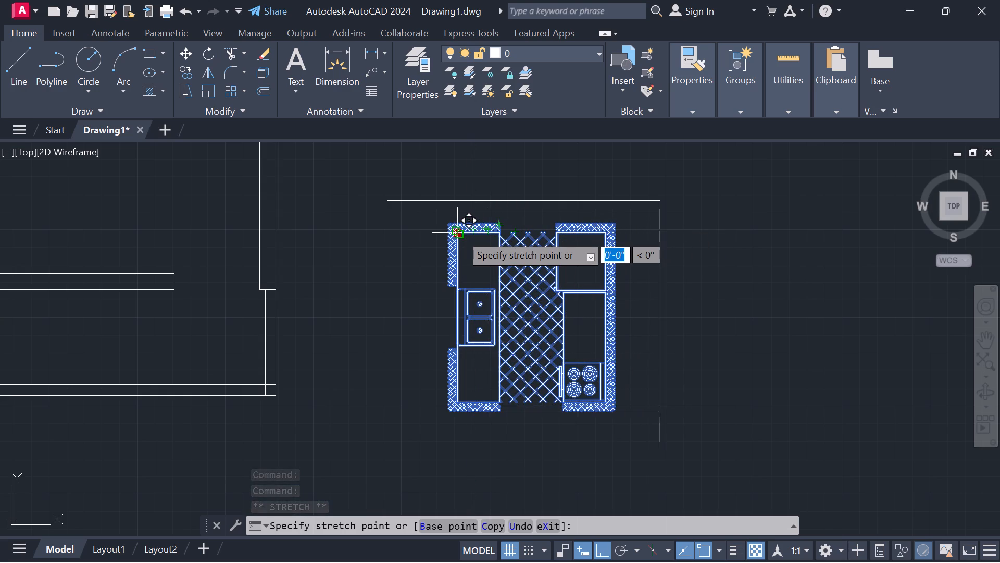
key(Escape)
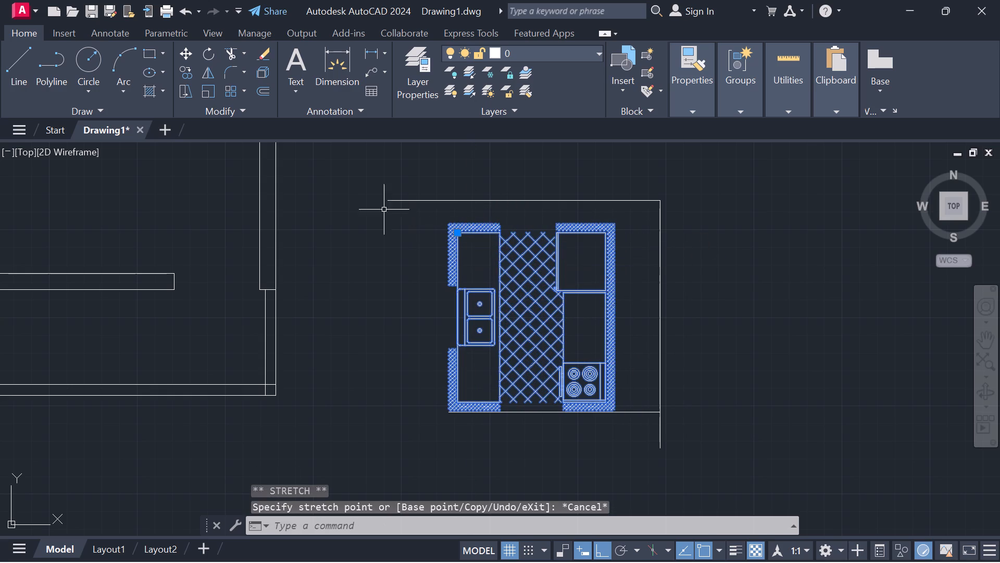
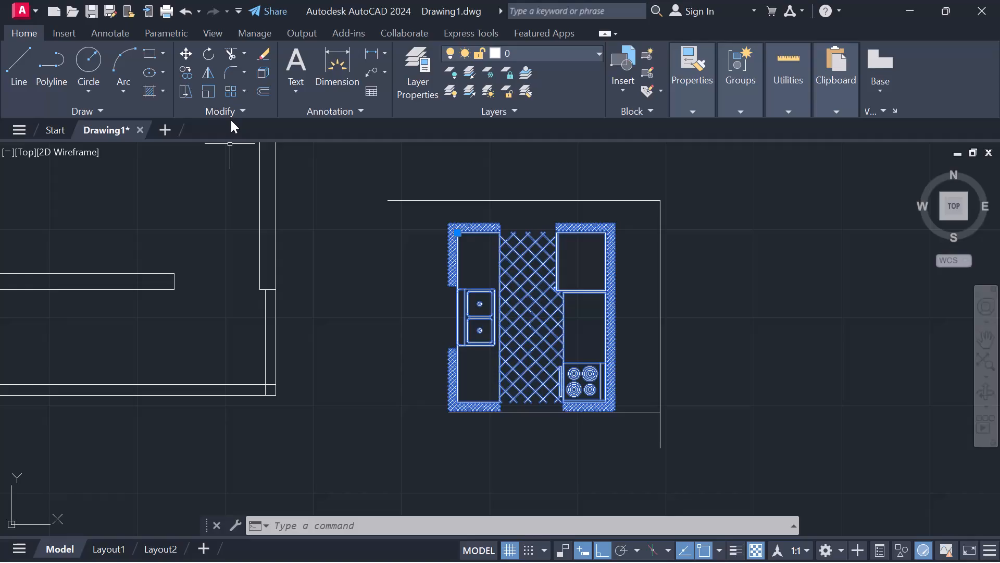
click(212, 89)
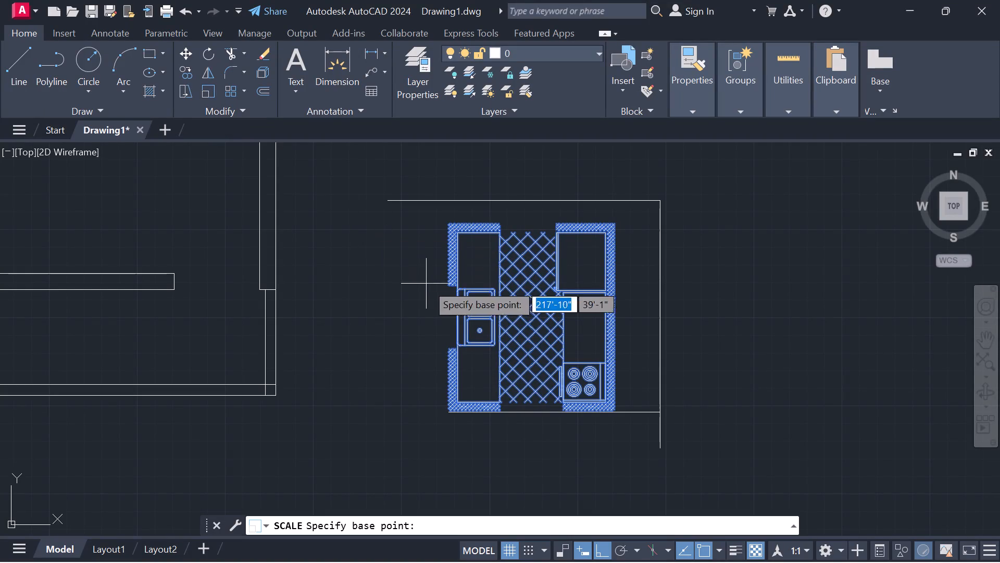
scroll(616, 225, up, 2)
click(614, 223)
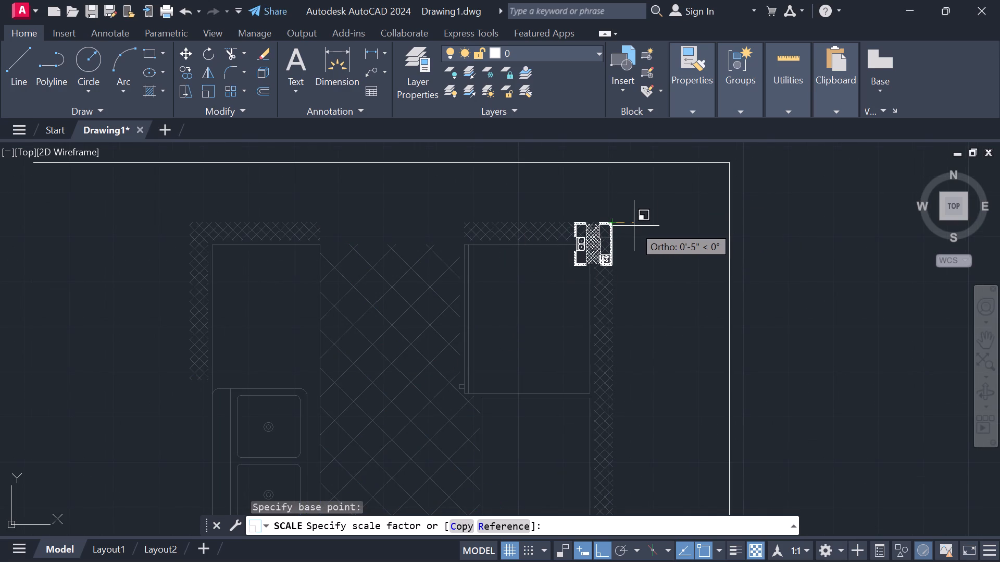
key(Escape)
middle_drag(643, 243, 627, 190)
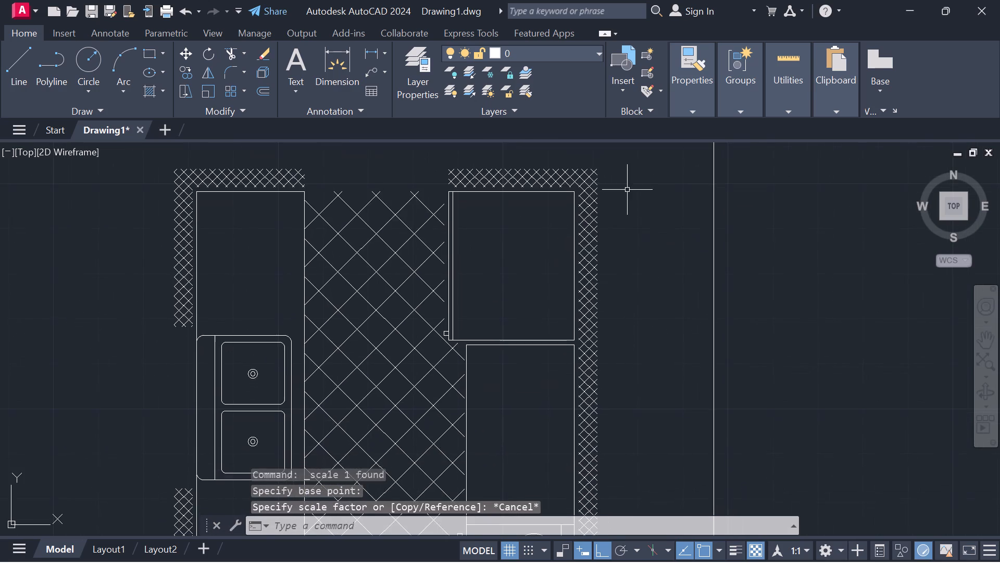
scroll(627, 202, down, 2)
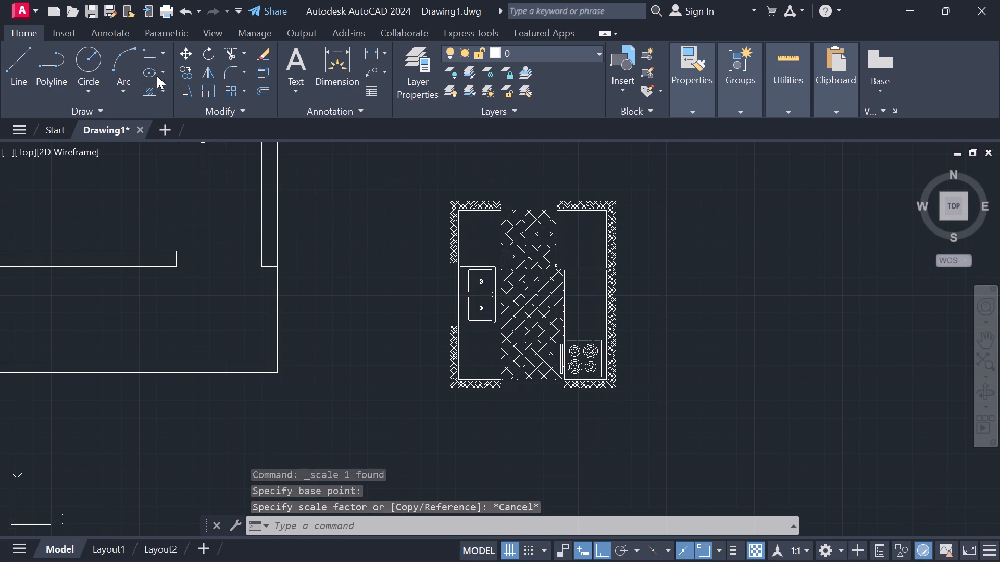
Scale the kitchen block down slightly from its southwest outer corner, setting the scale factor freehand in the drawing.
click(212, 89)
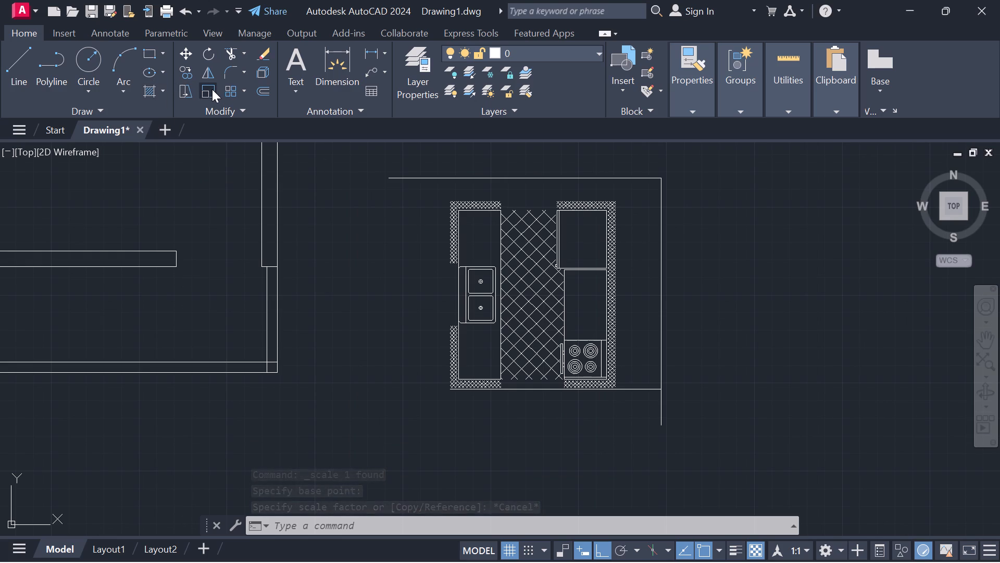
click(493, 301)
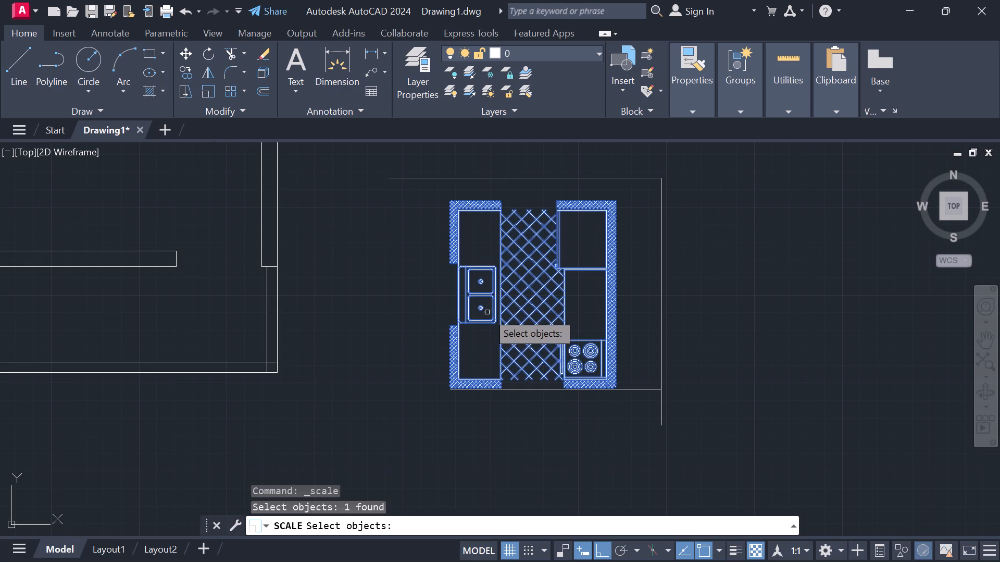
right_click(486, 317)
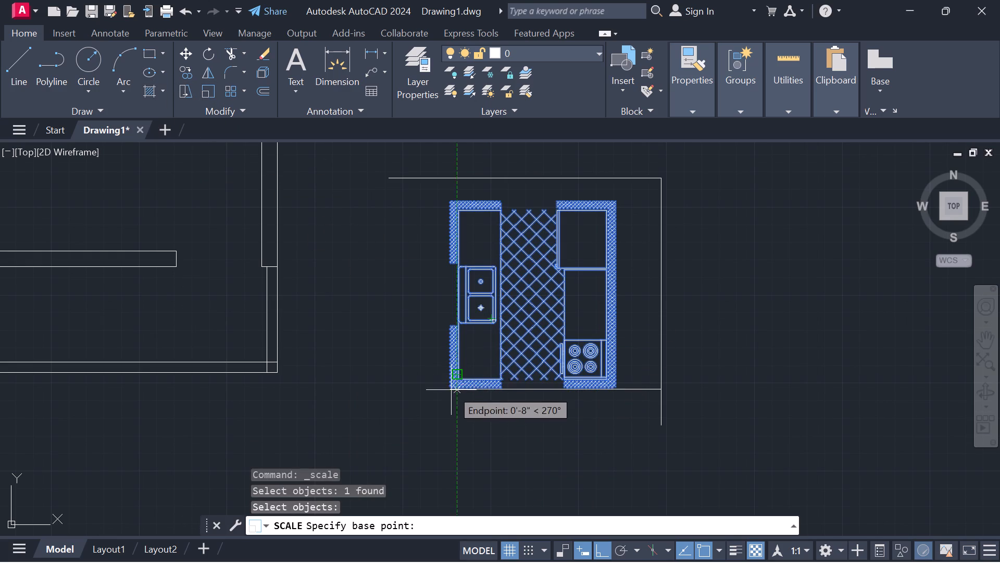
scroll(451, 390, up, 3)
click(451, 390)
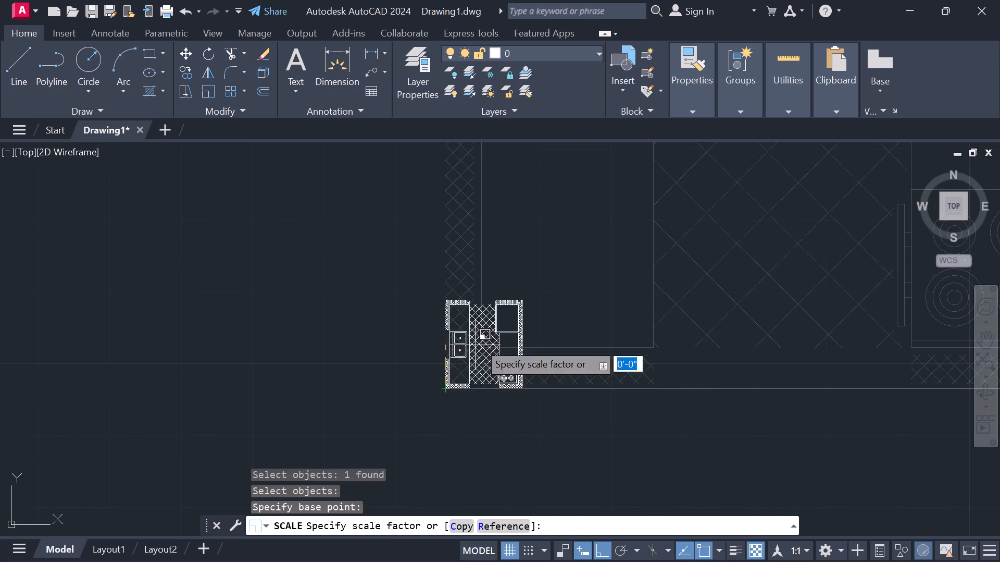
scroll(521, 311, down, 2)
middle_drag(596, 277, 521, 344)
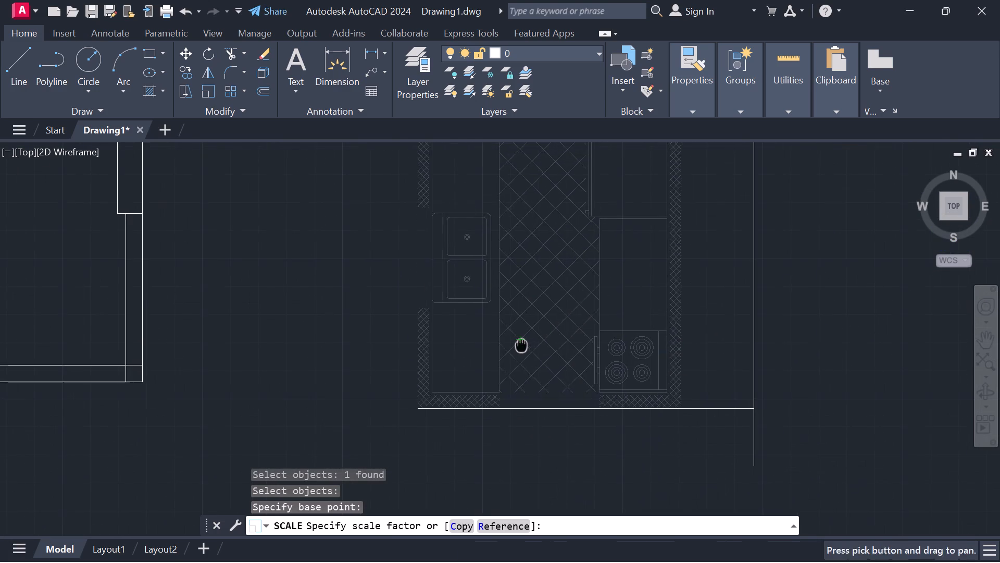
scroll(572, 310, down, 1)
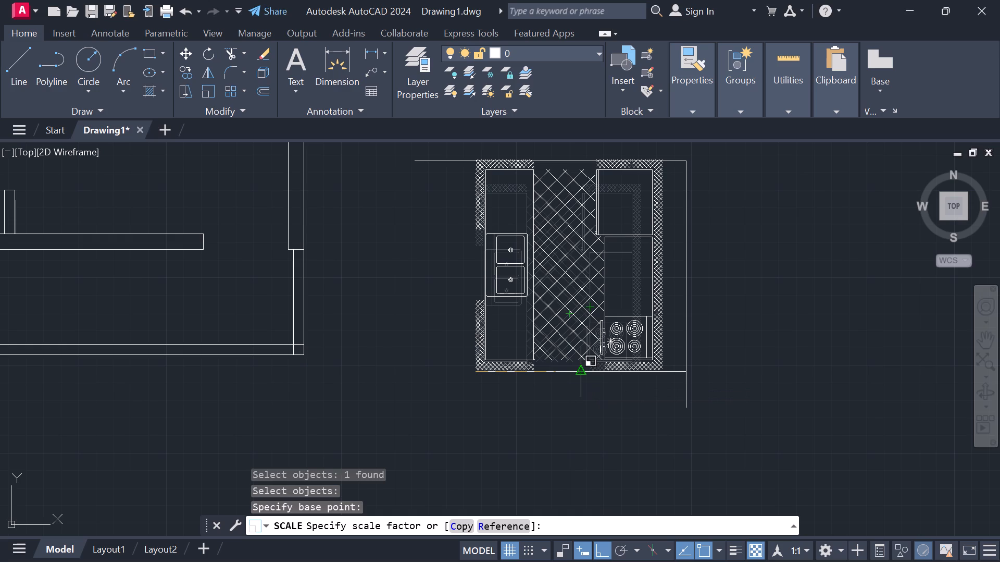
scroll(584, 374, down, 1)
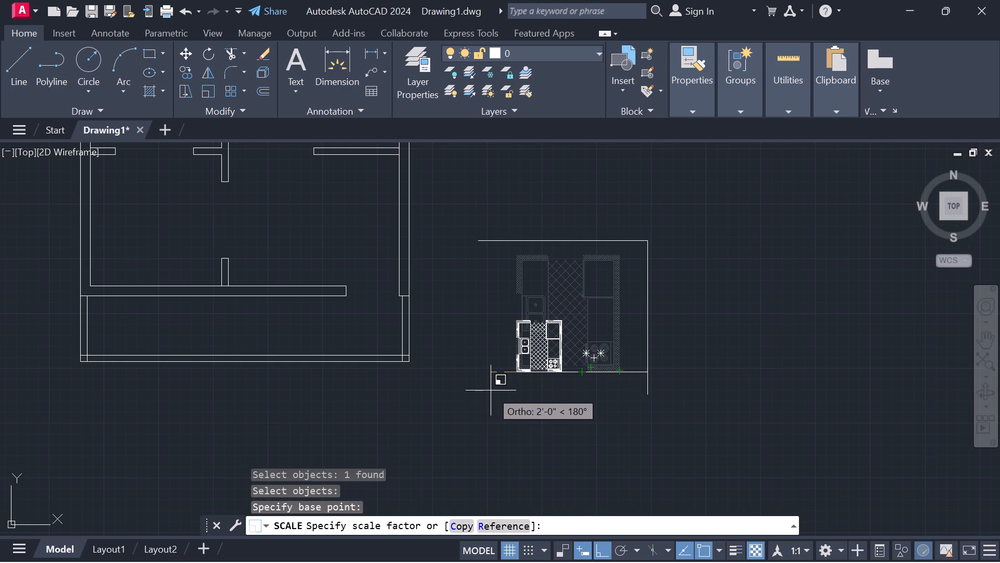
click(466, 415)
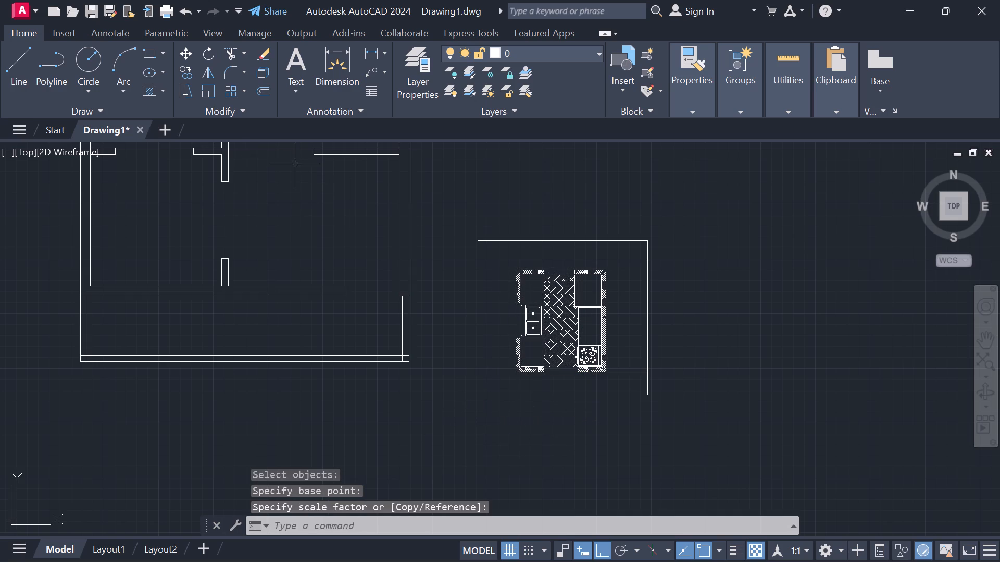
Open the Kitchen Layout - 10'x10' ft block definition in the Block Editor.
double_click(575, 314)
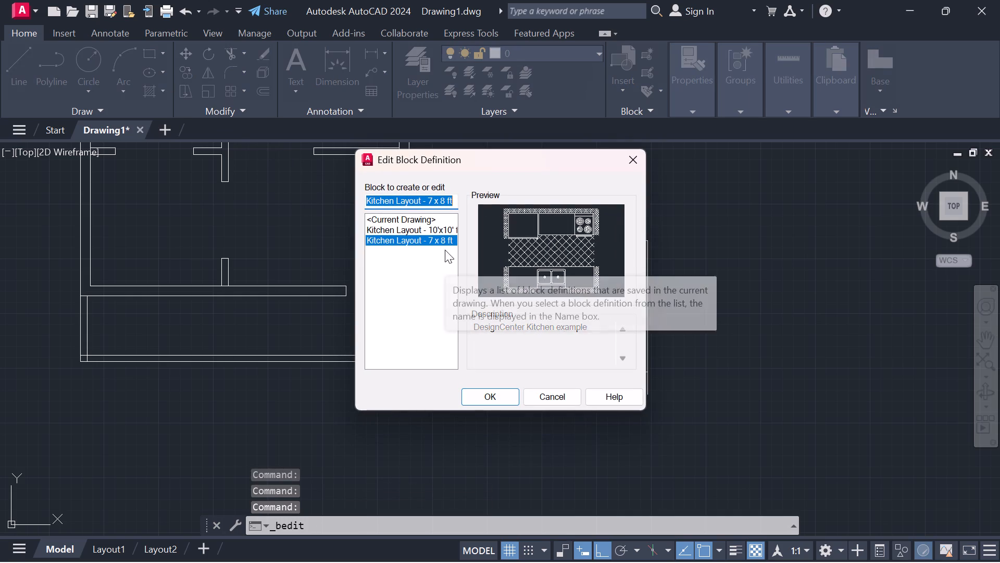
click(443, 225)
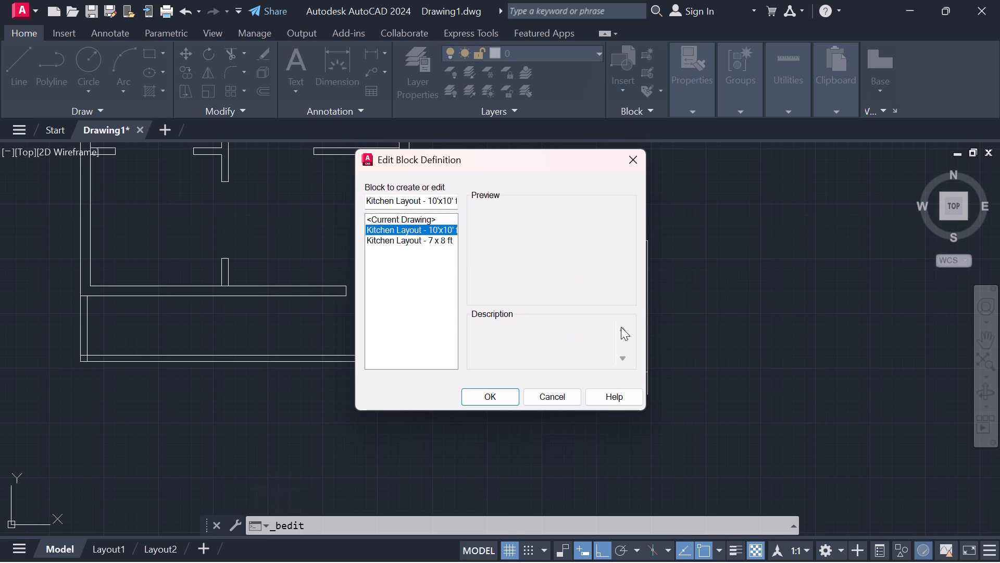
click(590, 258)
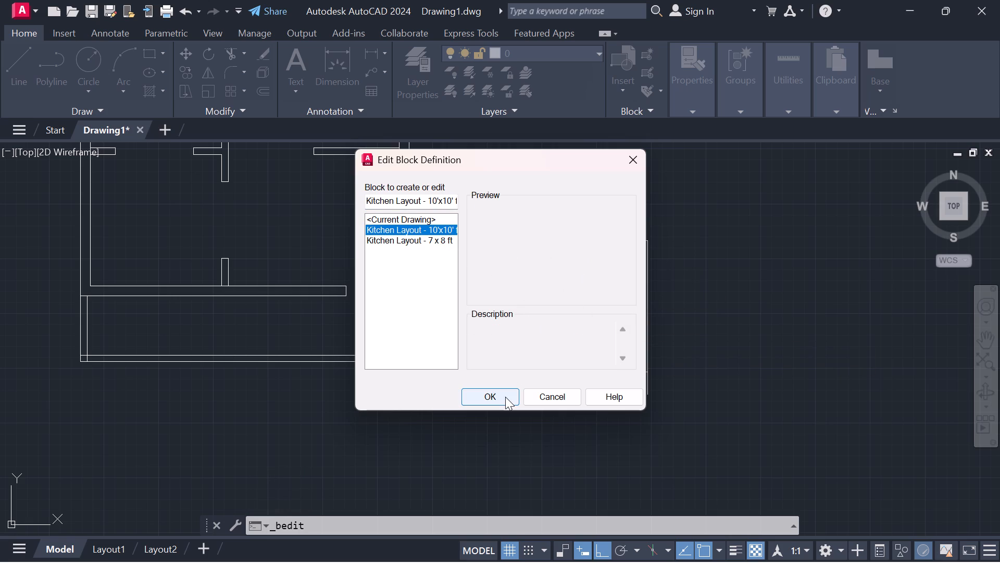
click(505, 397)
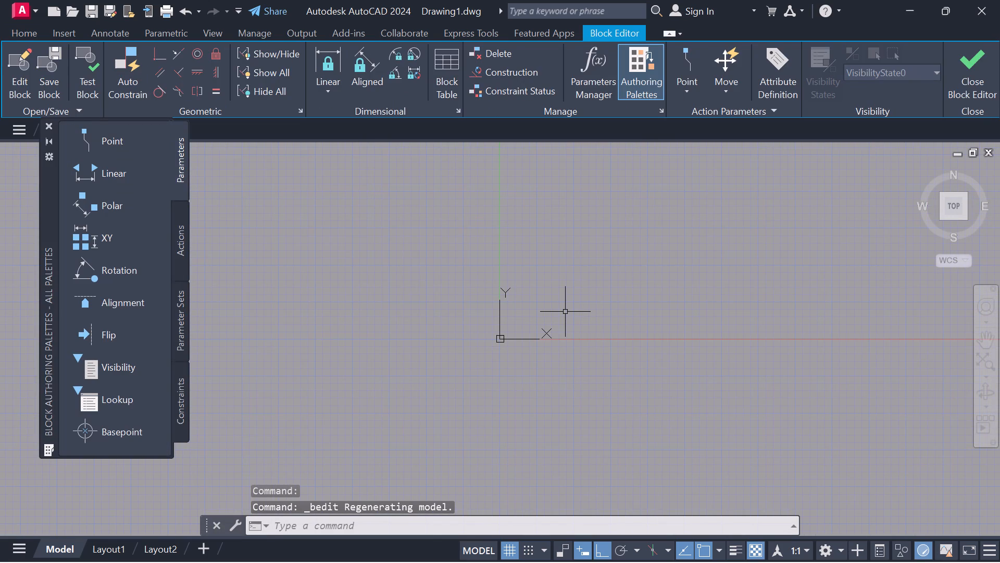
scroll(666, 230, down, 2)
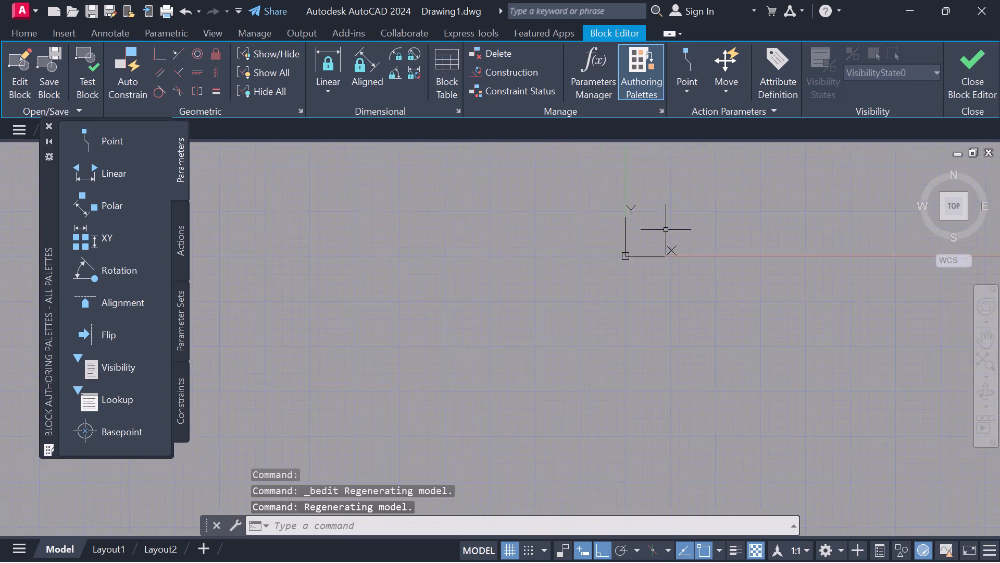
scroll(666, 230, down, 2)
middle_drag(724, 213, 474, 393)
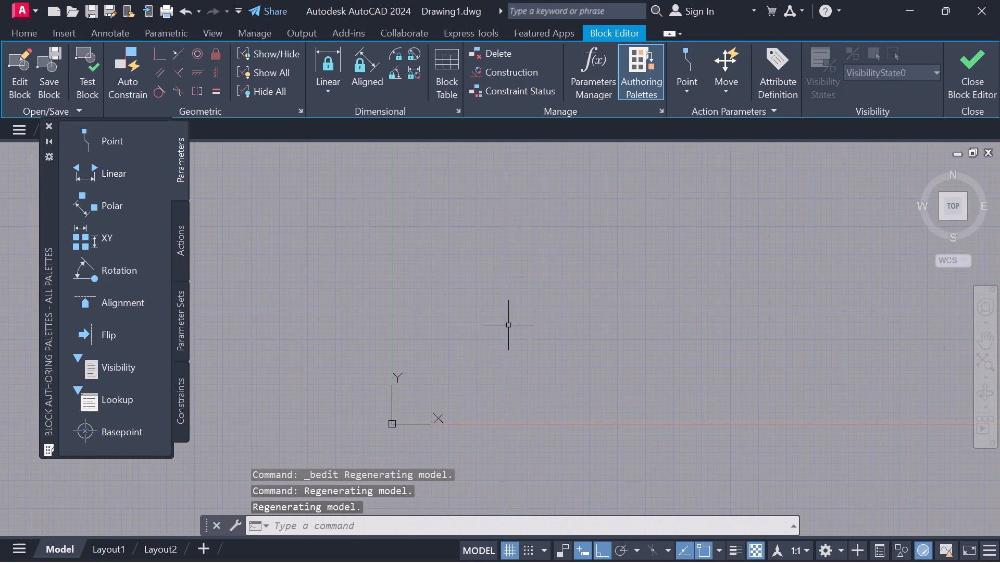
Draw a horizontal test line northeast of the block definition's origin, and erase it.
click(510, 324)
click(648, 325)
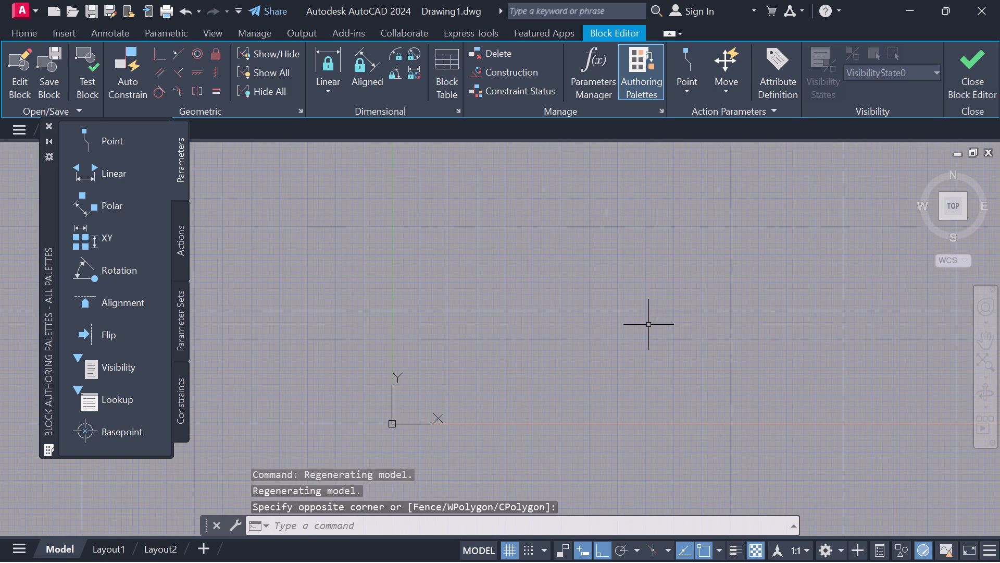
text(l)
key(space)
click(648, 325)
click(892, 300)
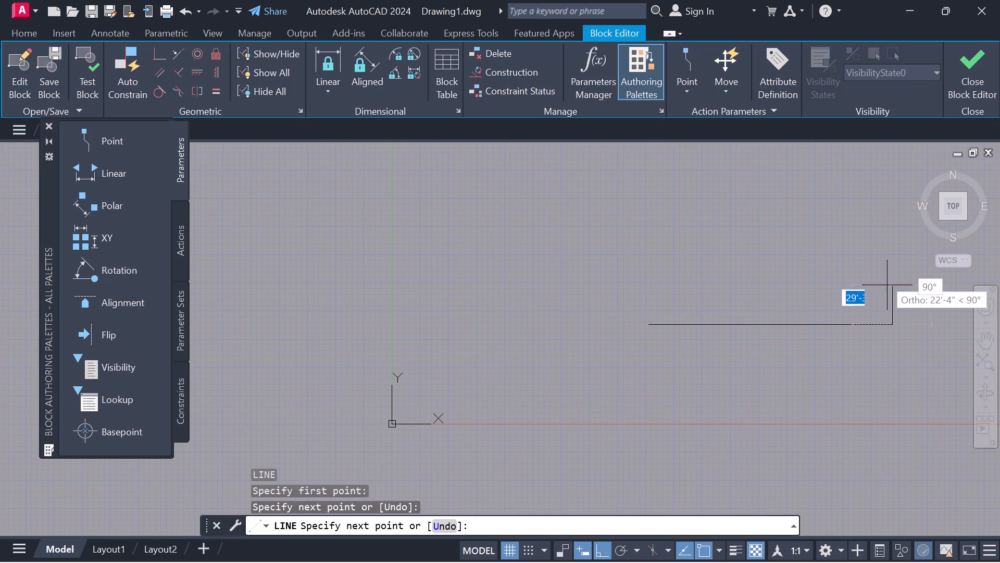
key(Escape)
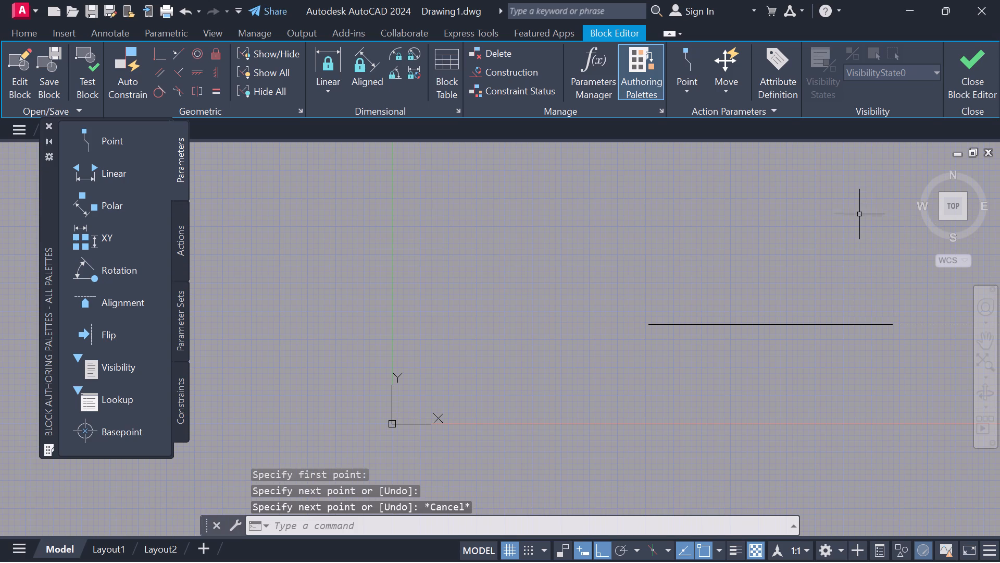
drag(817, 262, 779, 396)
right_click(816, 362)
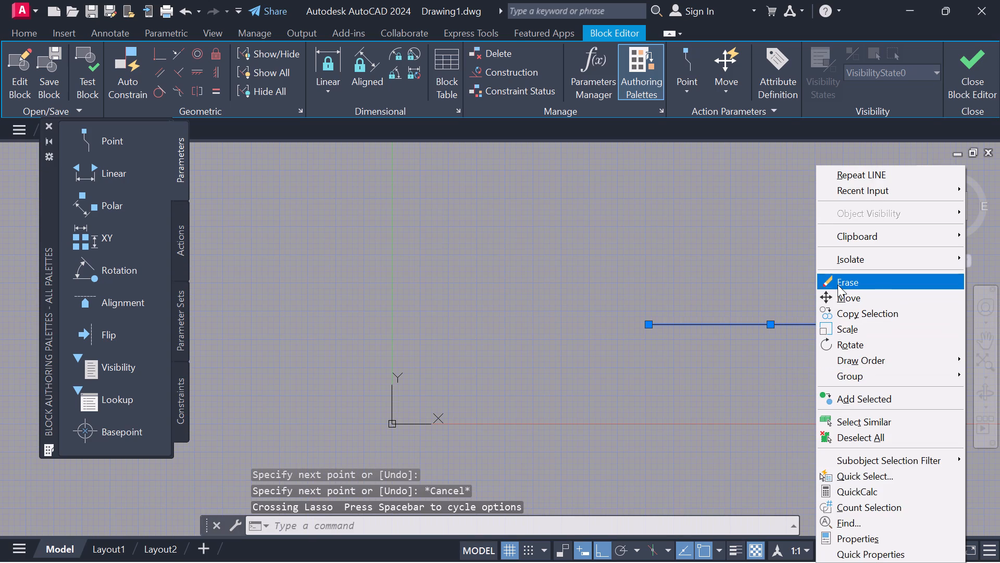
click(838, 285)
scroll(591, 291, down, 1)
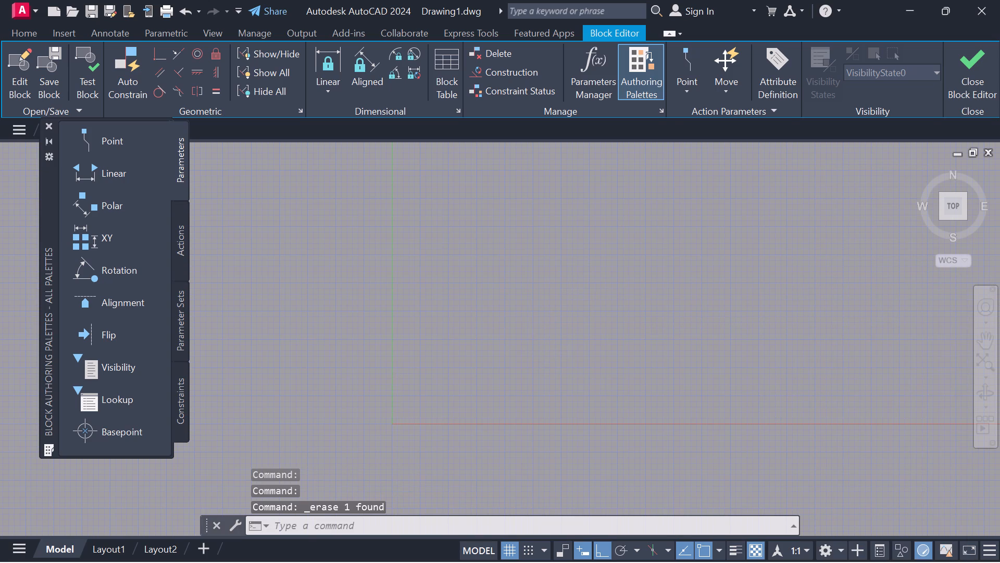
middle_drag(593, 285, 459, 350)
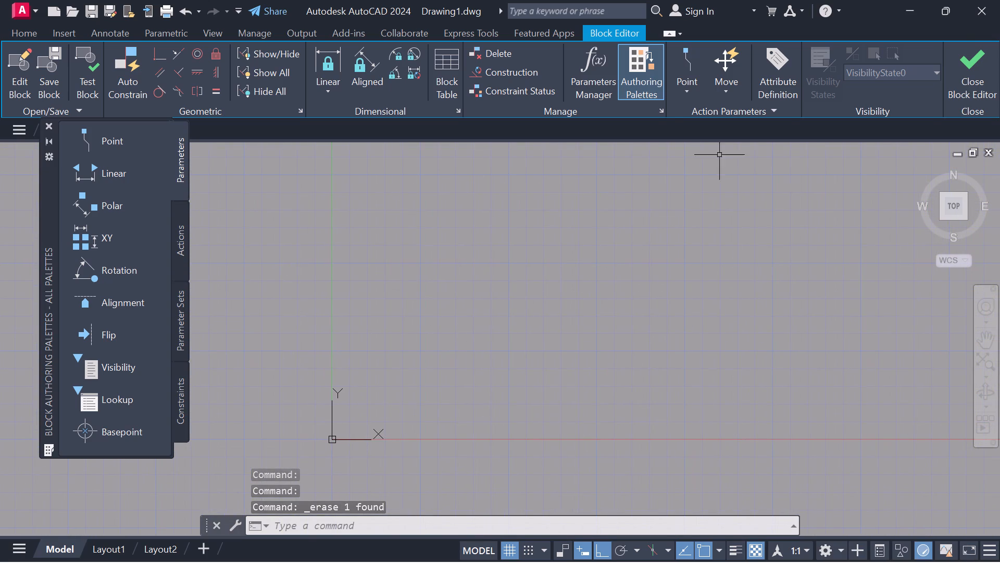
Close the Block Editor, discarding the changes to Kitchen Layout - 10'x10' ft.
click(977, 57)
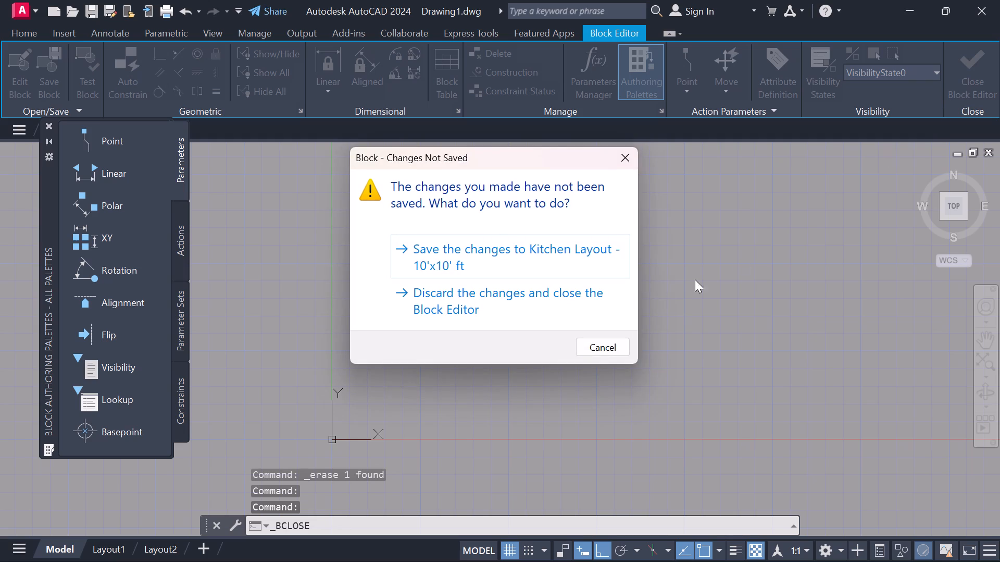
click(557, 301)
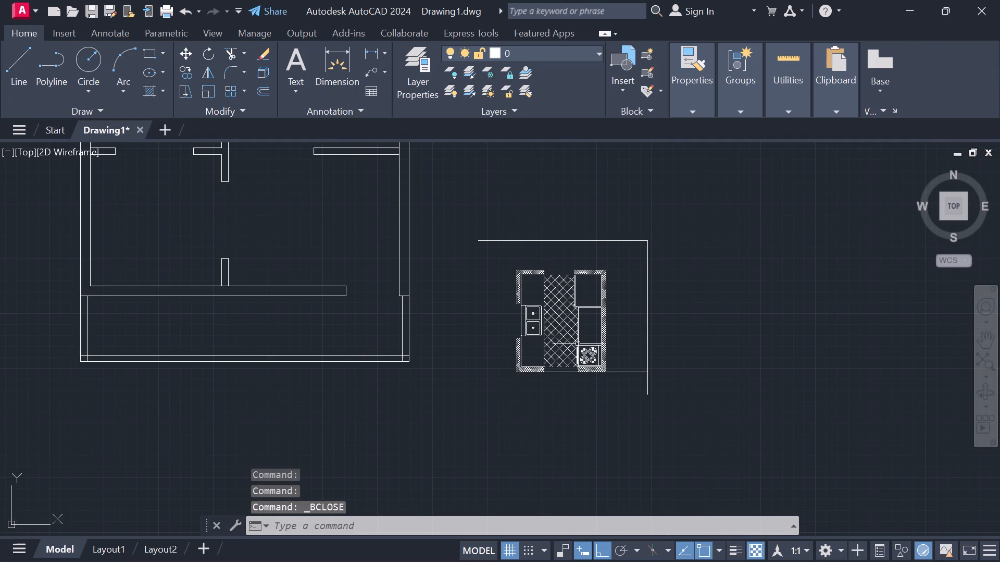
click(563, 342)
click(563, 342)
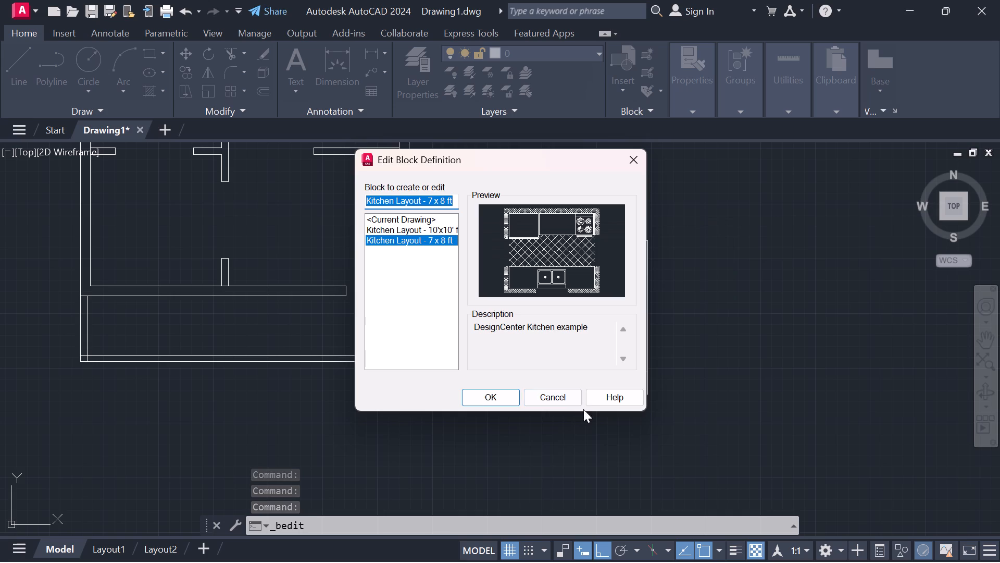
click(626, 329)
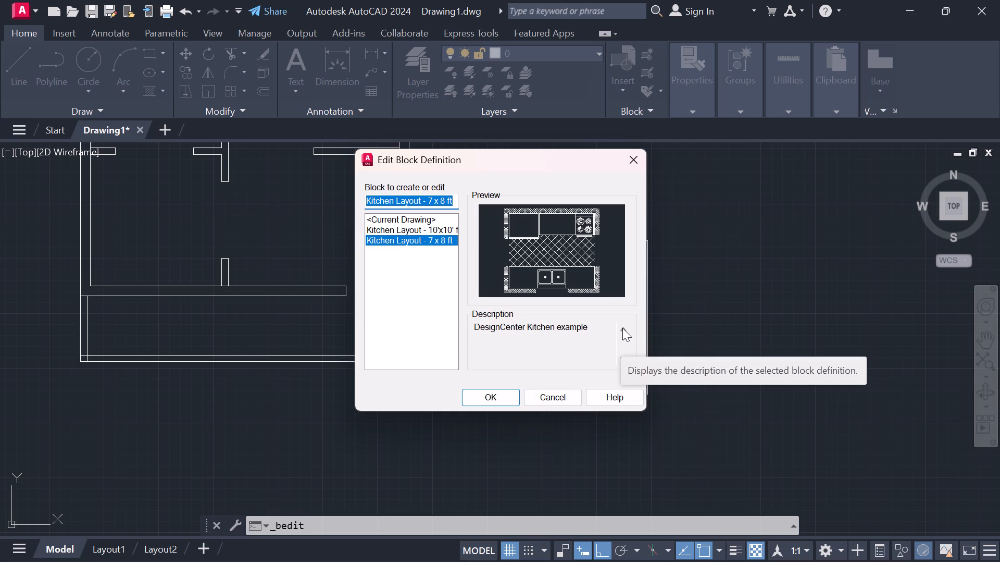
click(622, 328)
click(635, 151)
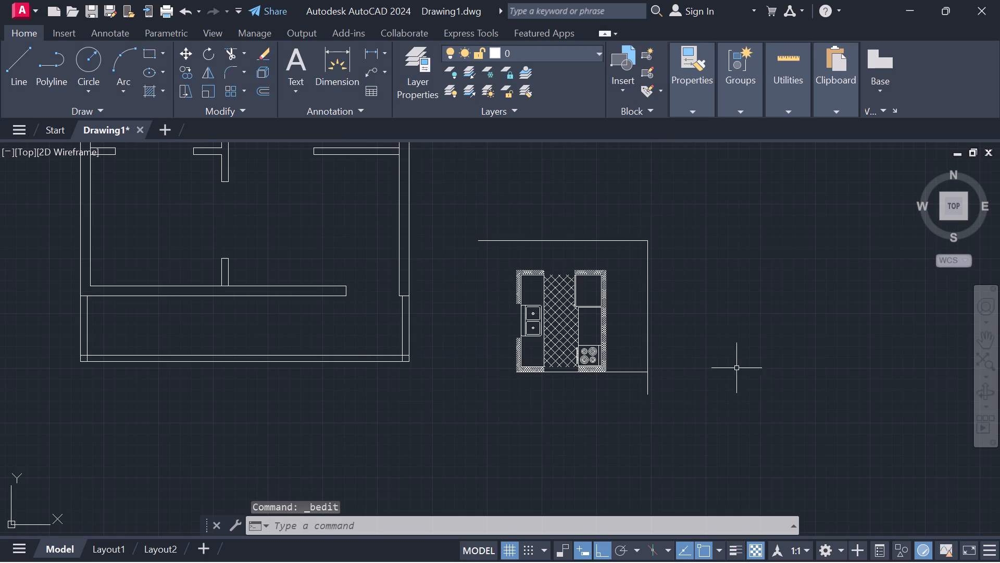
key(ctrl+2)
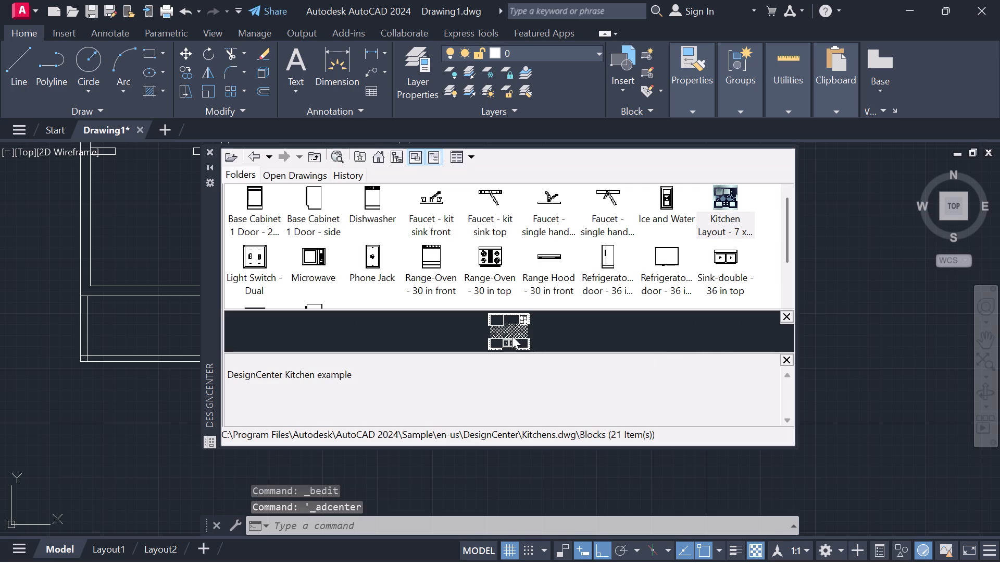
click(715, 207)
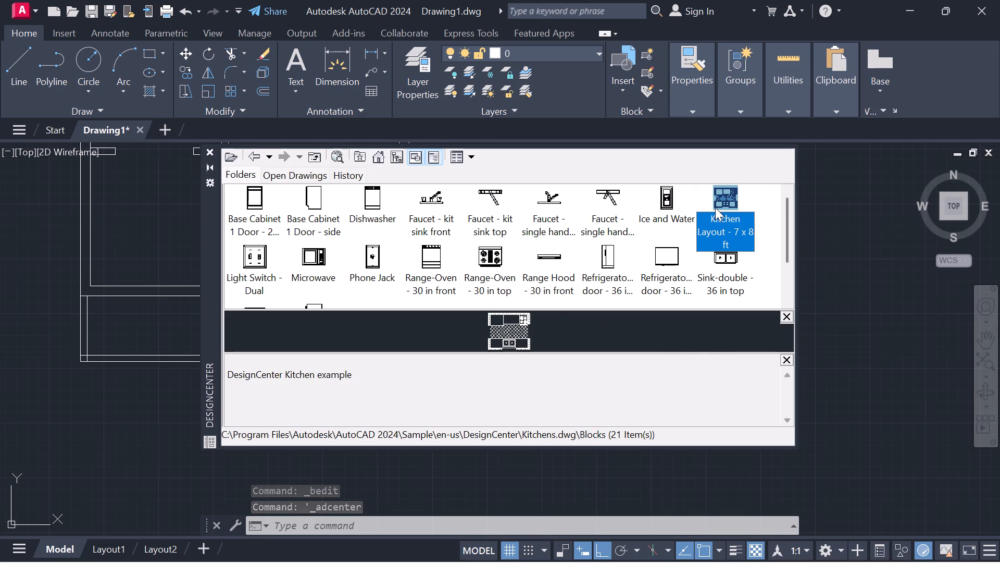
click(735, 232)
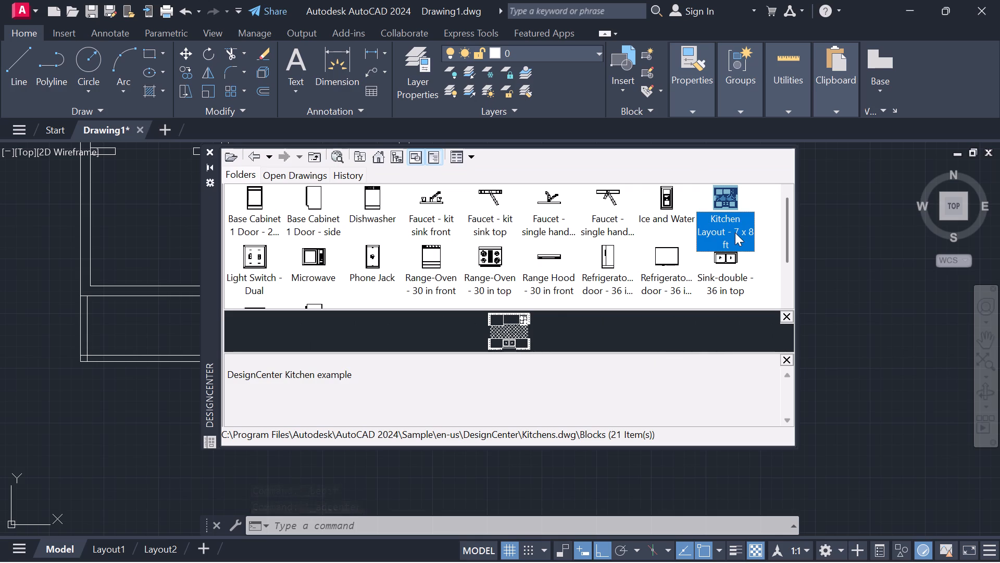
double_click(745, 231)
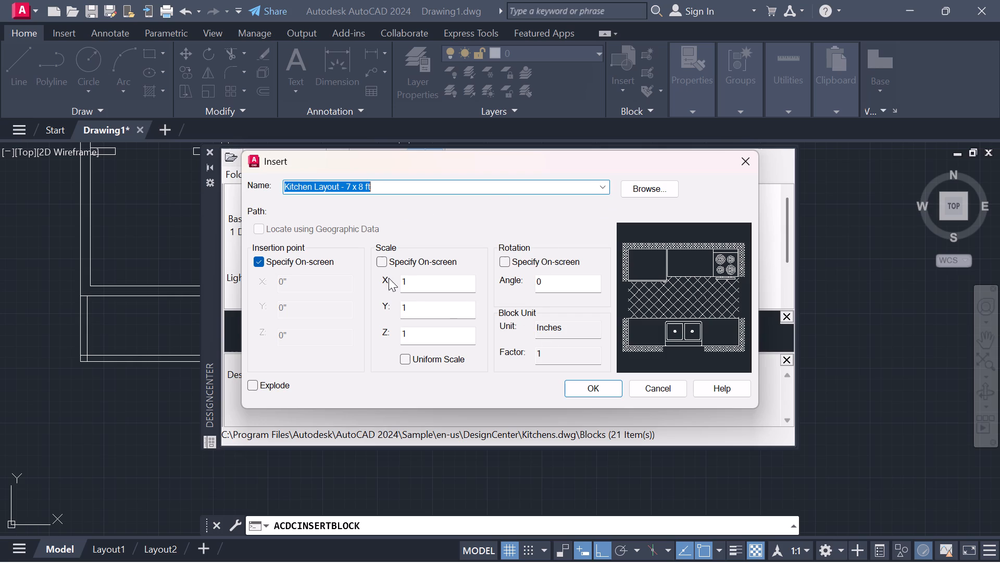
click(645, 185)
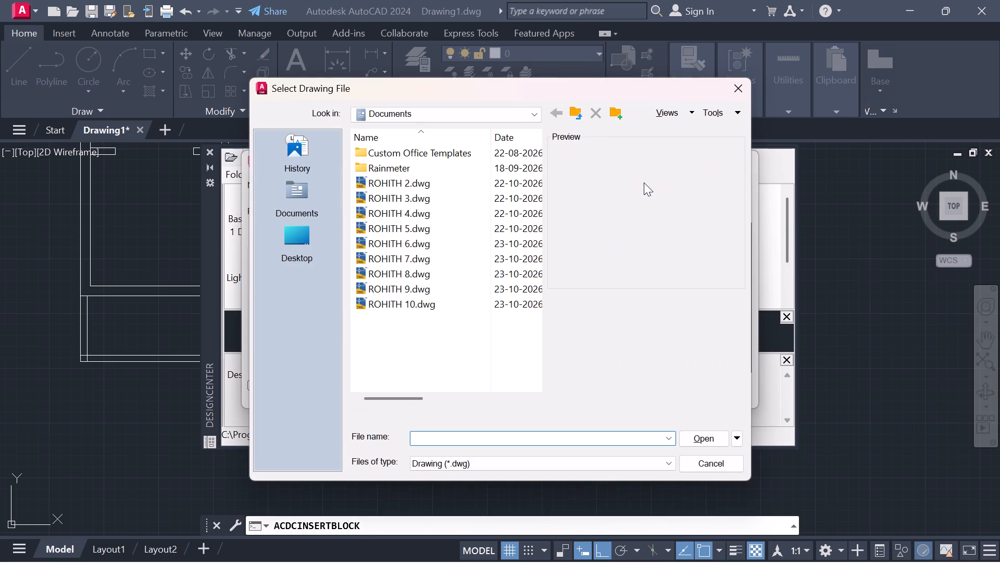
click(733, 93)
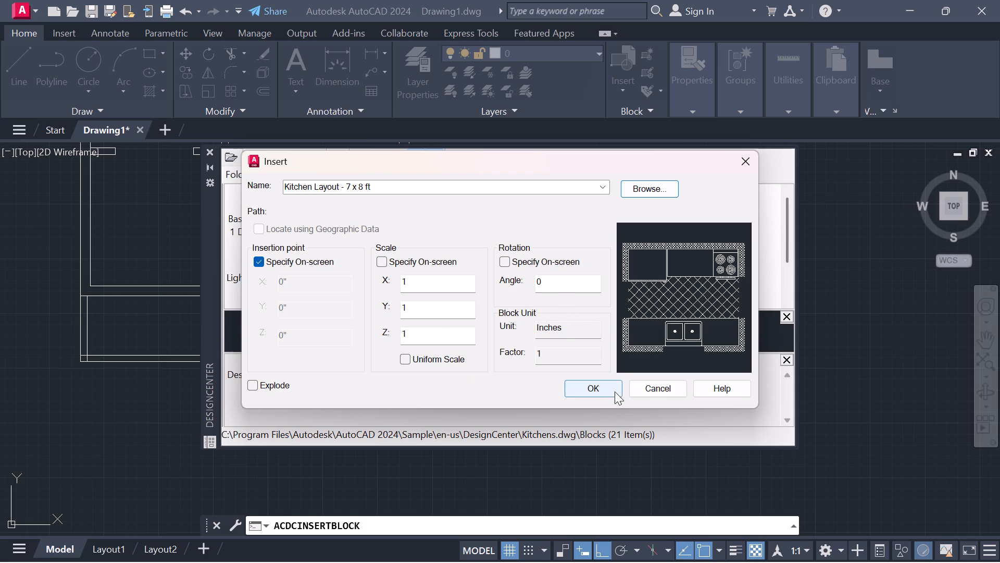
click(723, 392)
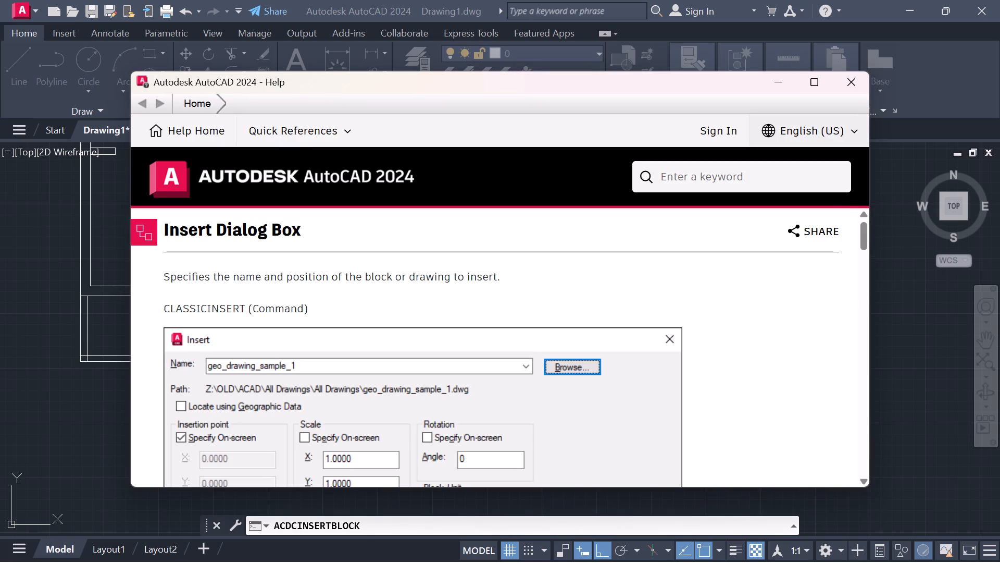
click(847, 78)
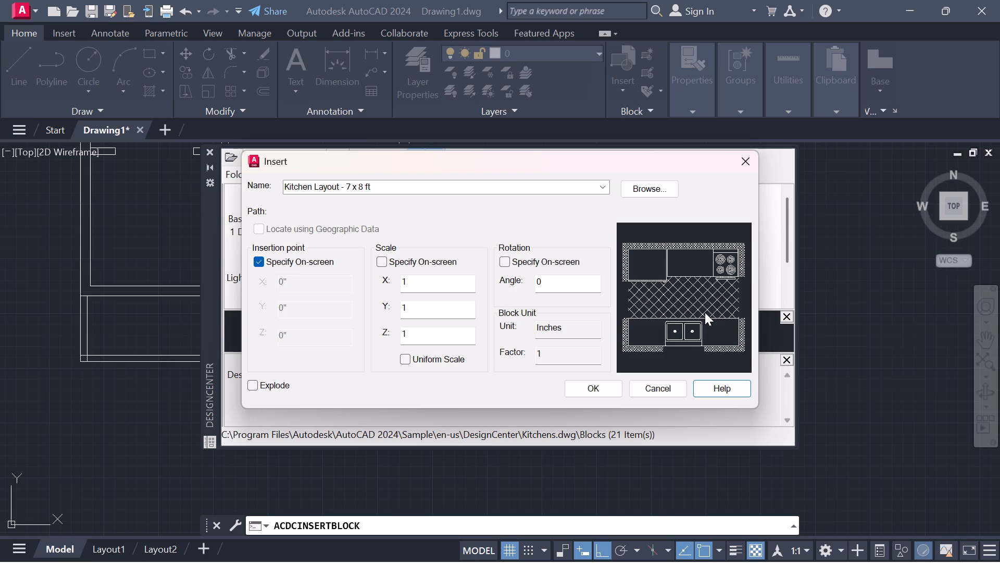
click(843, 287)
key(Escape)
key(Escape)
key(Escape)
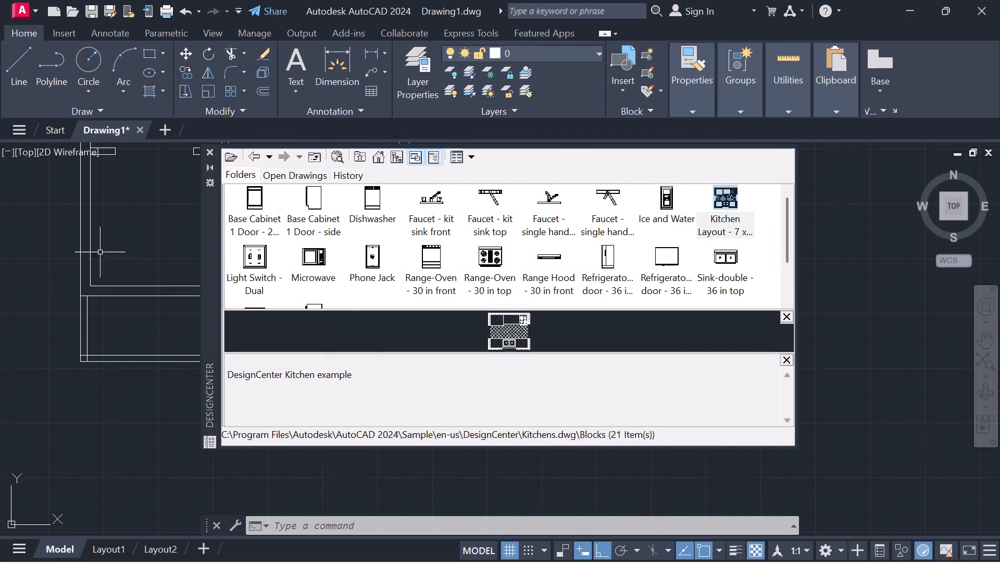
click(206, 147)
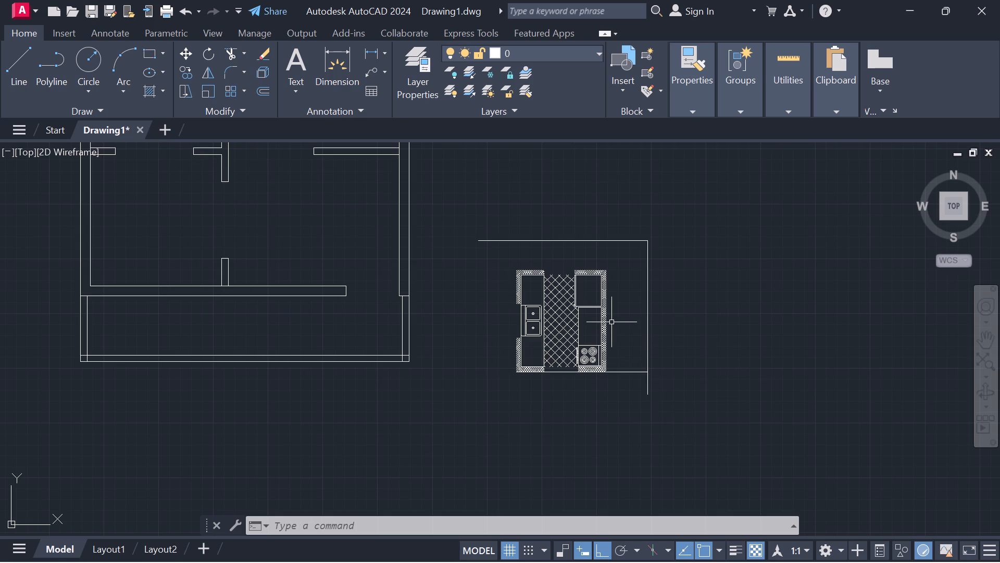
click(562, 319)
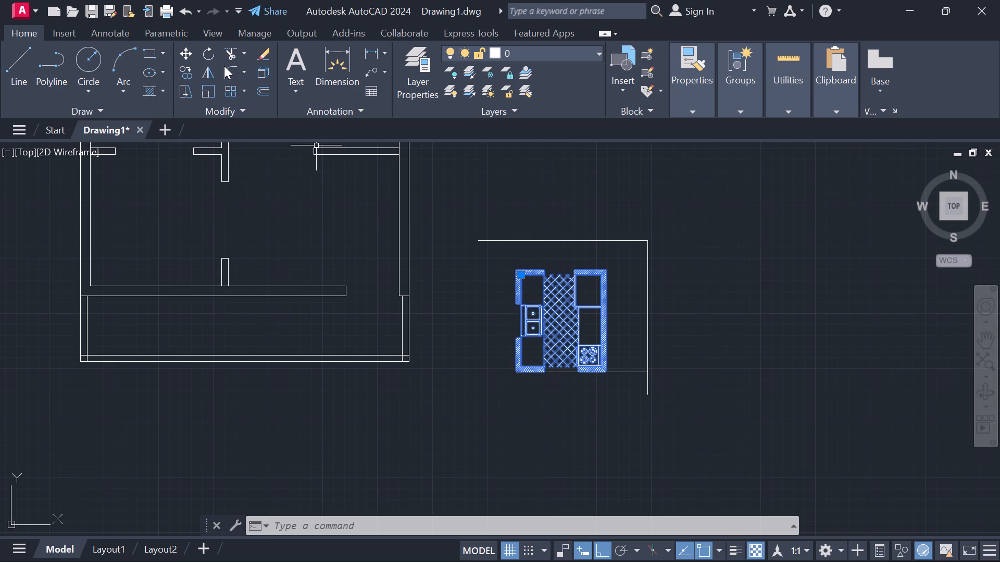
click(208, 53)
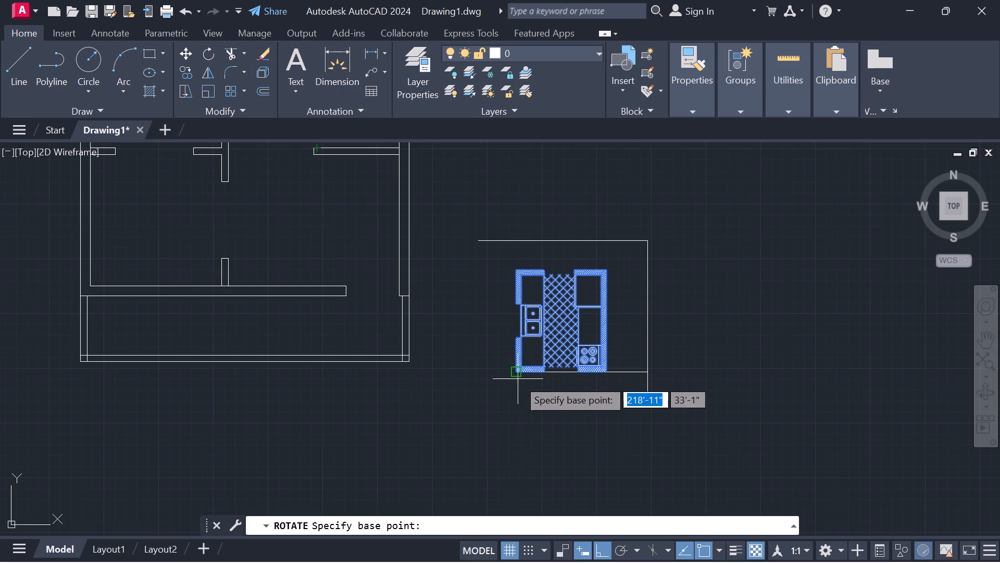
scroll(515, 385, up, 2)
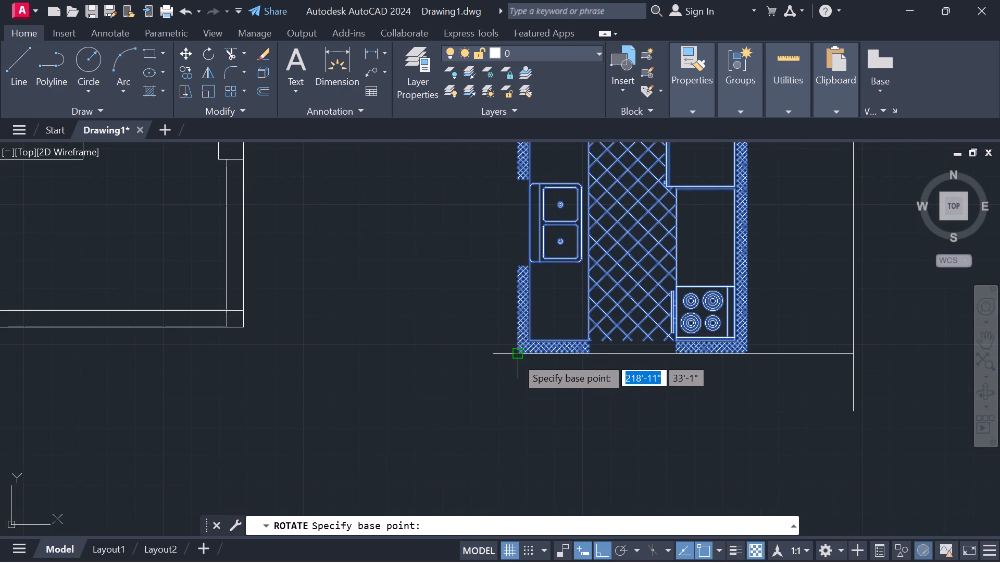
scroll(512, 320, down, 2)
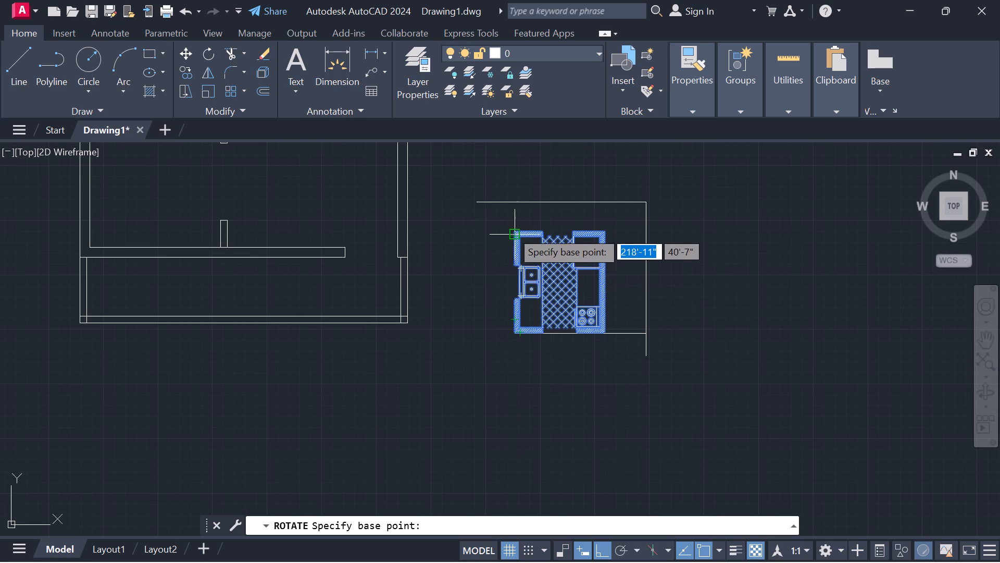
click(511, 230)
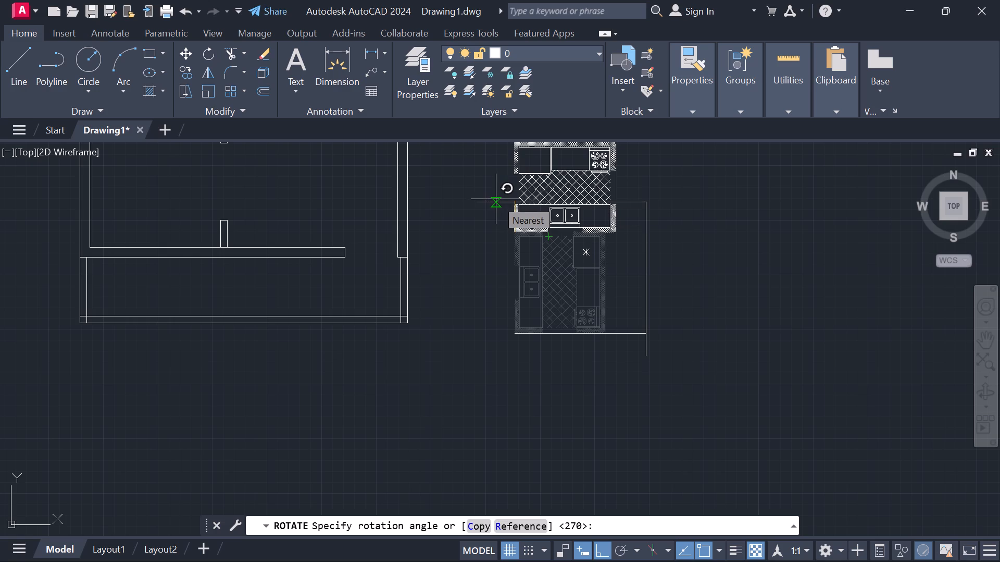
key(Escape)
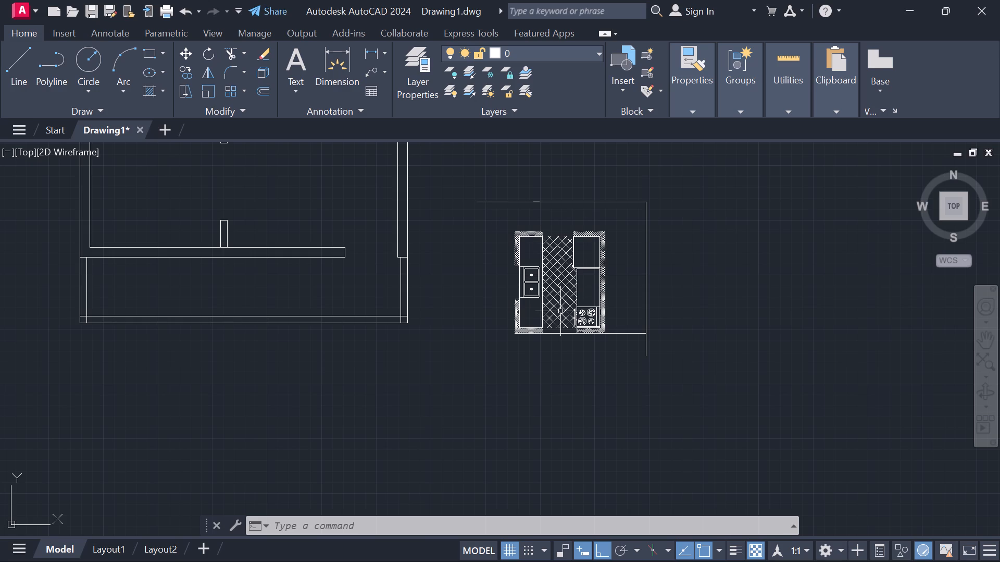
Scale the kitchen block up from its southwest outer corner, setting the factor freehand so its north wall reaches the horizontal reference line.
click(206, 94)
click(554, 285)
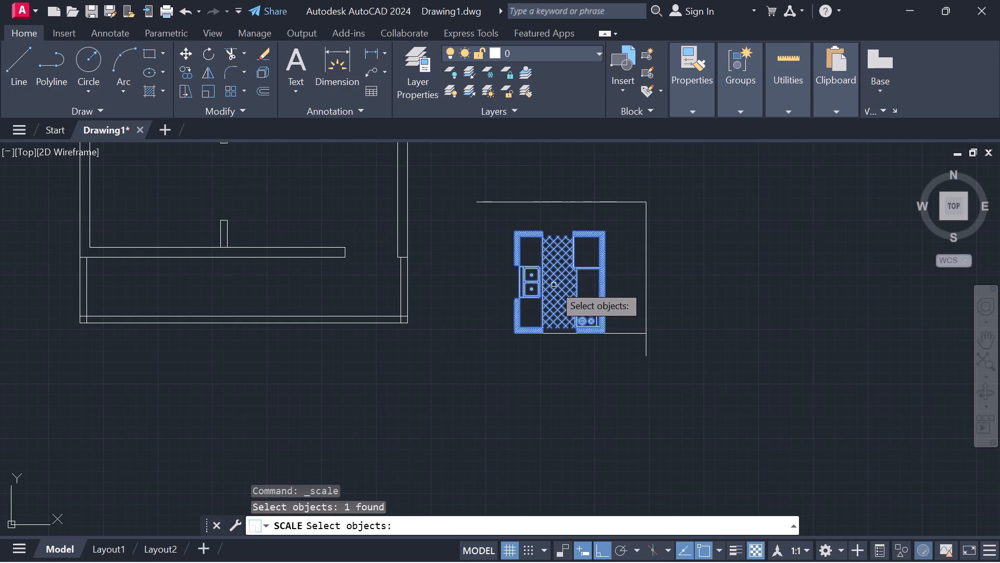
right_click(558, 280)
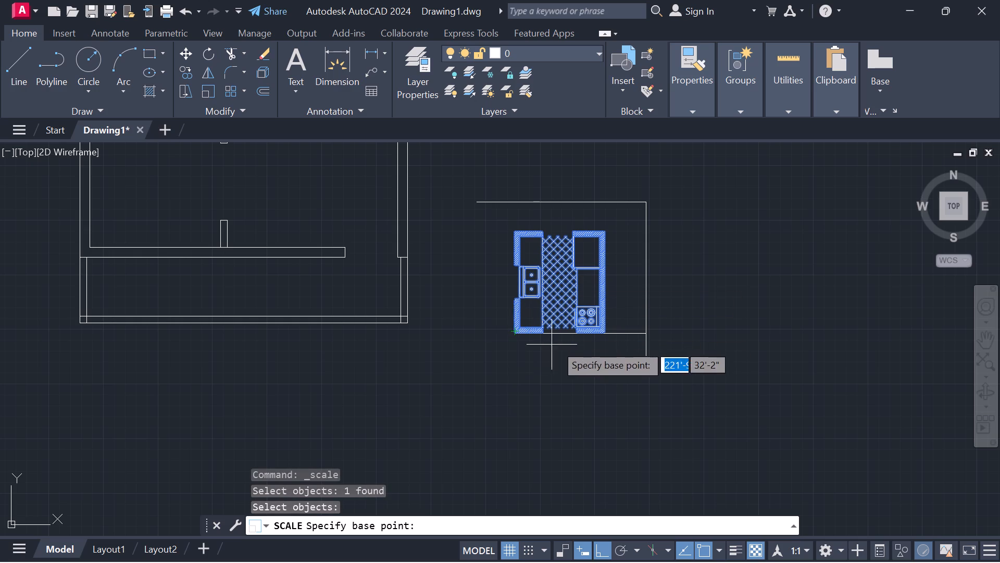
scroll(512, 338, up, 3)
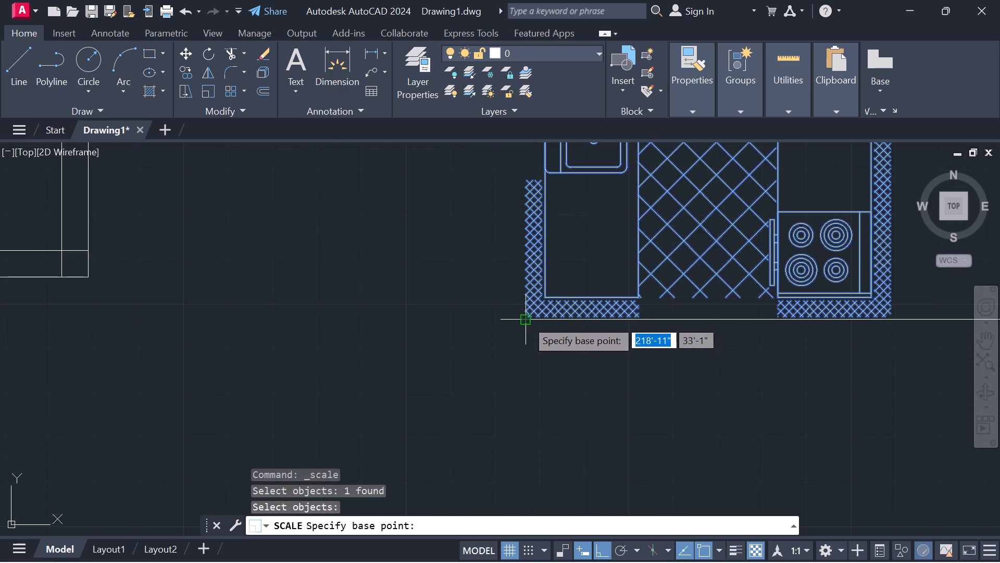
click(526, 320)
scroll(692, 313, down, 1)
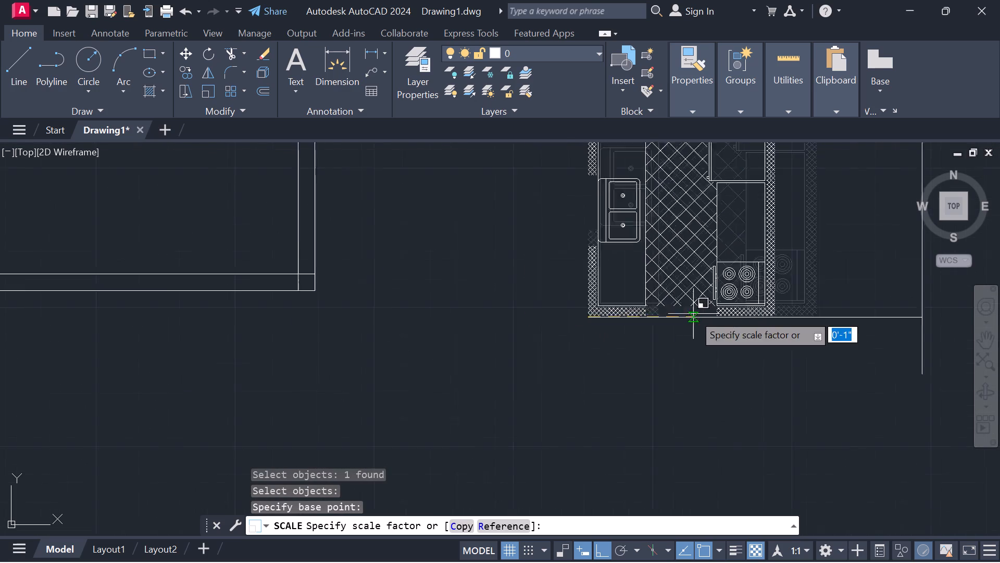
scroll(693, 314, down, 1)
middle_drag(720, 318, 672, 384)
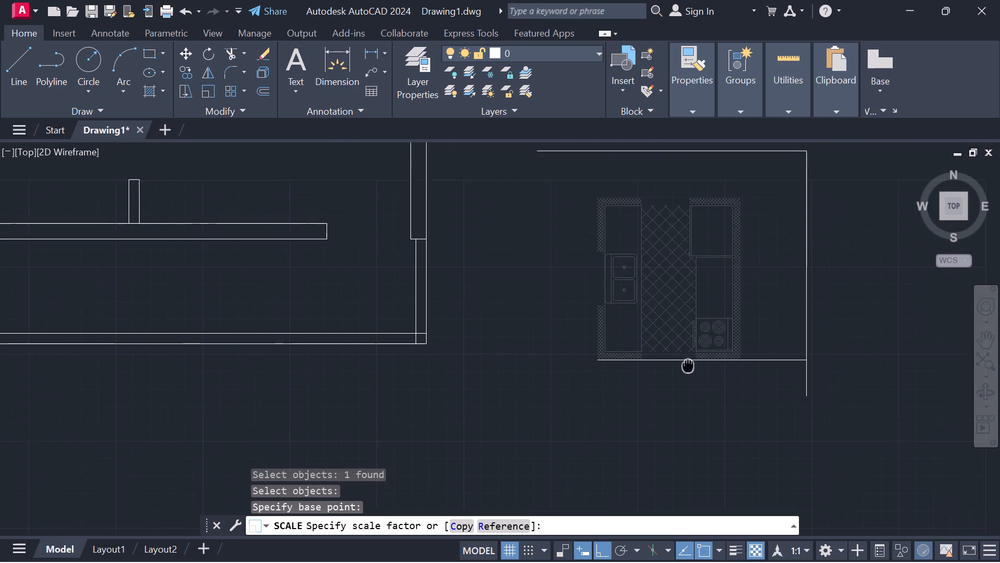
middle_drag(672, 384, 640, 435)
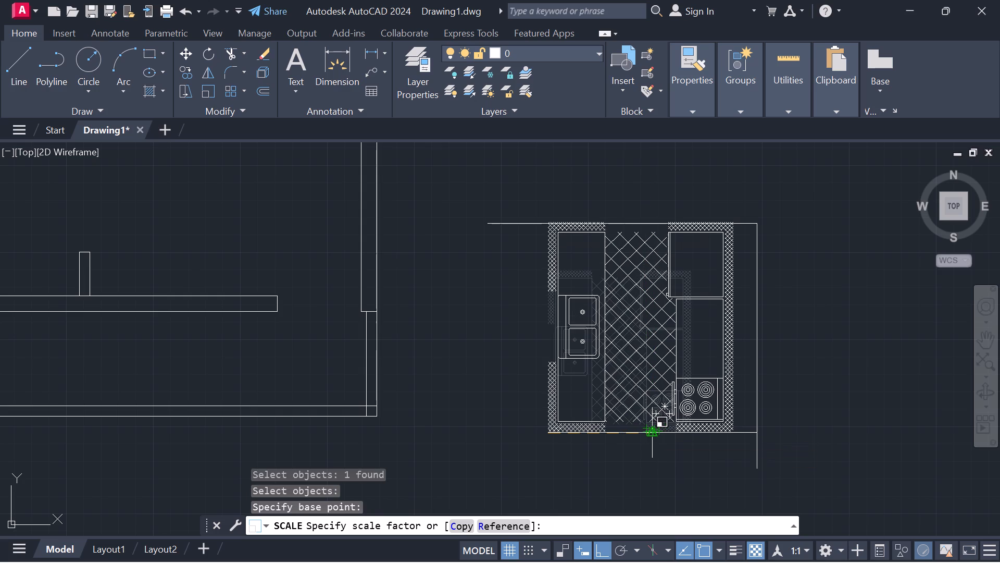
click(652, 438)
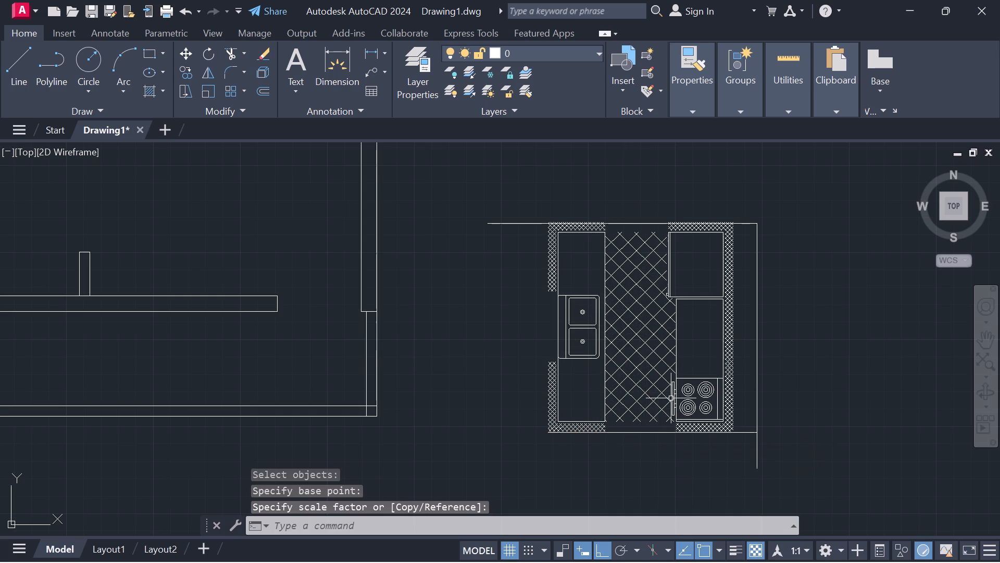
Move the kitchen block, with Ortho off, by its southwest corner to the kitchen room's southwest inner corner, where the outer wall meets the partition stub.
click(669, 395)
click(603, 387)
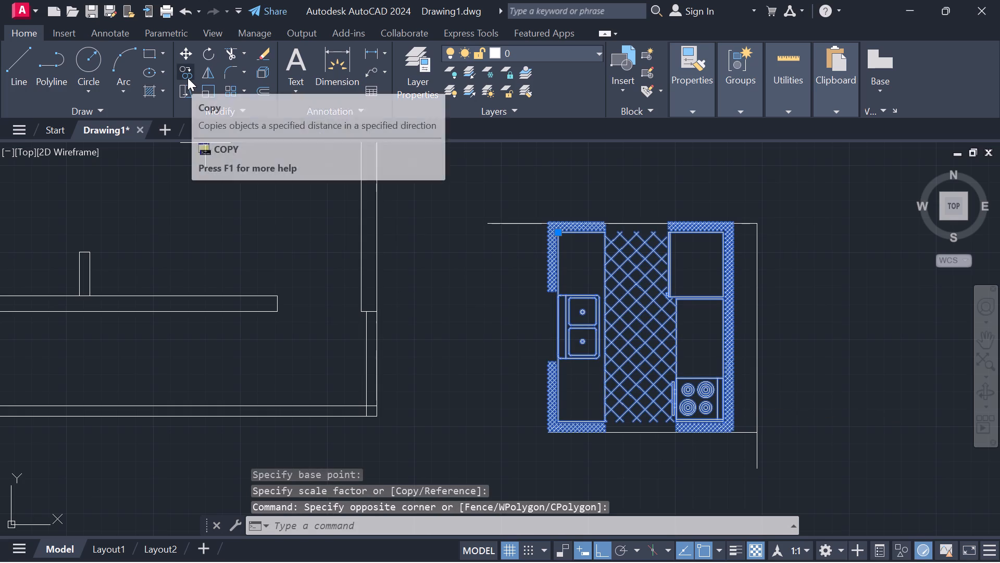
click(184, 50)
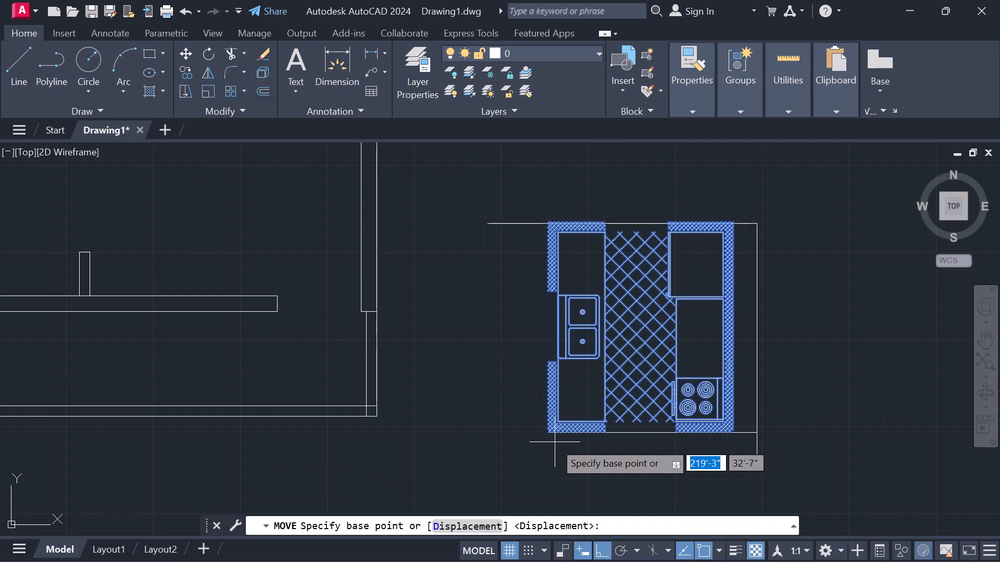
click(546, 436)
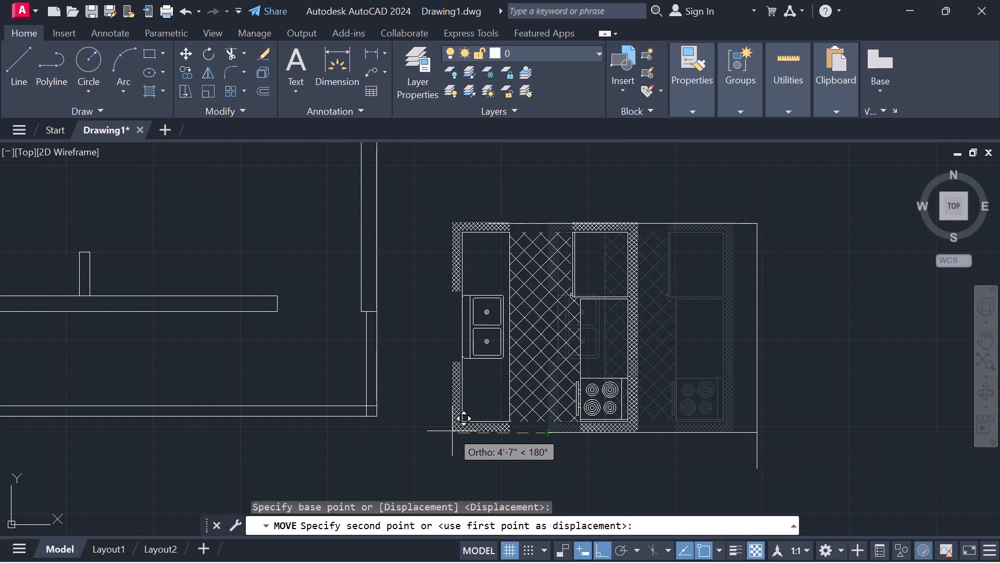
key(F8)
scroll(433, 432, down, 3)
middle_drag(432, 432, 609, 425)
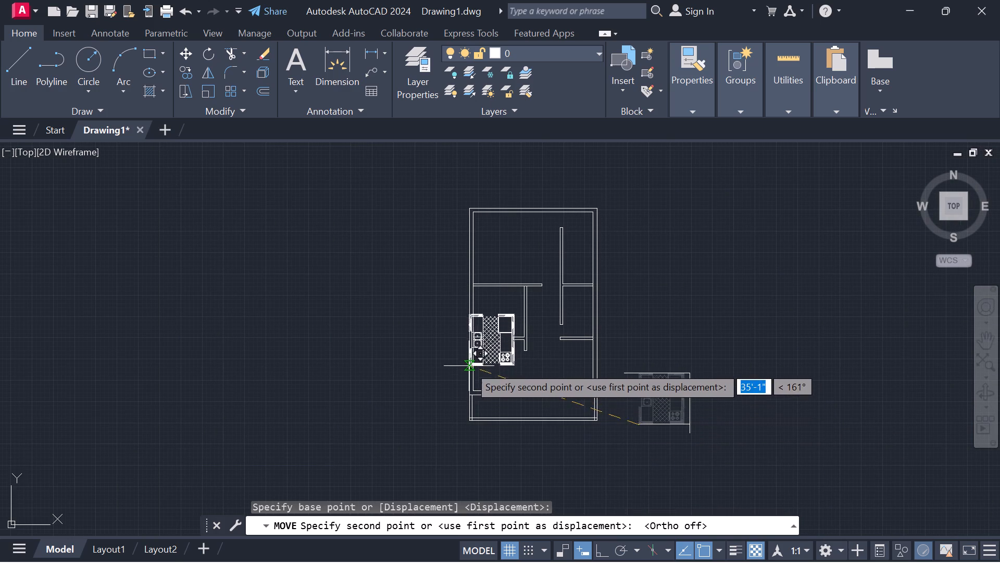
scroll(469, 364, up, 2)
middle_drag(480, 332, 428, 474)
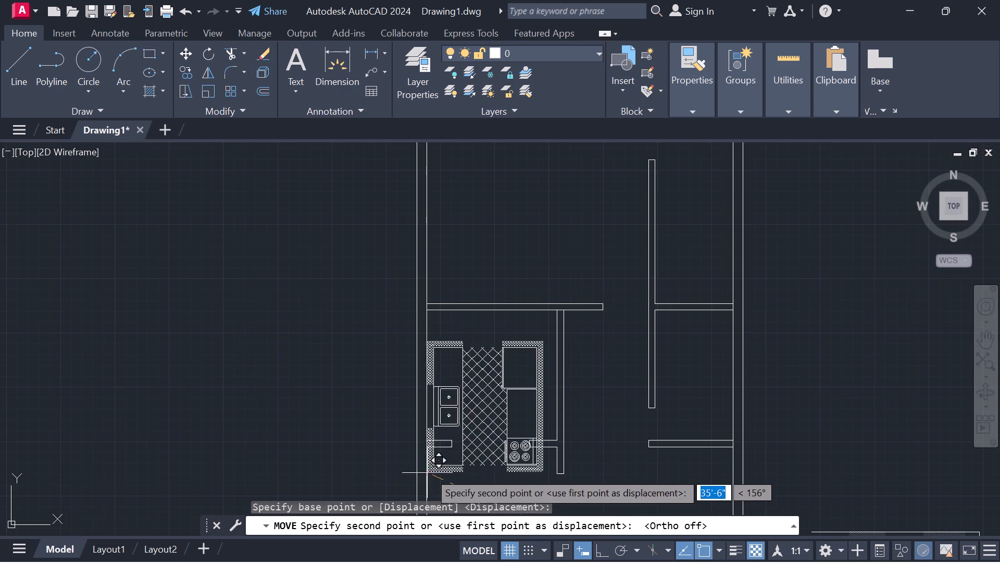
scroll(427, 436, up, 3)
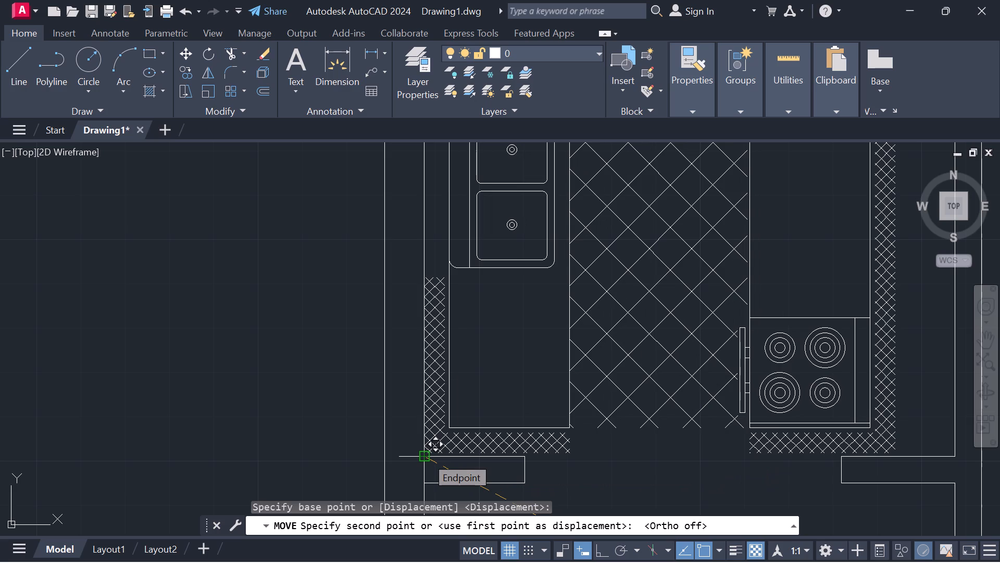
click(426, 457)
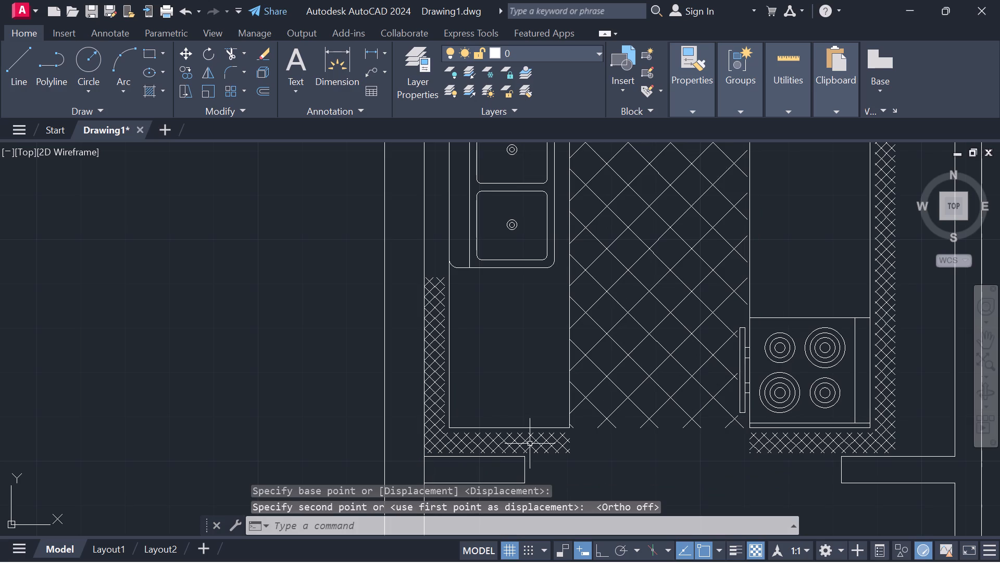
Examine how the placed kitchen block fits along the west outer wall and against the partition to its north.
scroll(530, 444, down, 3)
middle_drag(544, 443, 514, 471)
scroll(495, 422, up, 3)
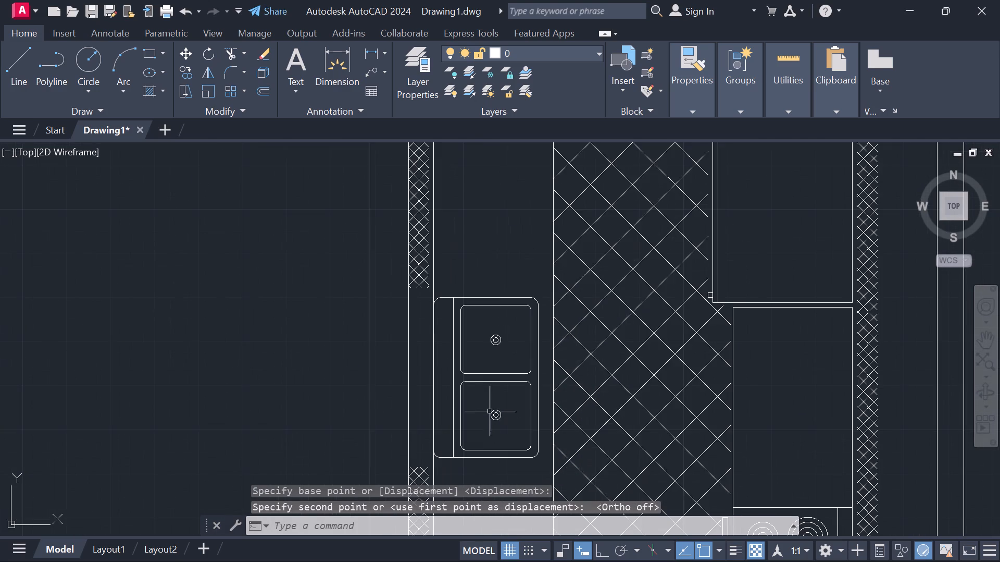
middle_drag(485, 381, 464, 562)
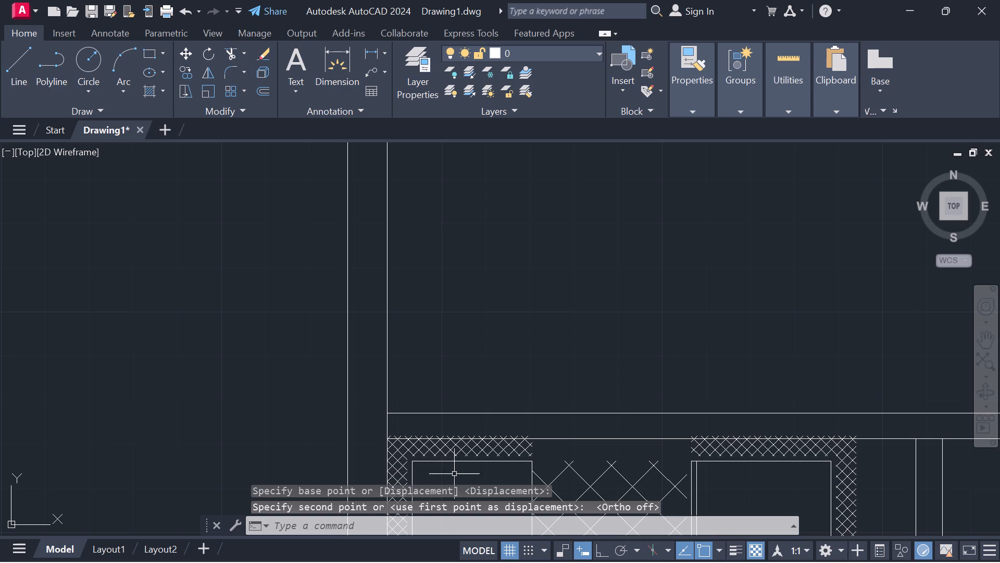
middle_drag(455, 467, 453, 376)
scroll(447, 388, up, 1)
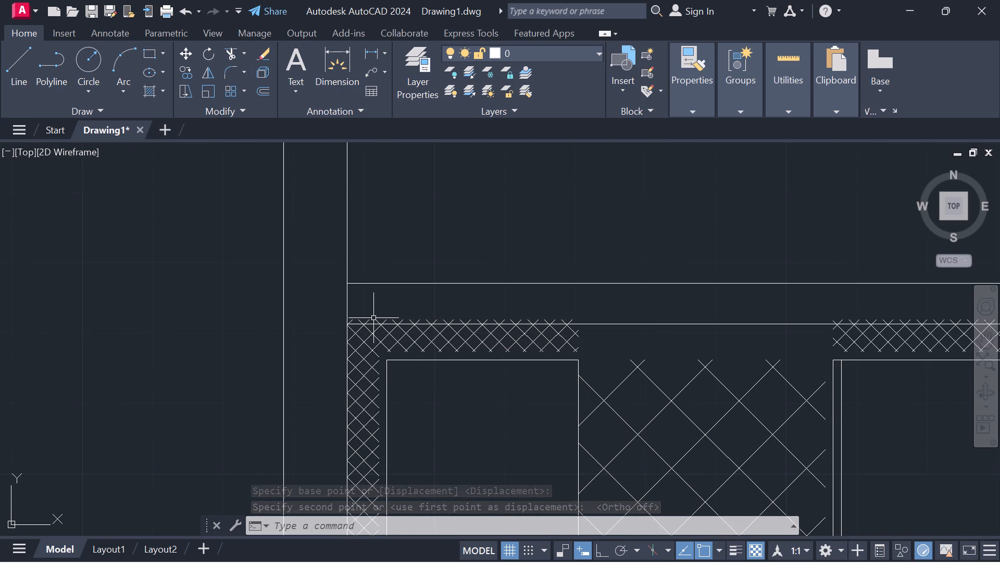
scroll(470, 414, down, 2)
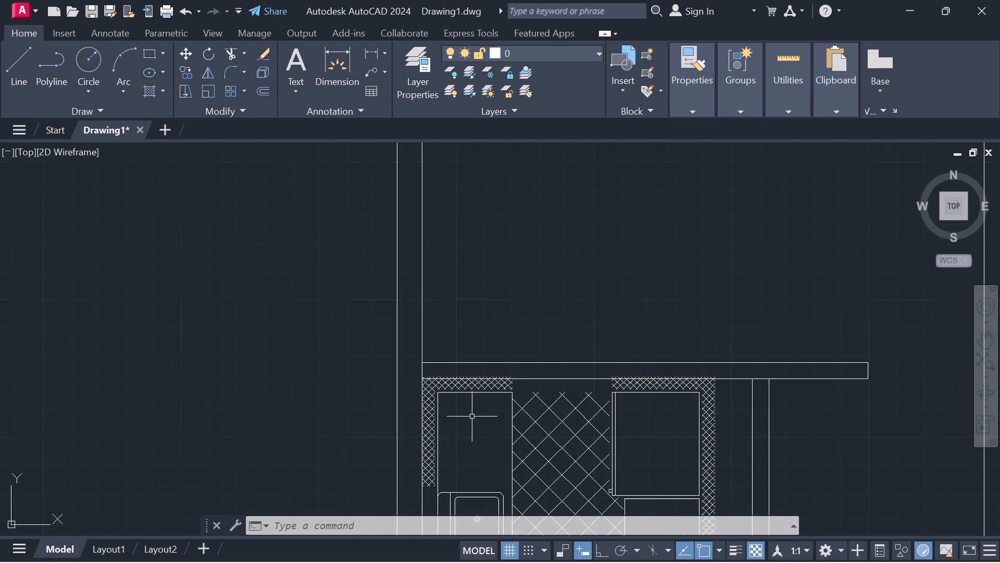
Undo the move of the kitchen block into the kitchen room.
middle_drag(655, 429, 527, 371)
scroll(528, 377, down, 2)
middle_drag(532, 413, 516, 375)
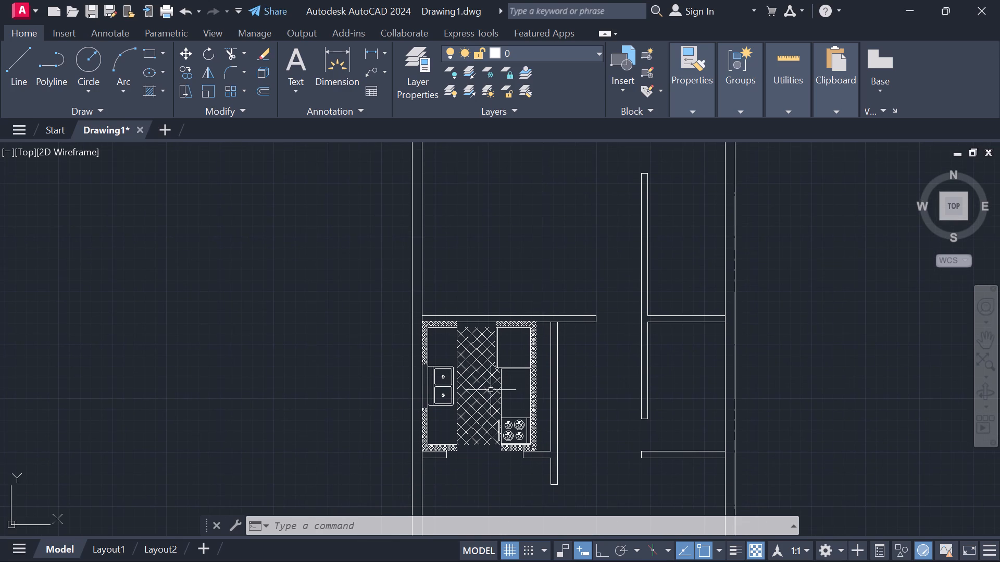
key(ctrl+z)
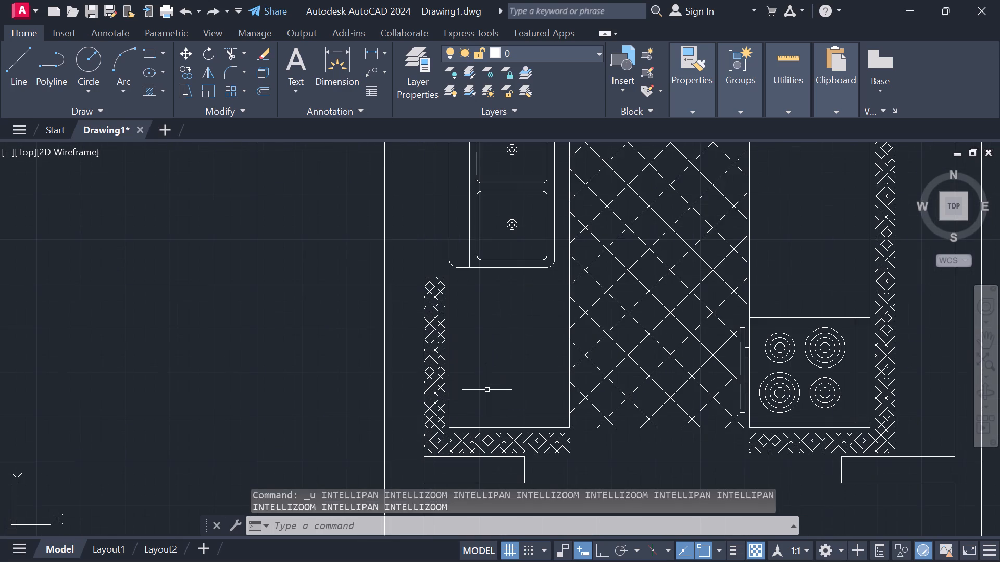
key(ctrl+z)
scroll(560, 408, down, 2)
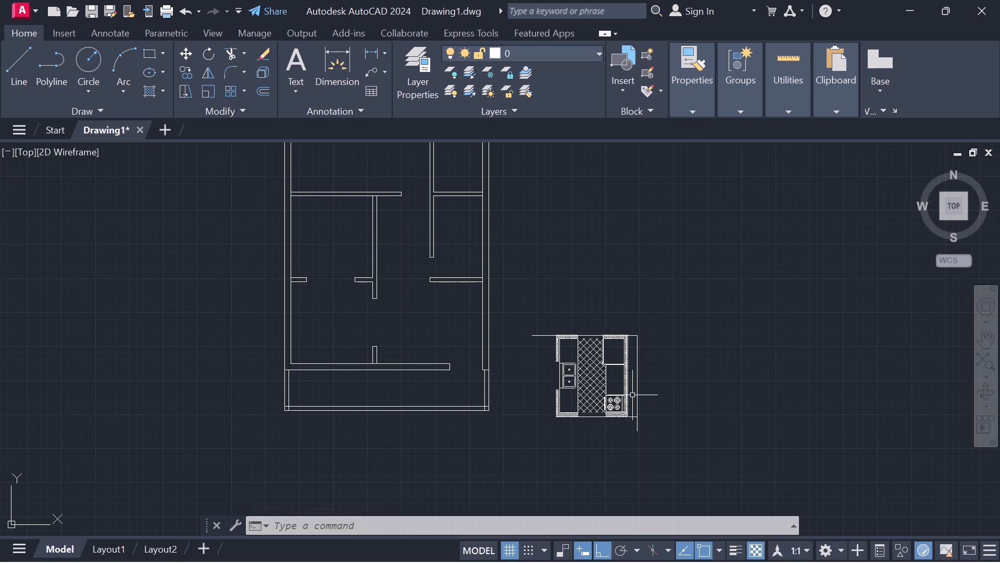
Open DesignCenter at the block collection of Kitchens.dwg.
key(ctrl+2)
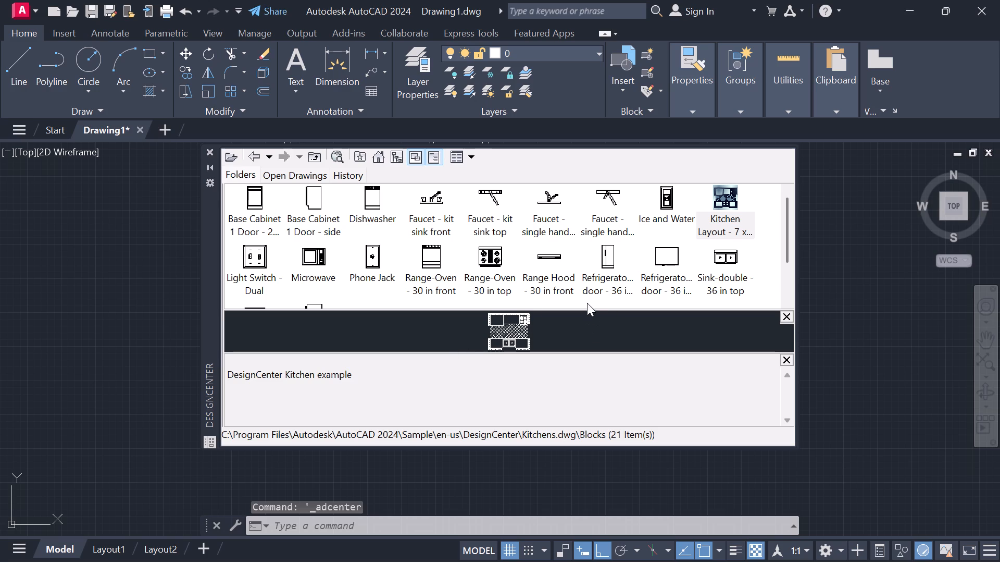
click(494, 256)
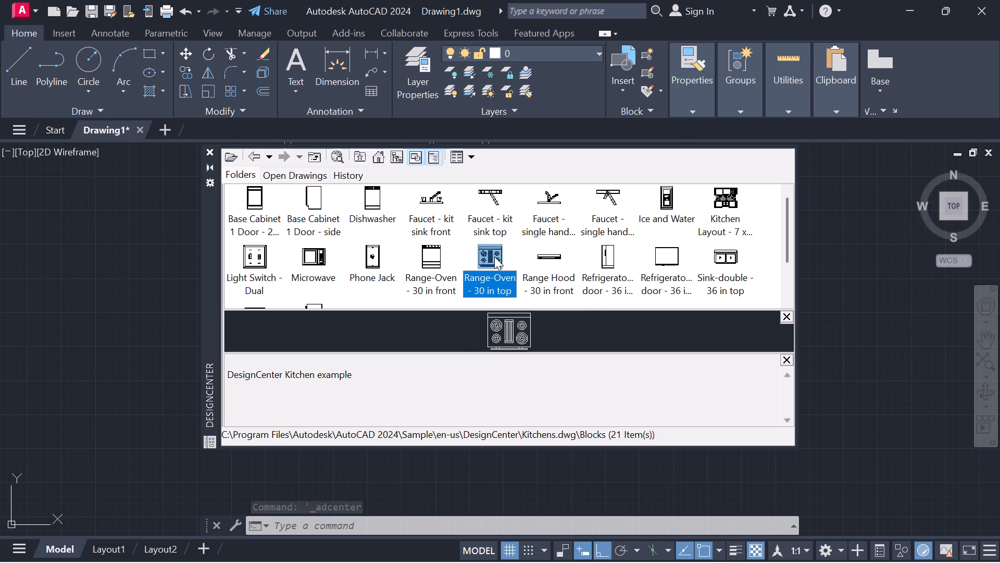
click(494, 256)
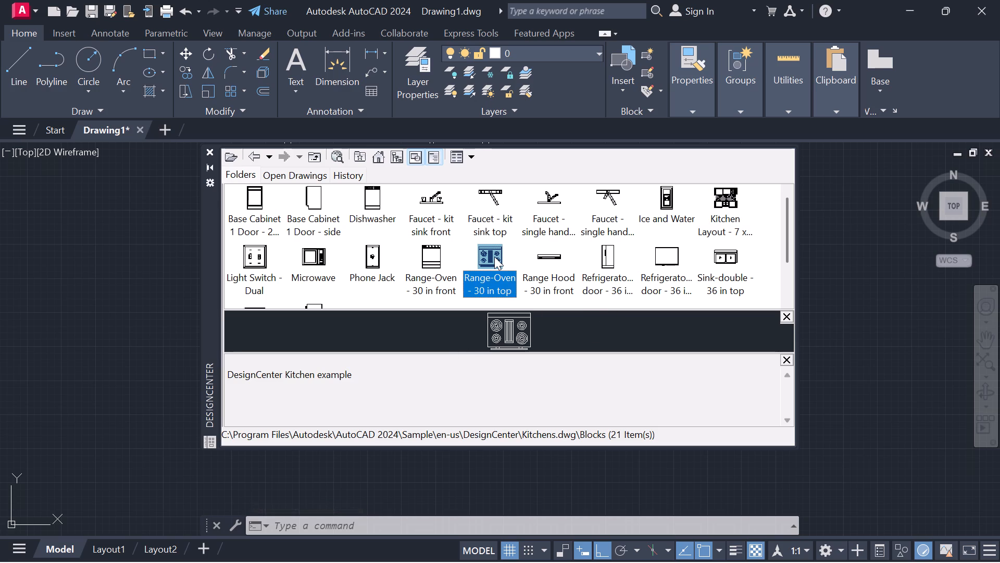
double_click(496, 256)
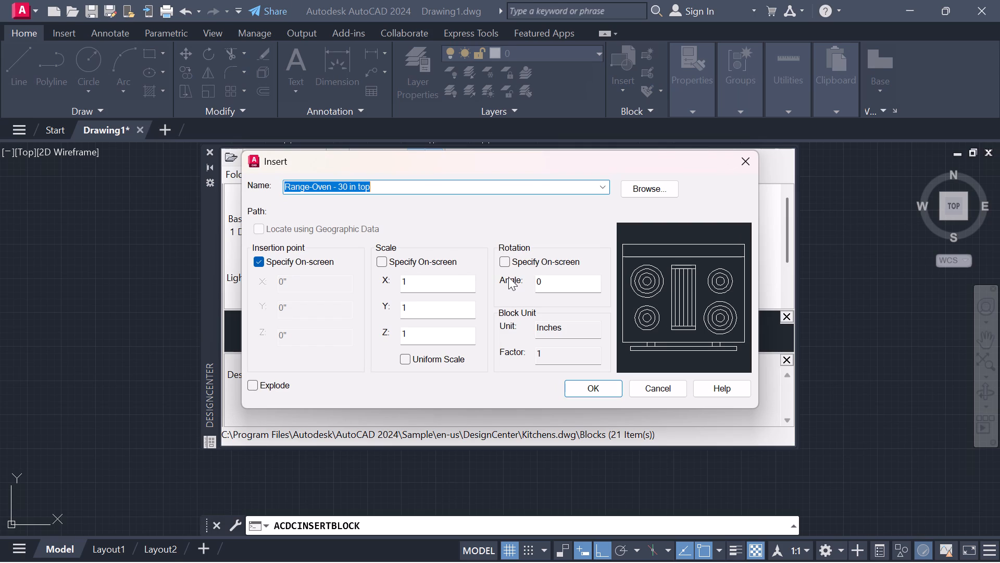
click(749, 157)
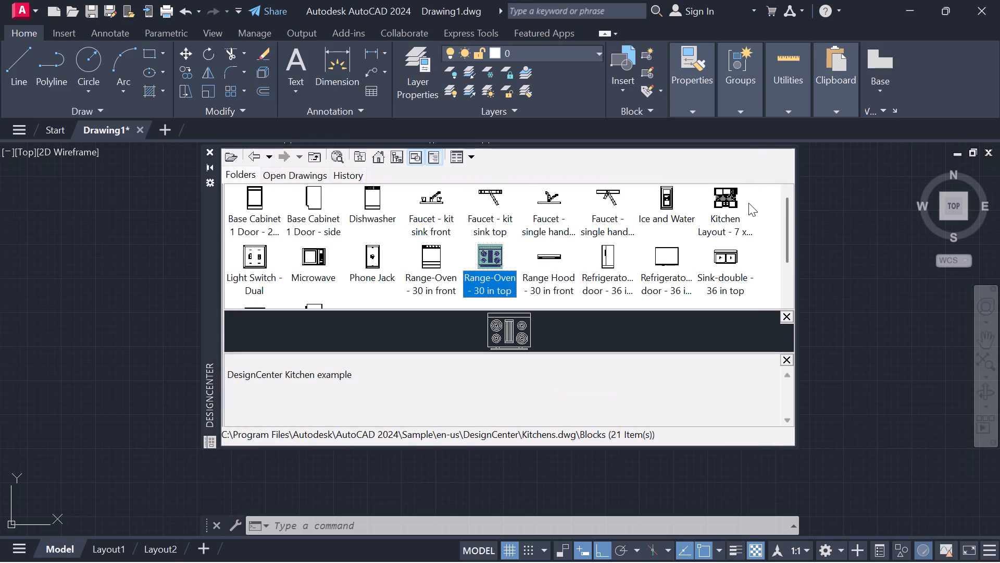
Open Kitchen Layout - 7 x 8 ft for insertion and compare the other available block definitions, ending back on Kitchen Layout - 7 x 8 ft.
double_click(718, 199)
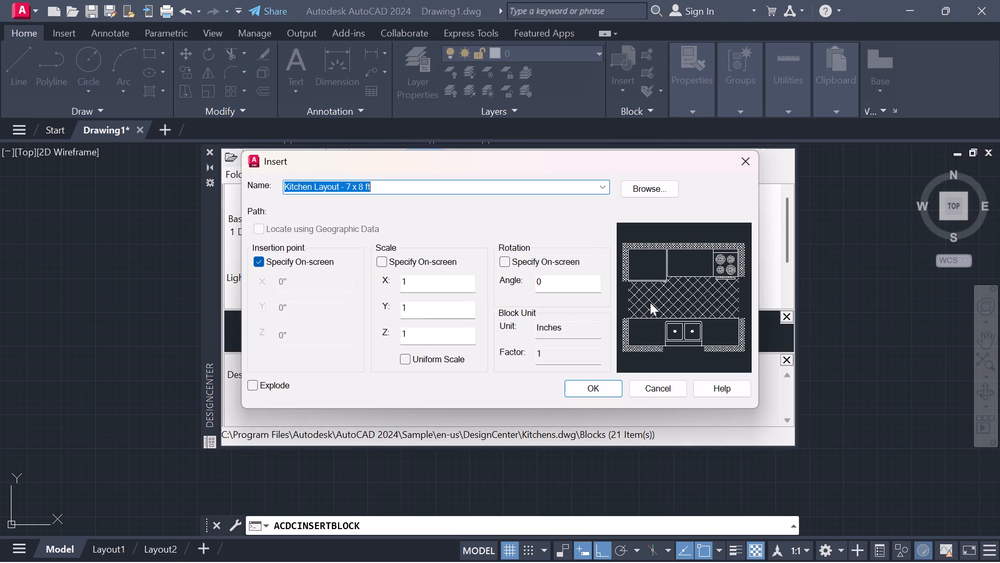
click(645, 309)
click(605, 185)
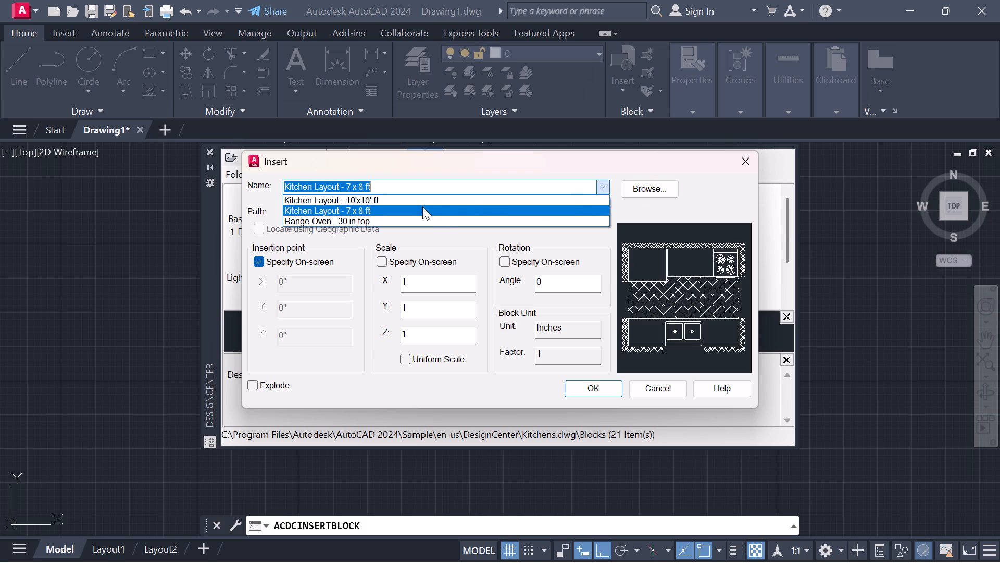
click(422, 201)
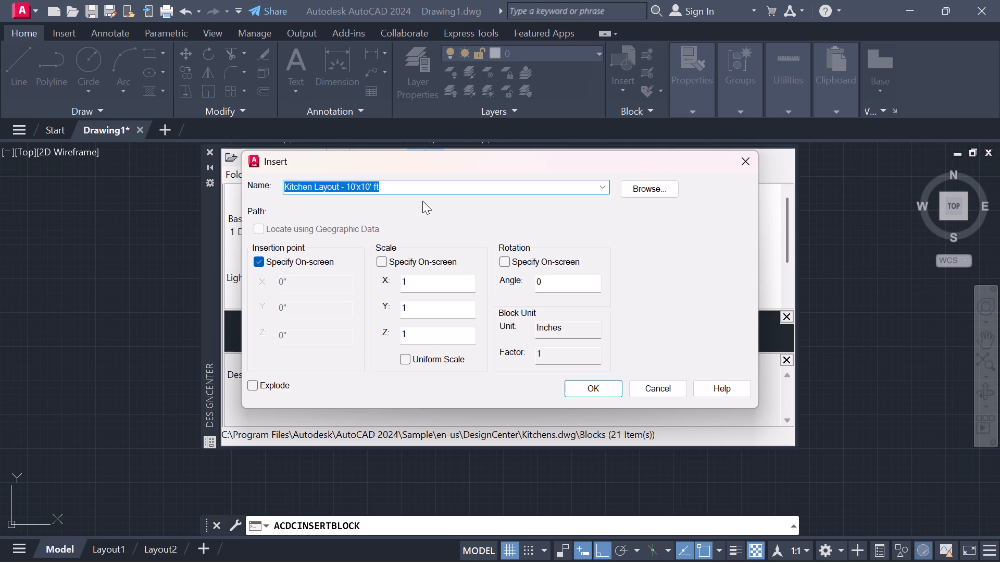
click(600, 187)
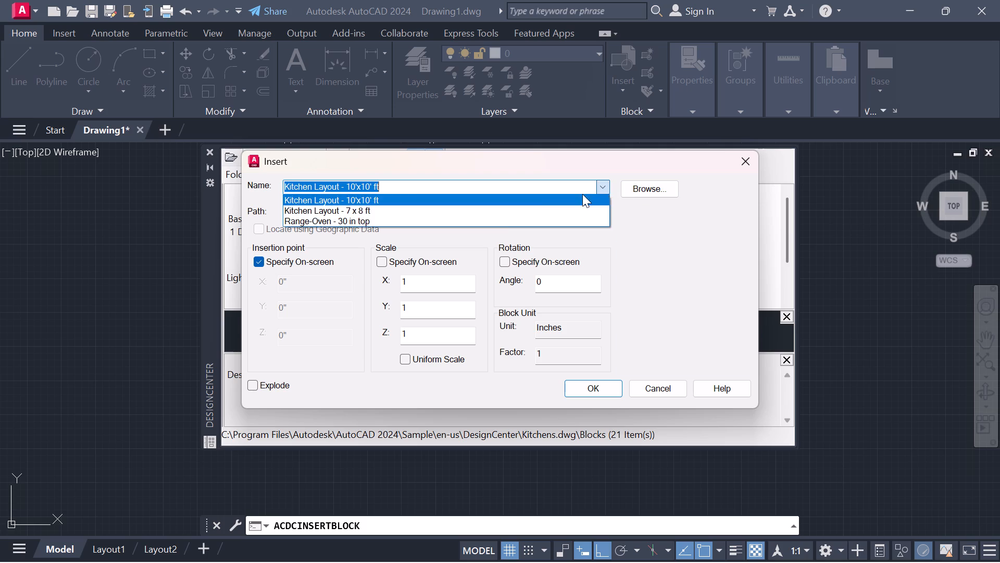
click(504, 224)
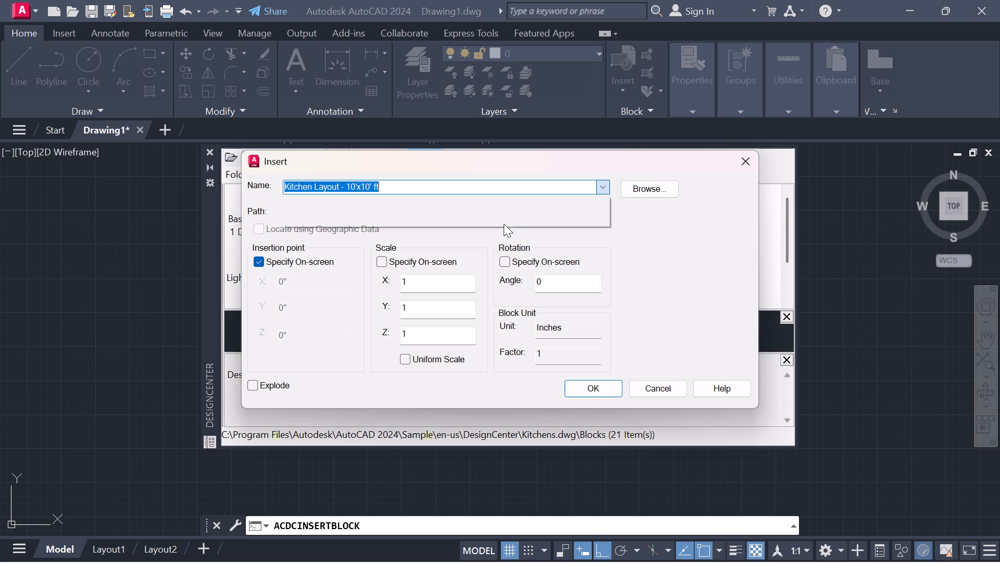
click(605, 188)
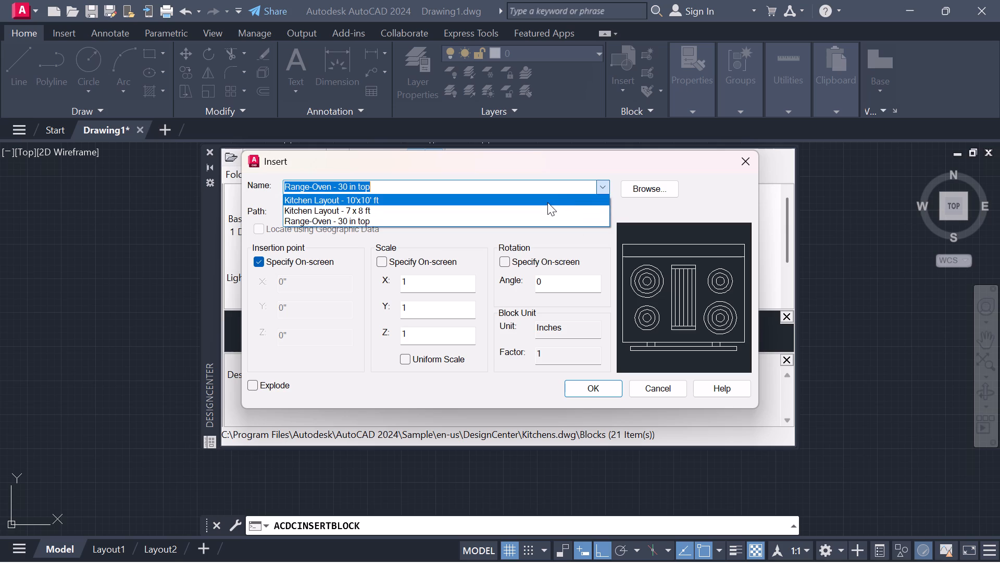
click(547, 202)
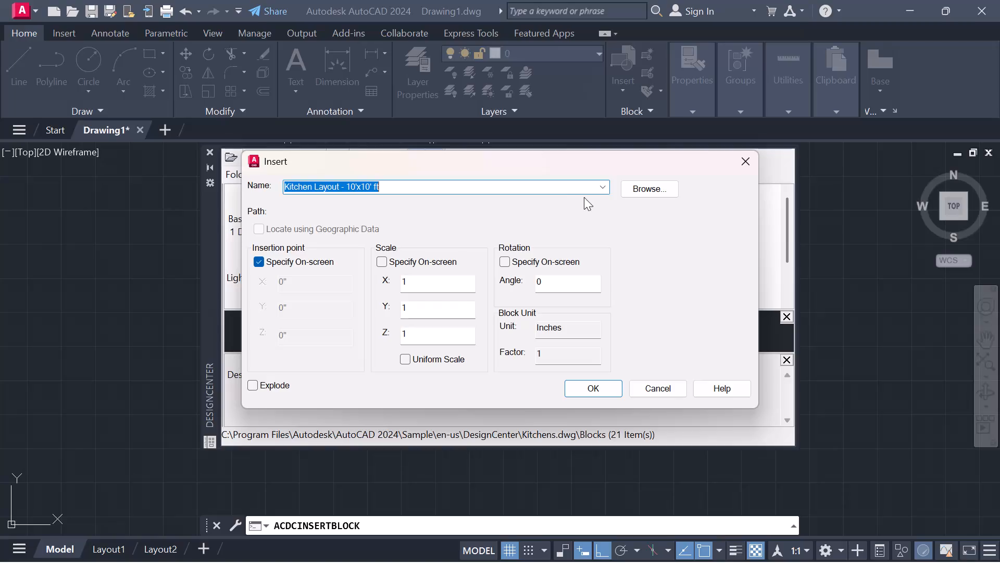
click(599, 183)
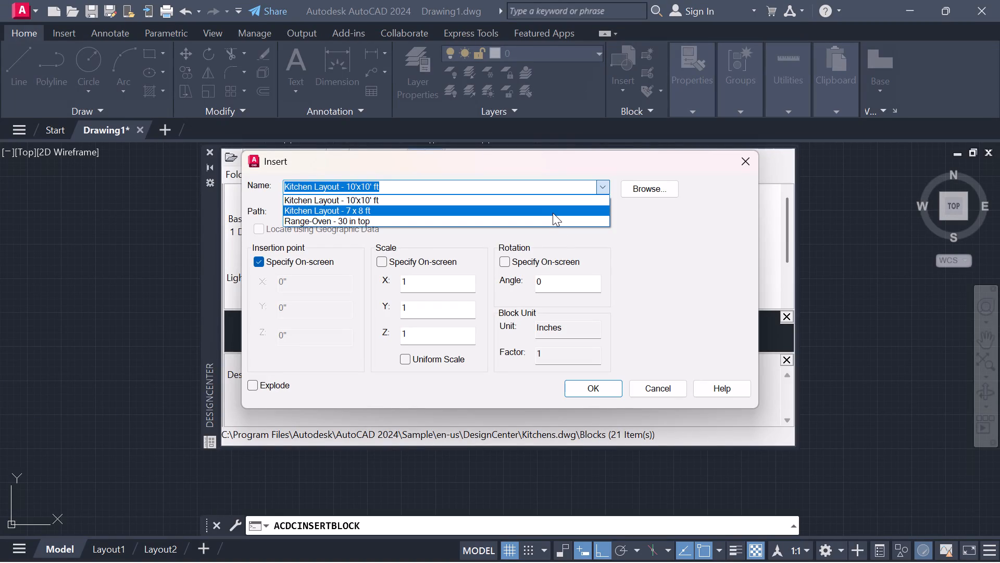
click(553, 213)
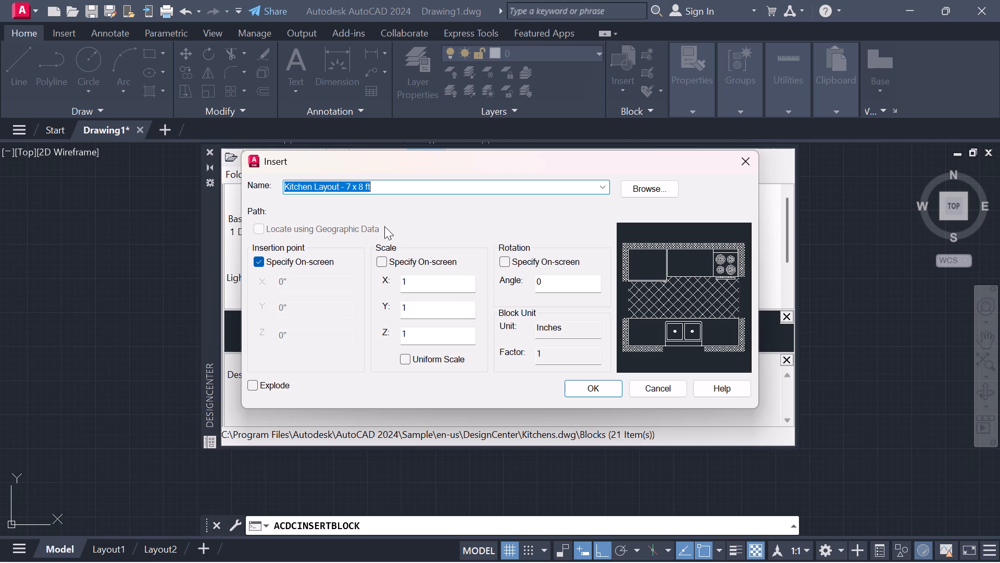
Insert Kitchen Layout - 7 x 8 ft exploded, at uniform scale 1 and angle 0, in the empty area east of the existing kitchen, and close DesignCenter.
click(250, 387)
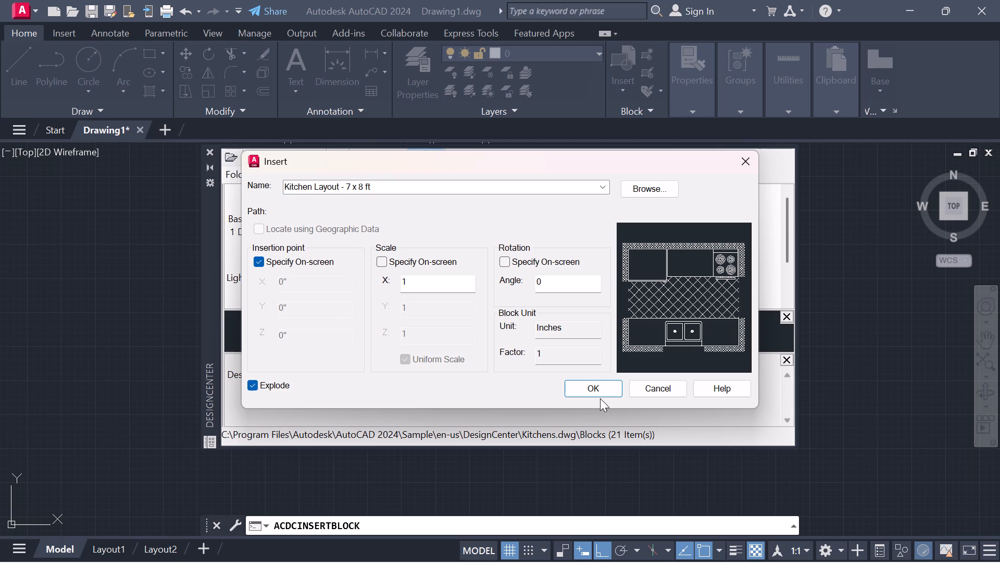
click(598, 390)
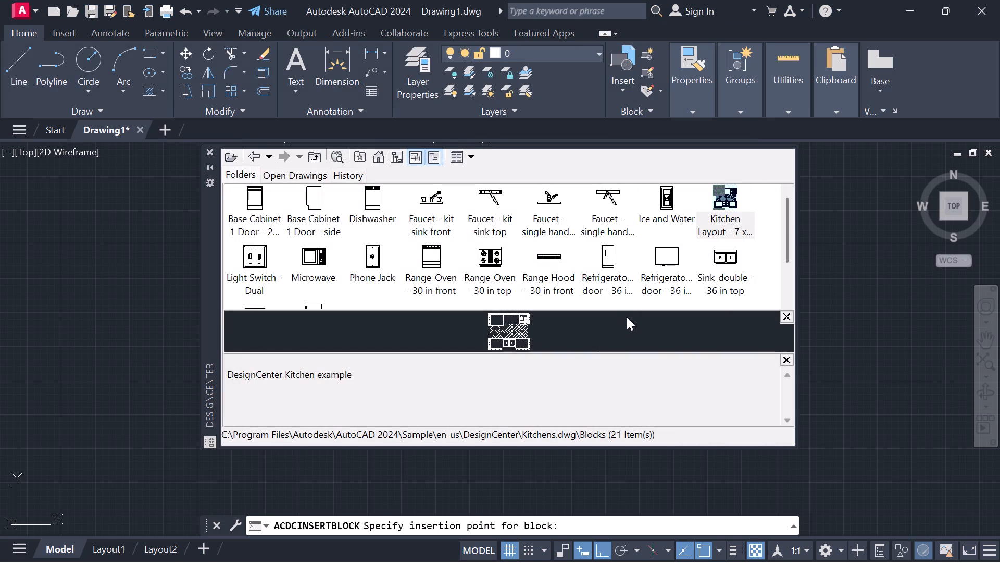
click(727, 206)
drag(727, 206, 832, 217)
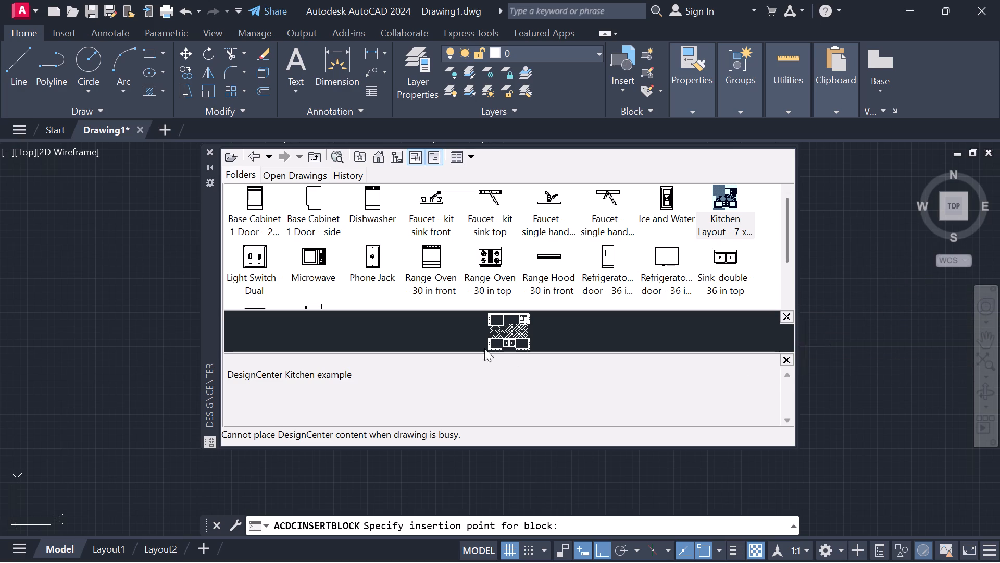
double_click(521, 332)
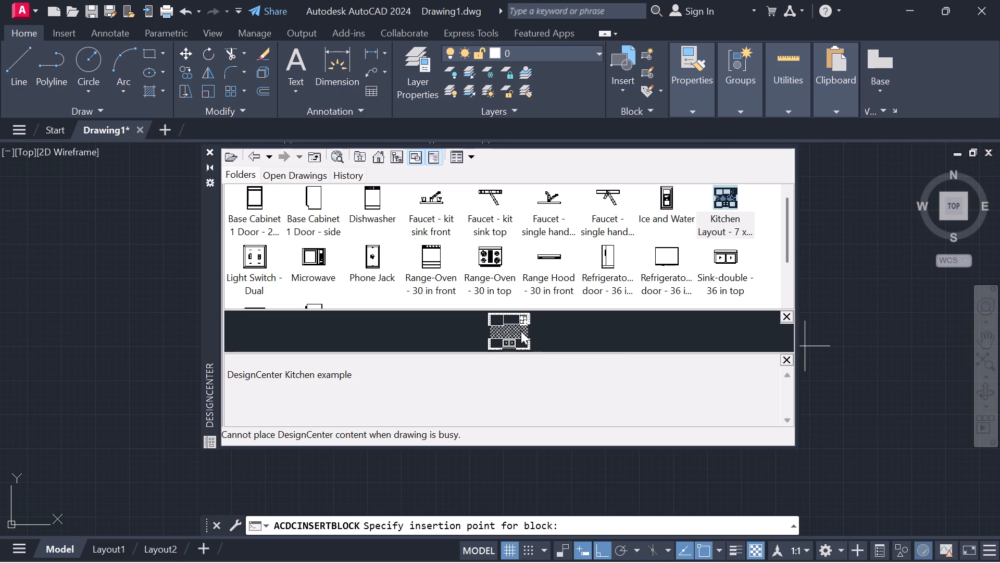
click(908, 333)
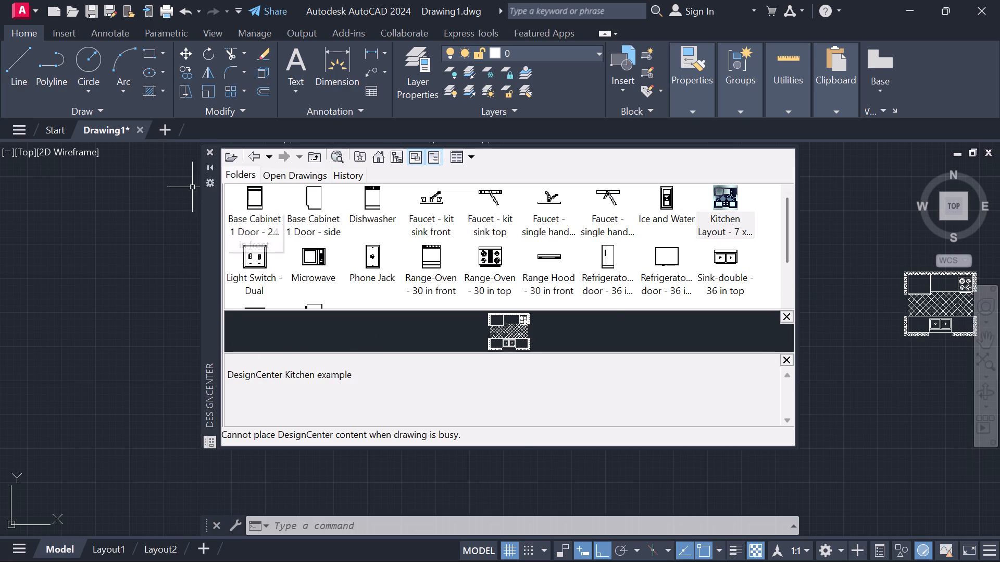
click(207, 152)
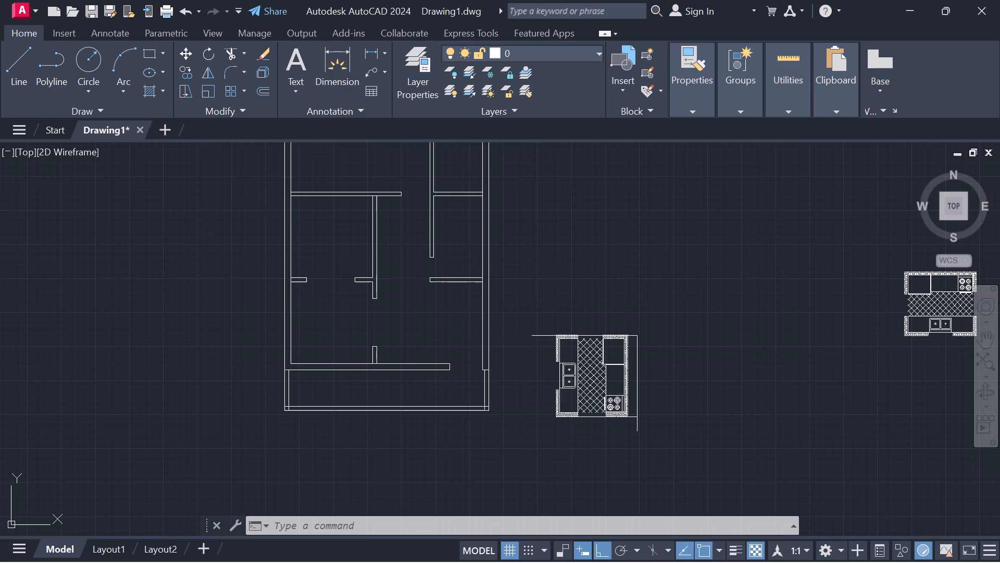
Rotate the newly inserted kitchen layout by 270° about its northwest outer corner, with Ortho on.
scroll(699, 419, down, 1)
middle_drag(729, 382, 570, 377)
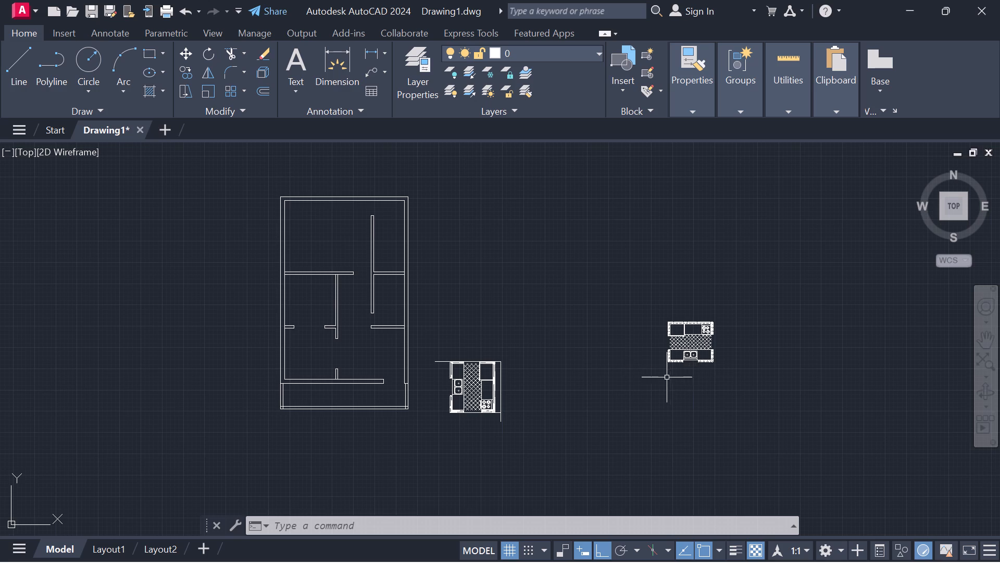
drag(732, 301, 811, 402)
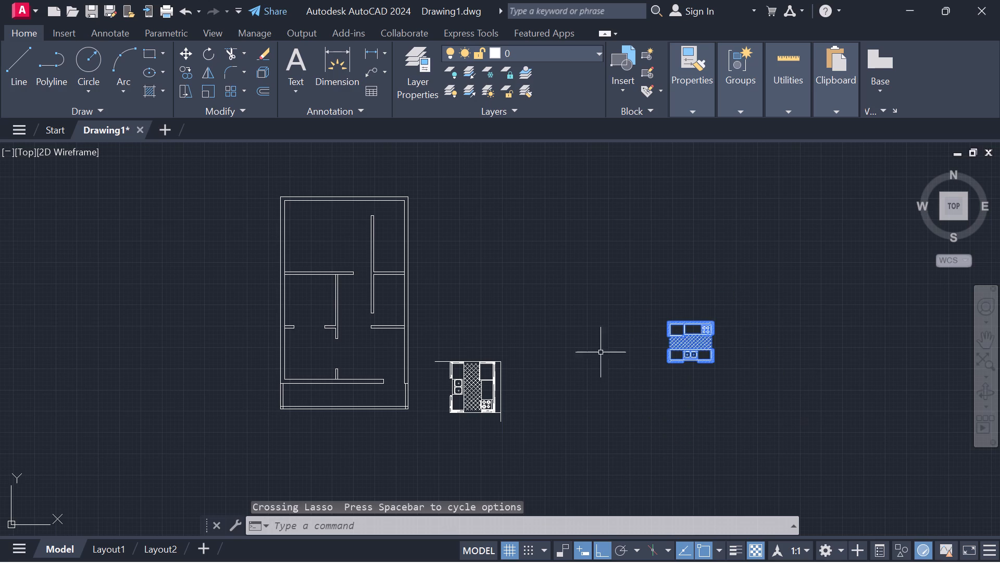
click(205, 52)
scroll(652, 315, up, 2)
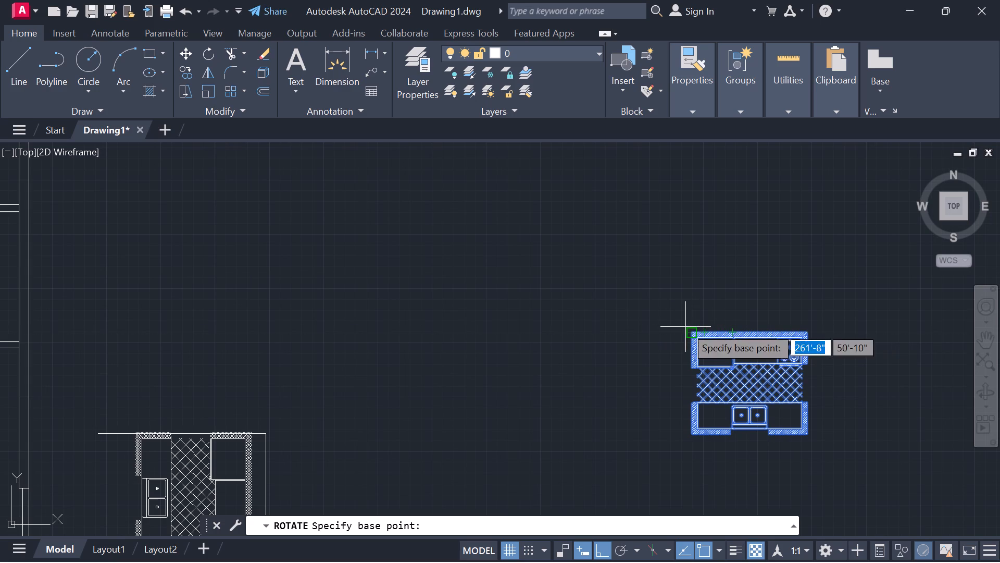
click(691, 328)
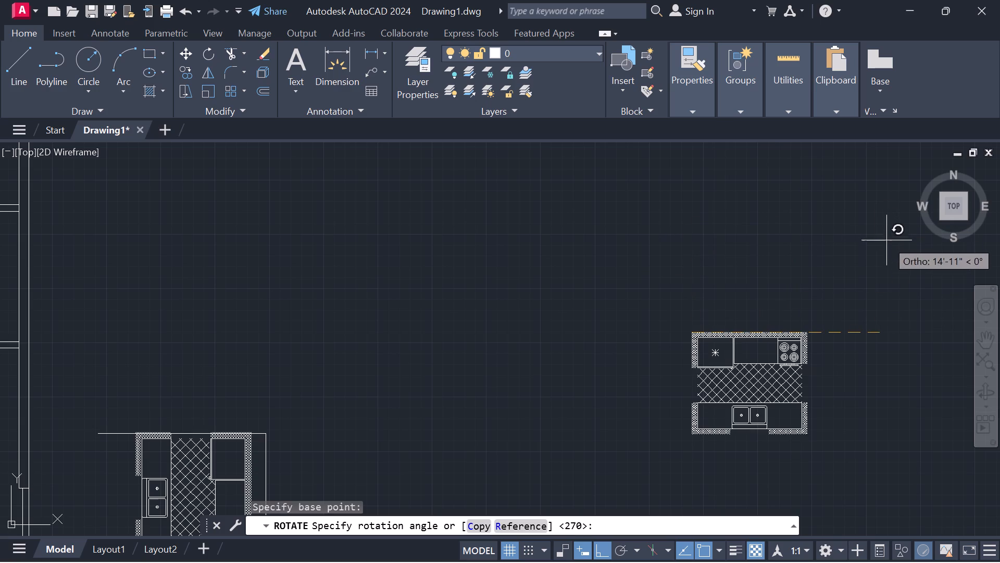
click(757, 462)
key(Escape)
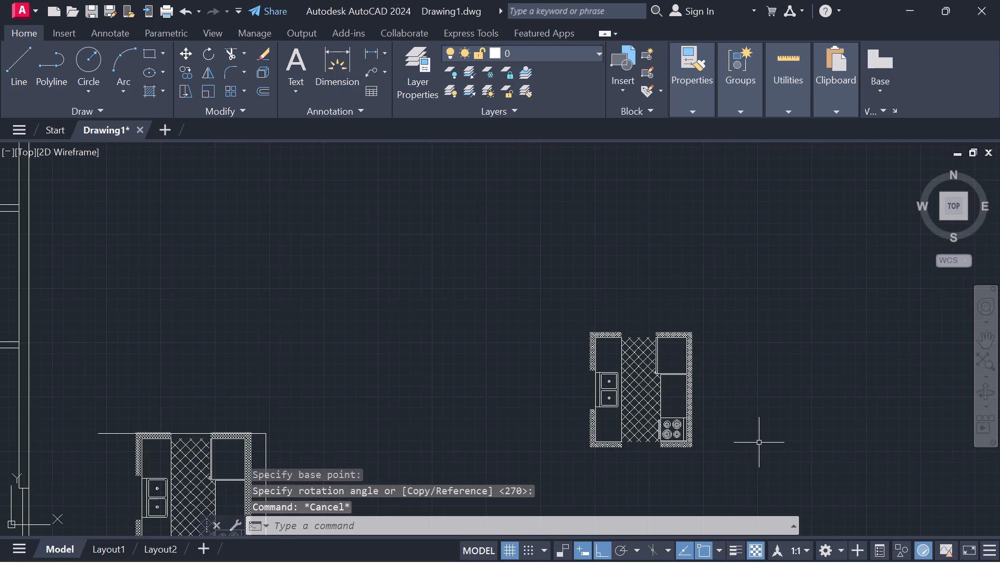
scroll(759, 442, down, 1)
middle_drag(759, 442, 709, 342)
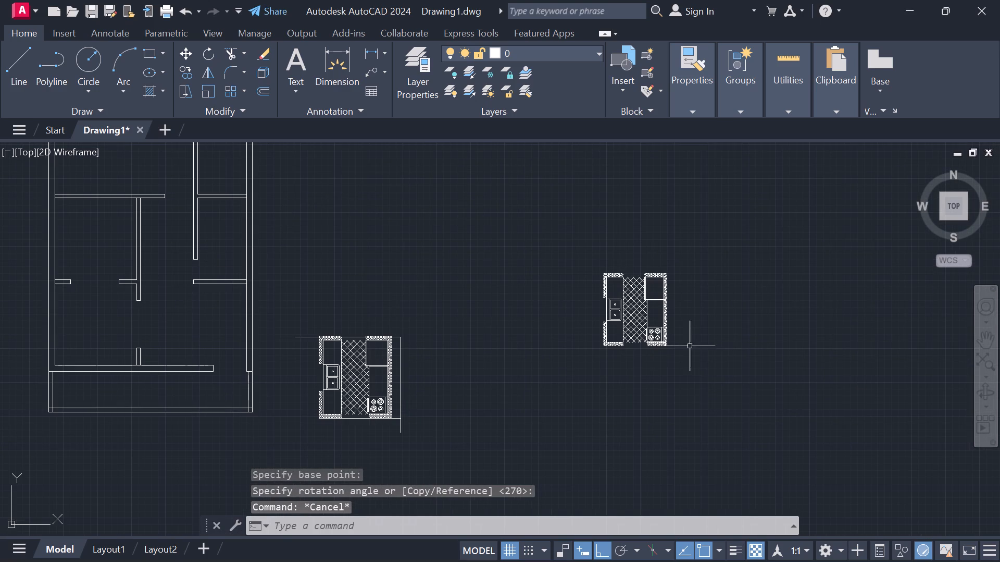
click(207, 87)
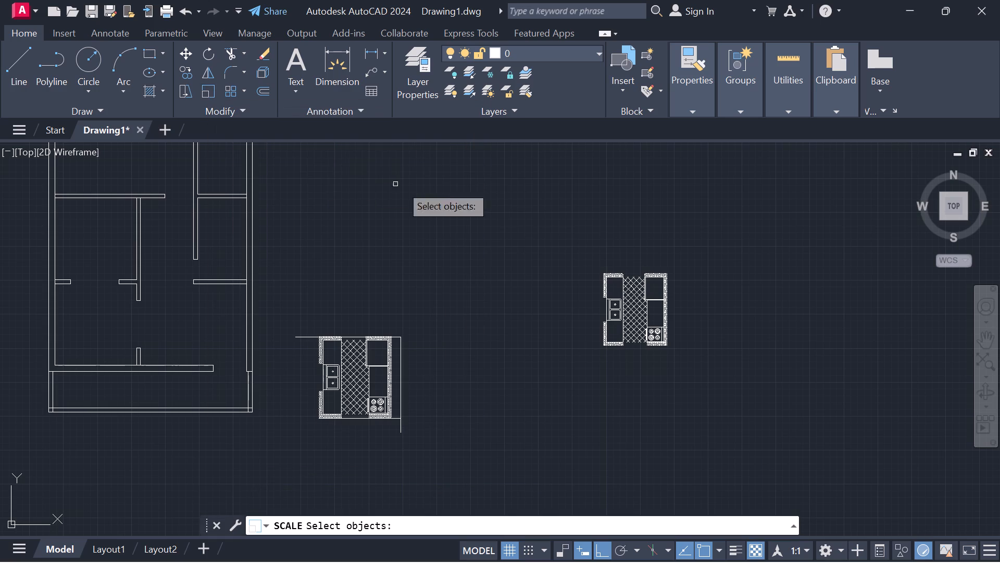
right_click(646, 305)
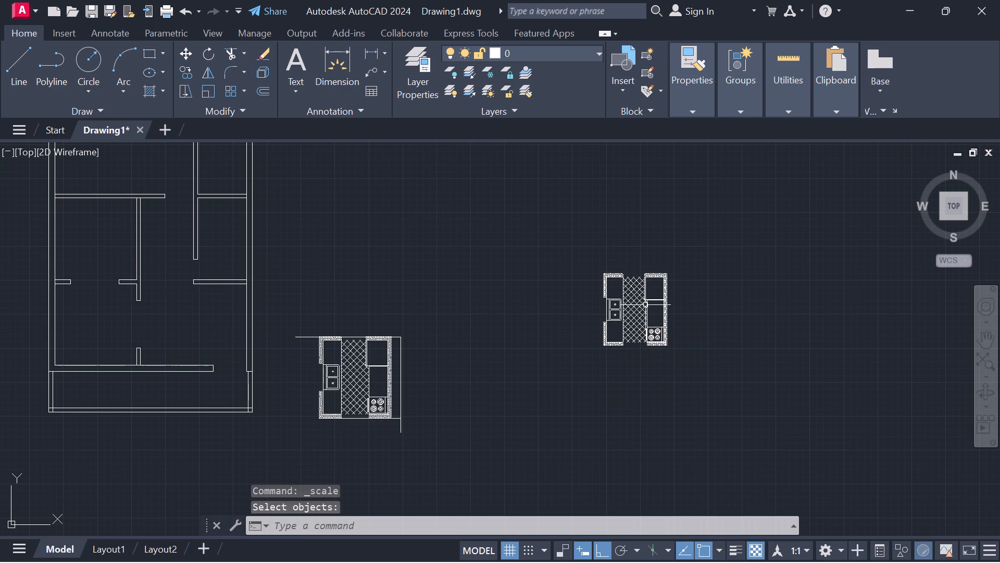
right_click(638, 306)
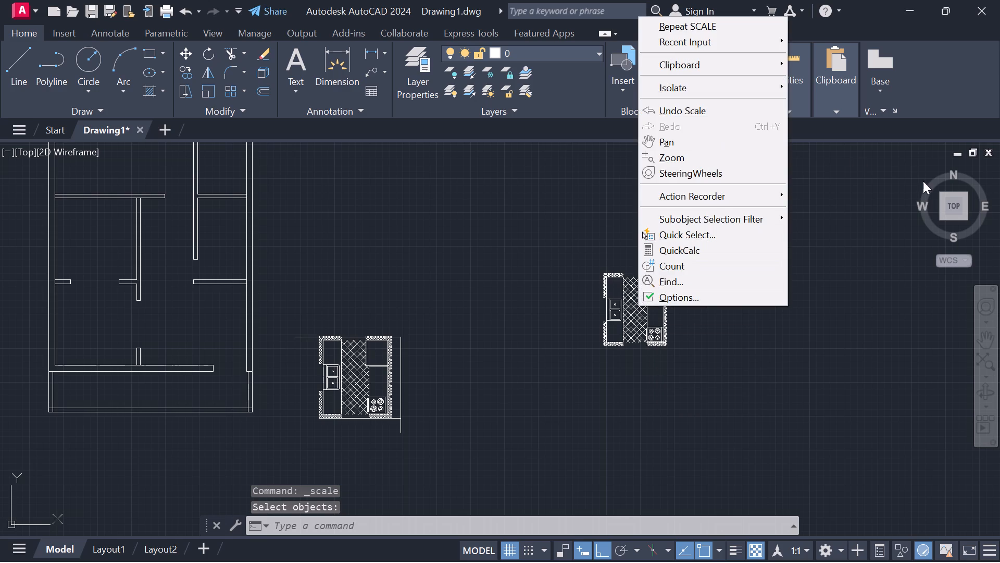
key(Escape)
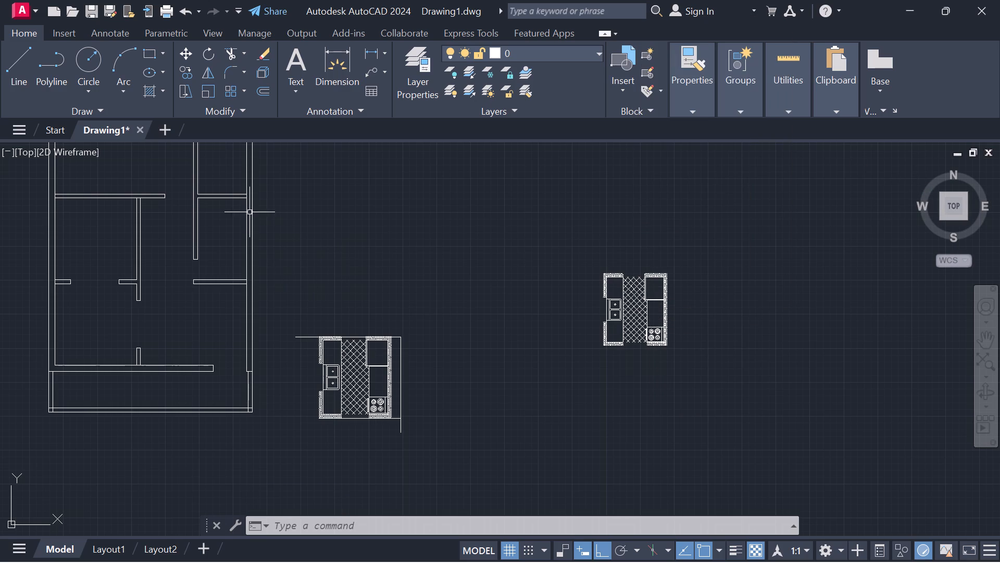
Scale the newly inserted, exploded kitchen layout freehand from its southwest outer corner to nearly three times its size.
click(207, 97)
click(643, 316)
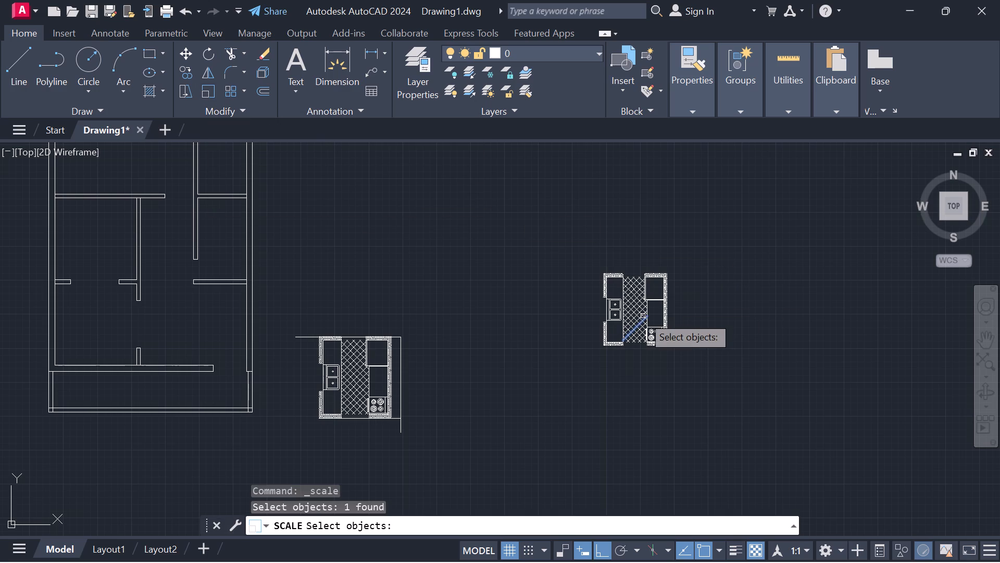
drag(692, 235, 834, 403)
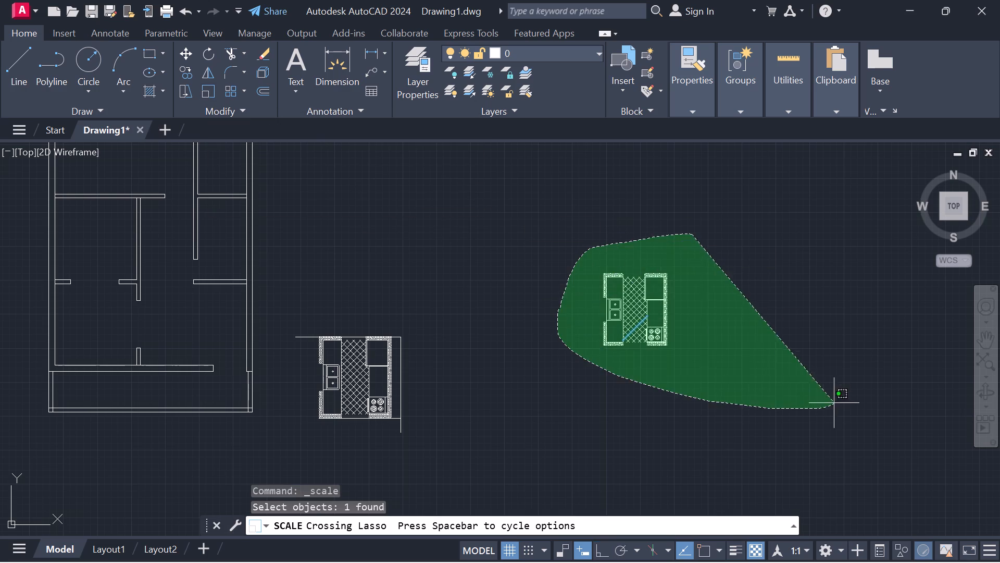
drag(834, 403, 836, 399)
right_click(835, 396)
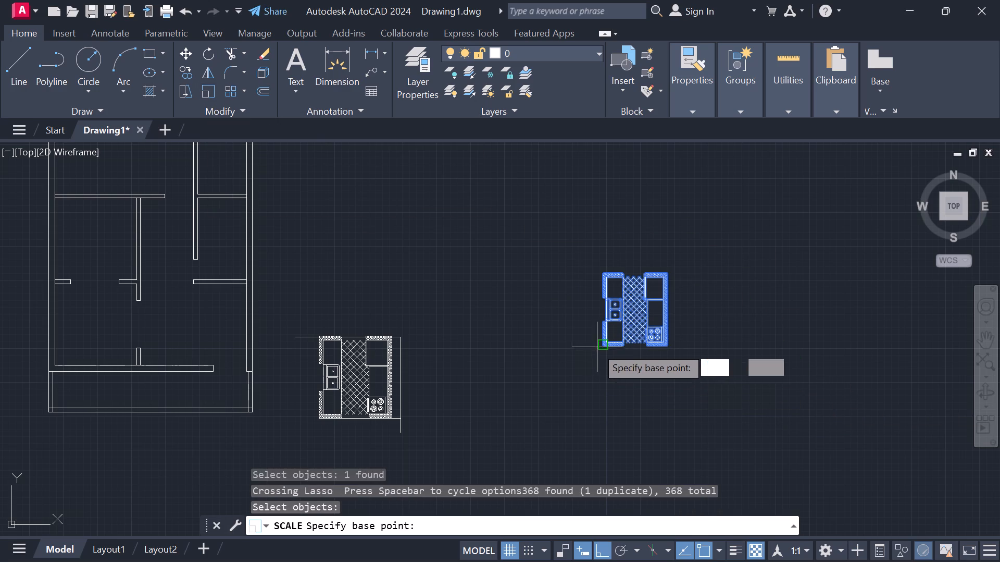
click(611, 345)
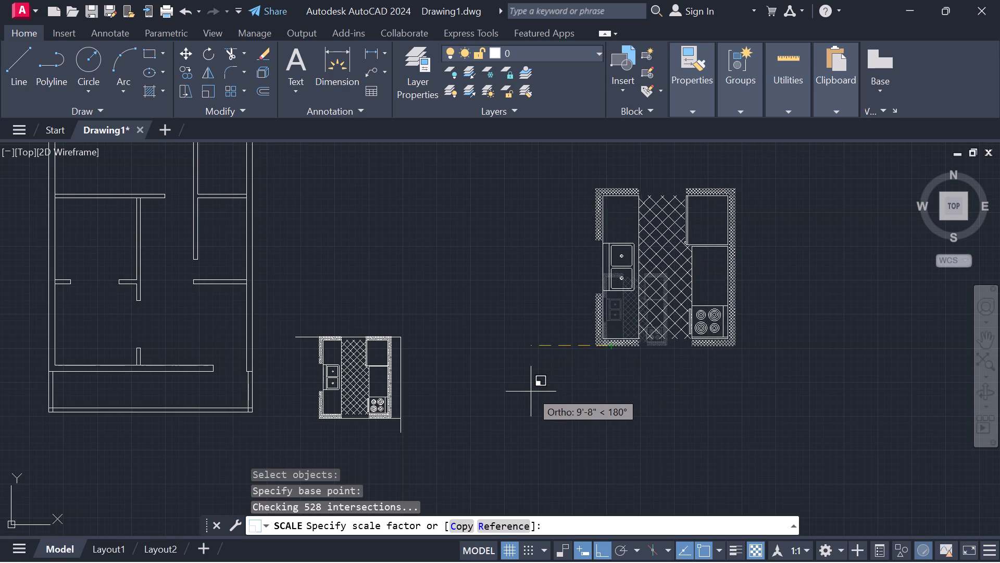
click(508, 405)
scroll(710, 357, down, 1)
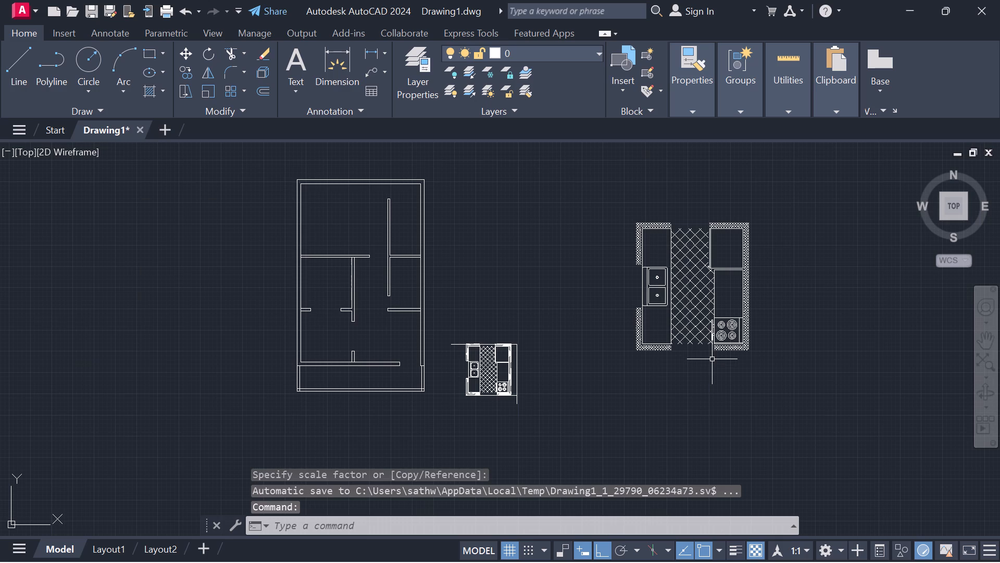
Examine the enlarged kitchen layout's floor lines and wall pieces and compare its size with the smaller kitchen beside the floor plan.
click(700, 314)
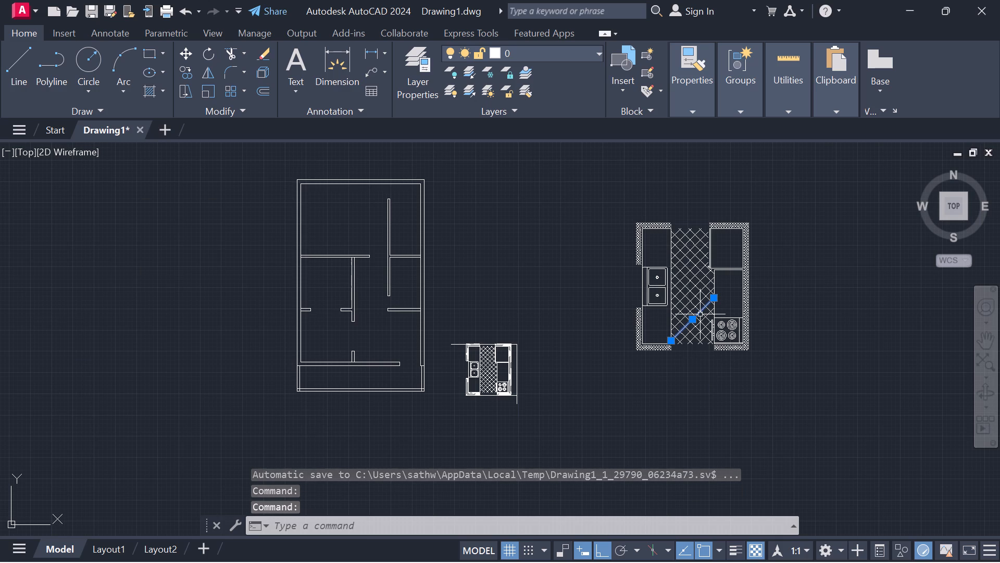
key(Escape)
click(692, 284)
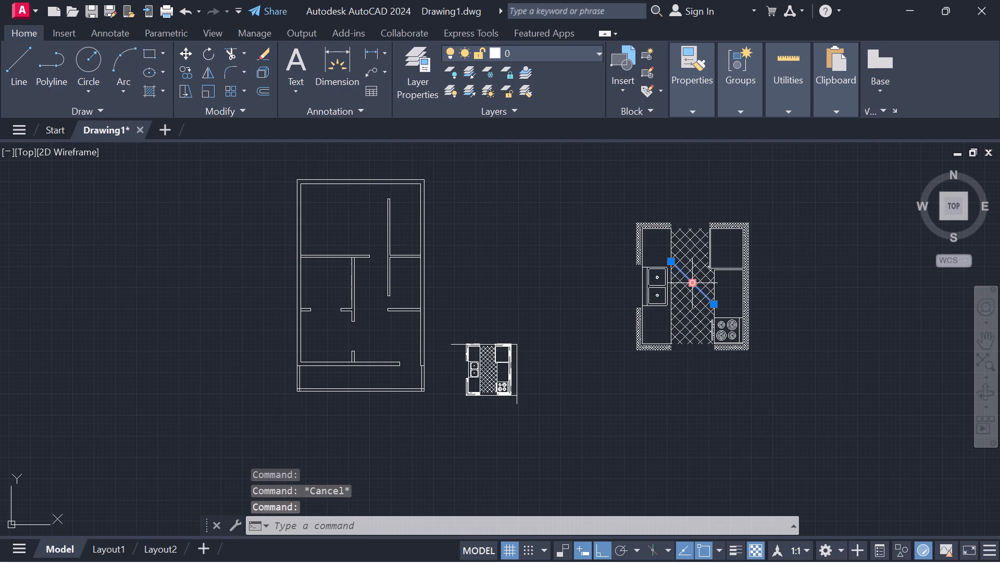
key(Escape)
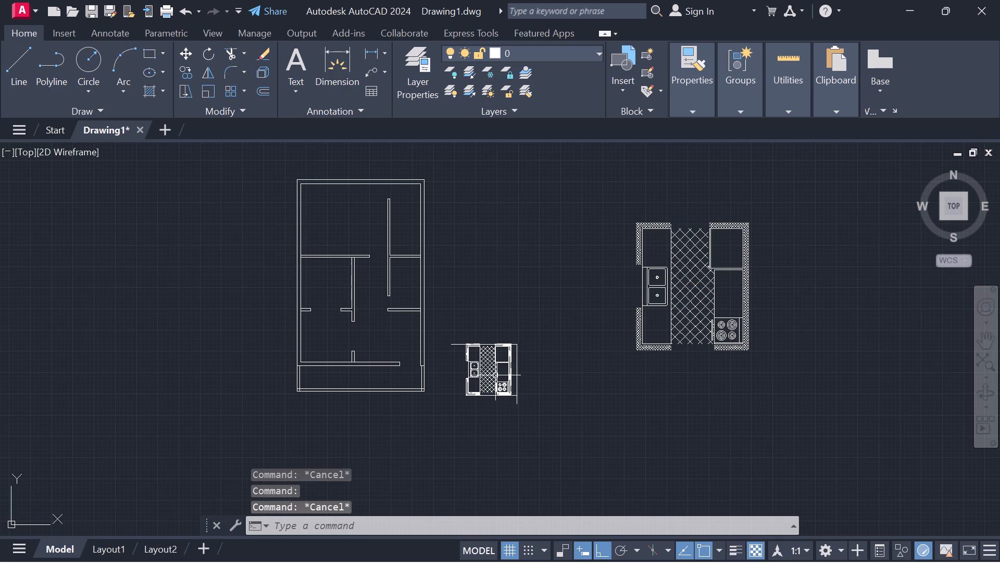
click(495, 375)
key(Escape)
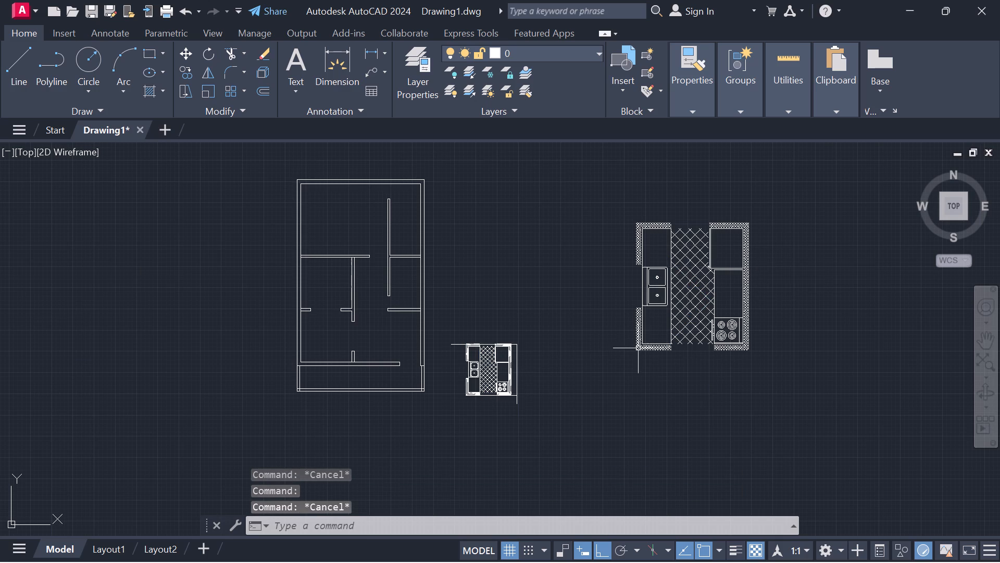
click(637, 347)
key(Escape)
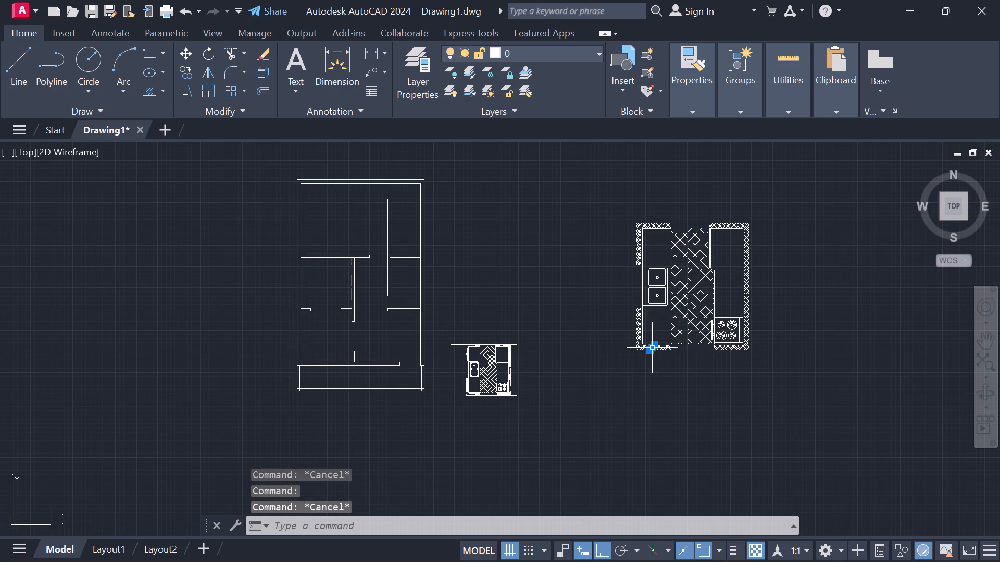
click(651, 347)
key(Escape)
scroll(705, 288, up, 1)
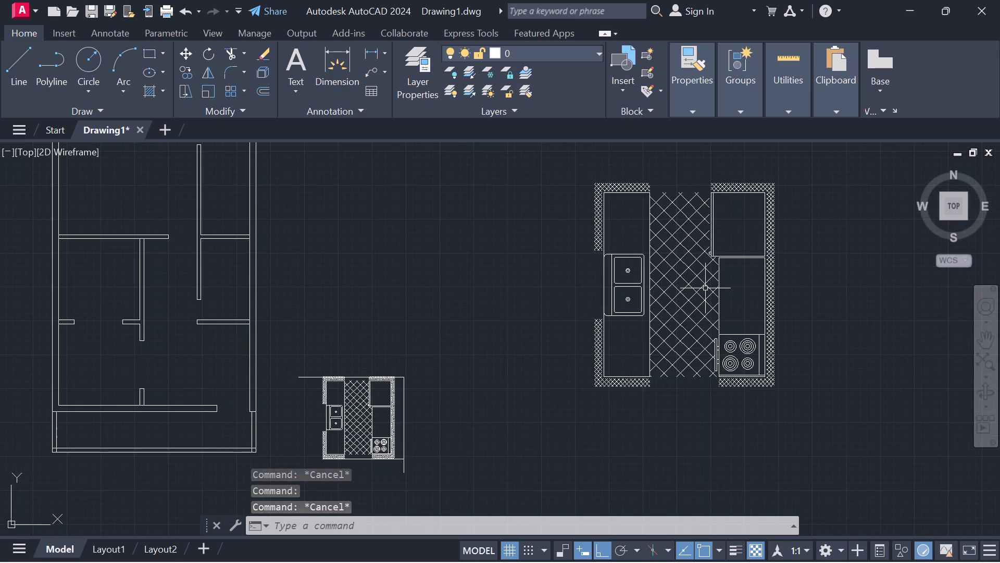
scroll(705, 288, down, 2)
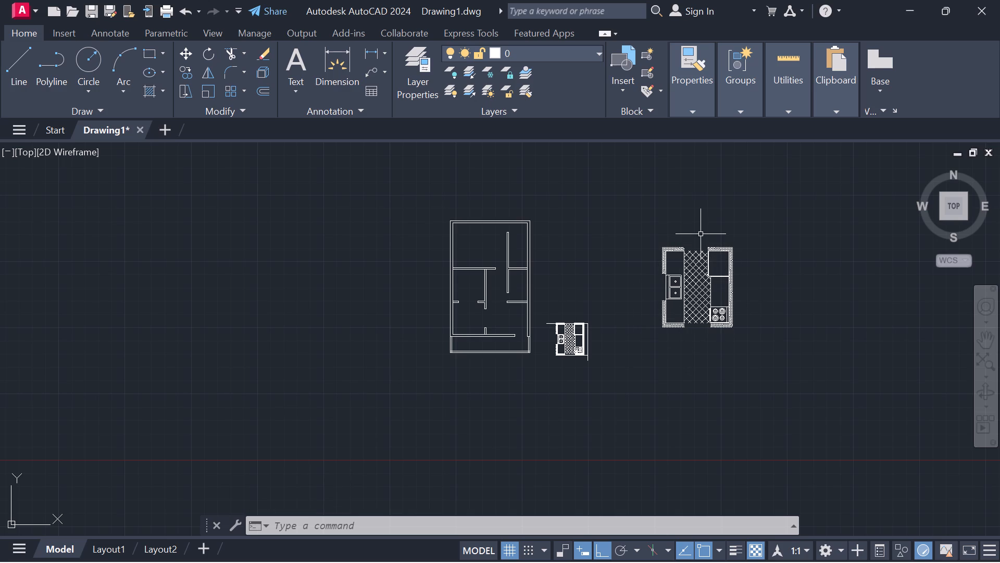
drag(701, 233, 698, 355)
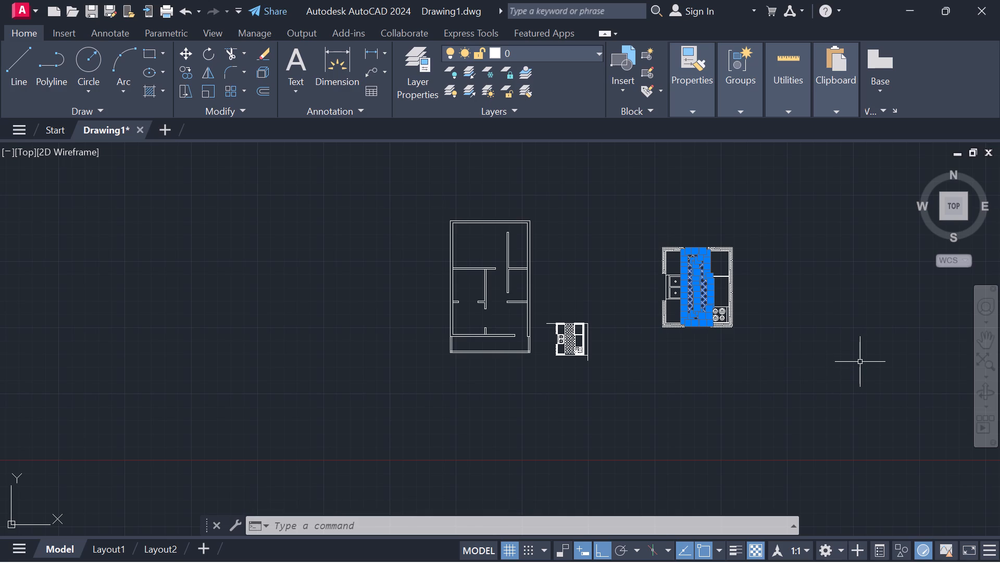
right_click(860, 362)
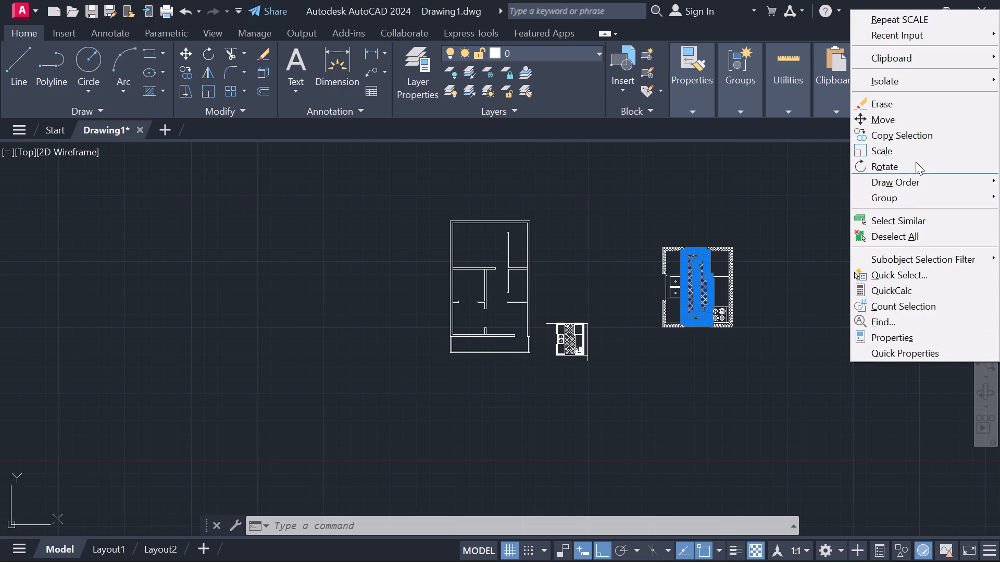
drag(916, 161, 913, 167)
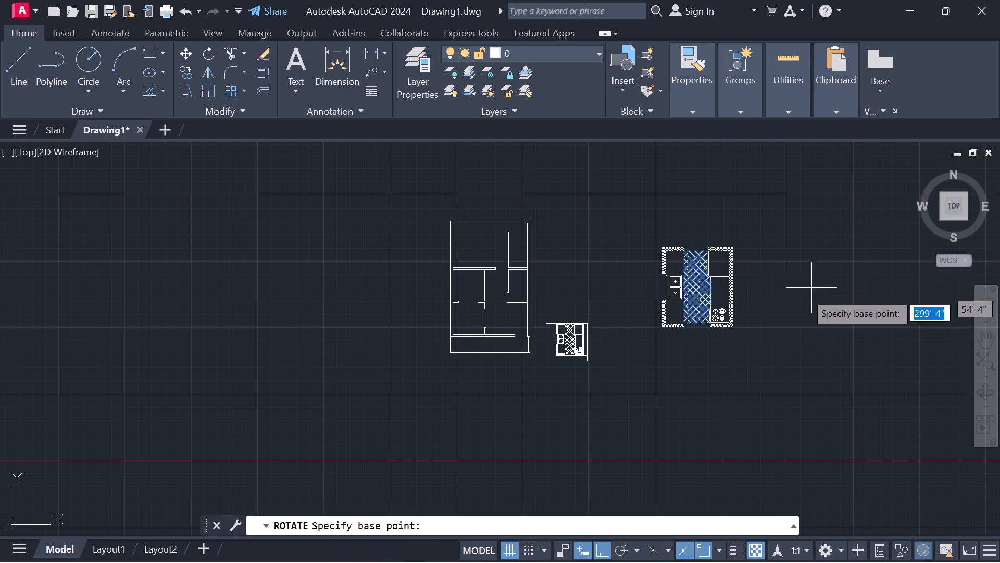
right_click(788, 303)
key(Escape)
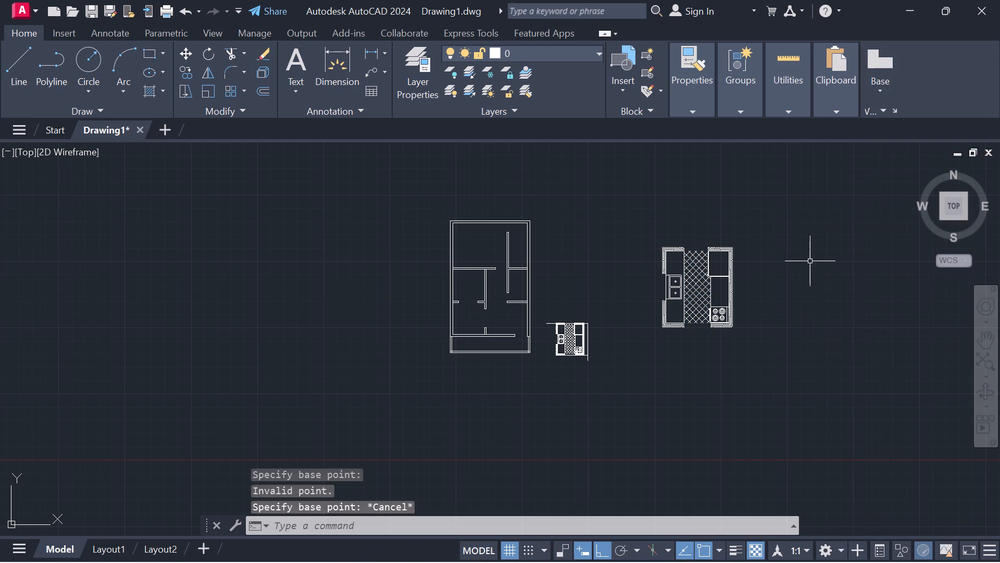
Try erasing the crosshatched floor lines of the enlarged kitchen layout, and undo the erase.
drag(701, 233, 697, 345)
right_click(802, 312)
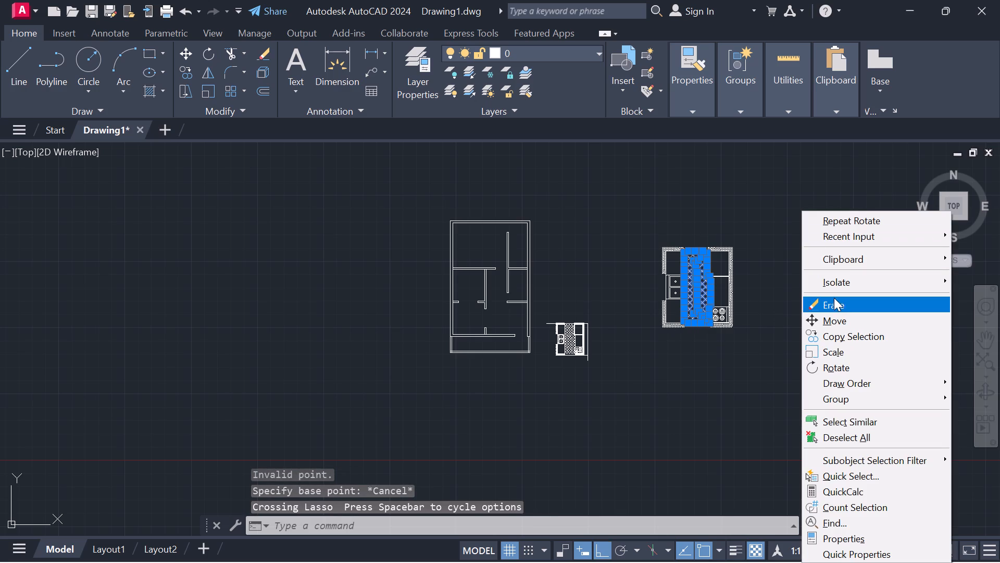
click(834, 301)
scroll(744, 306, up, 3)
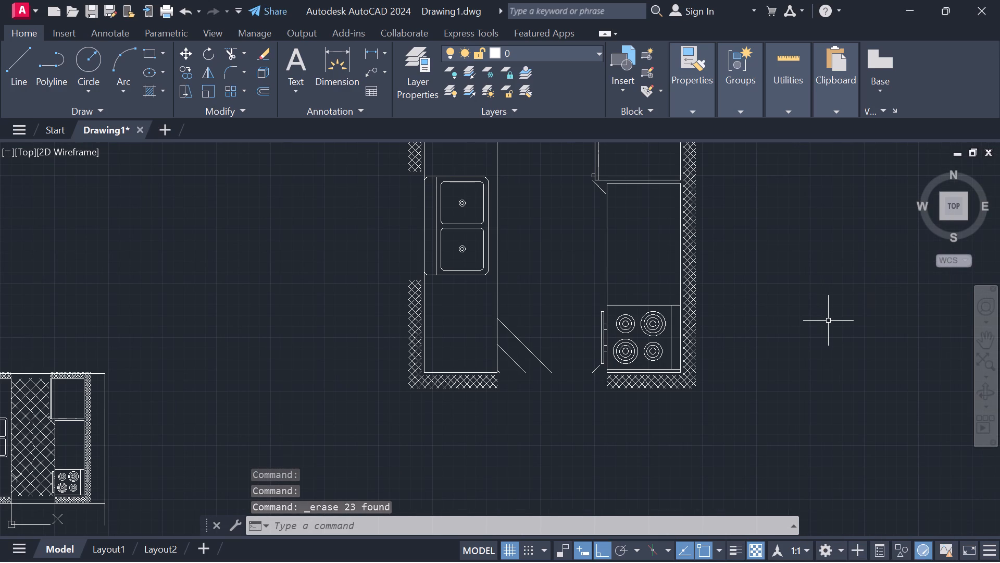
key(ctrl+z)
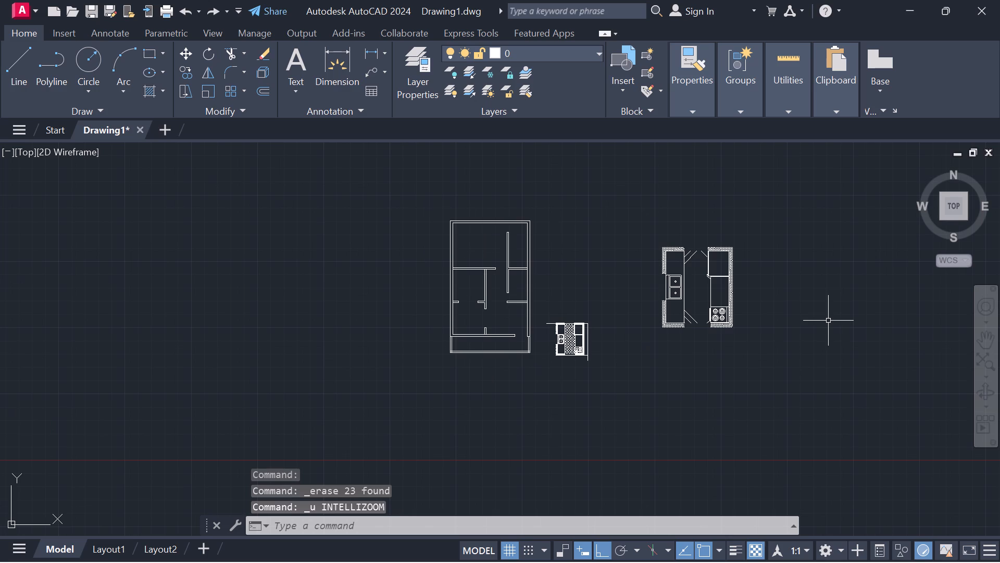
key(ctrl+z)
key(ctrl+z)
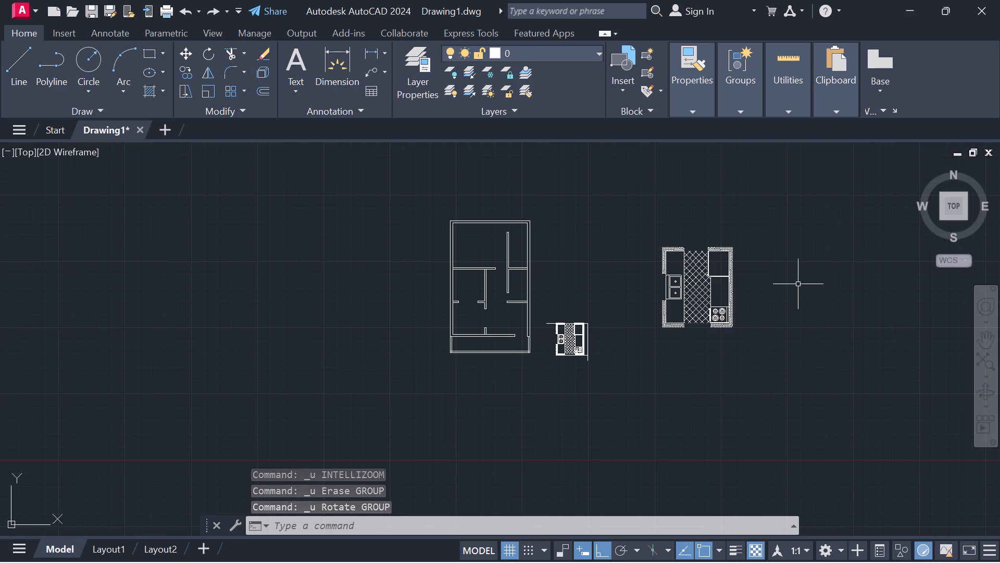
Scale the whole enlarged kitchen layout freehand from its northwest outer corner to a very slightly smaller size.
drag(774, 210, 624, 382)
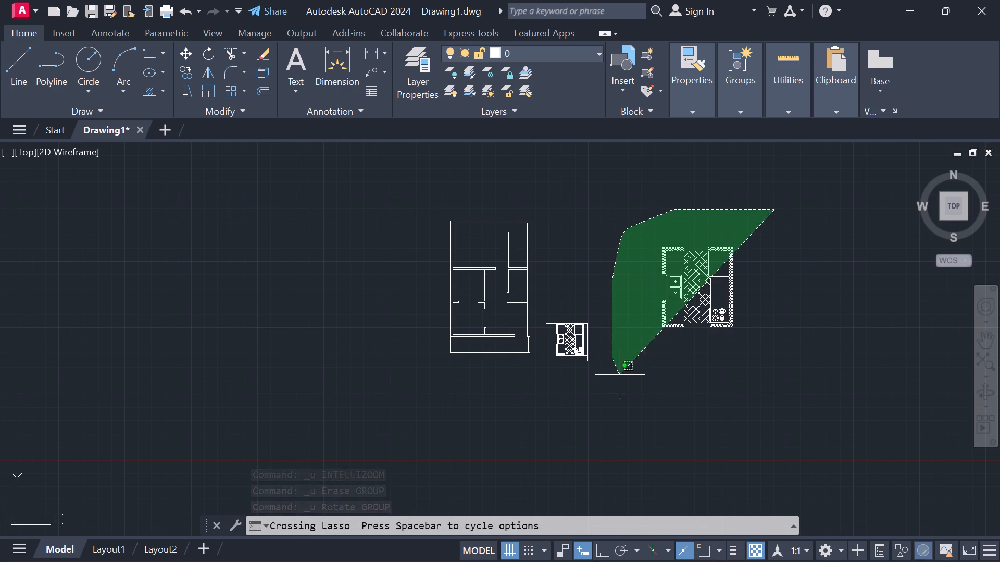
drag(624, 382, 770, 408)
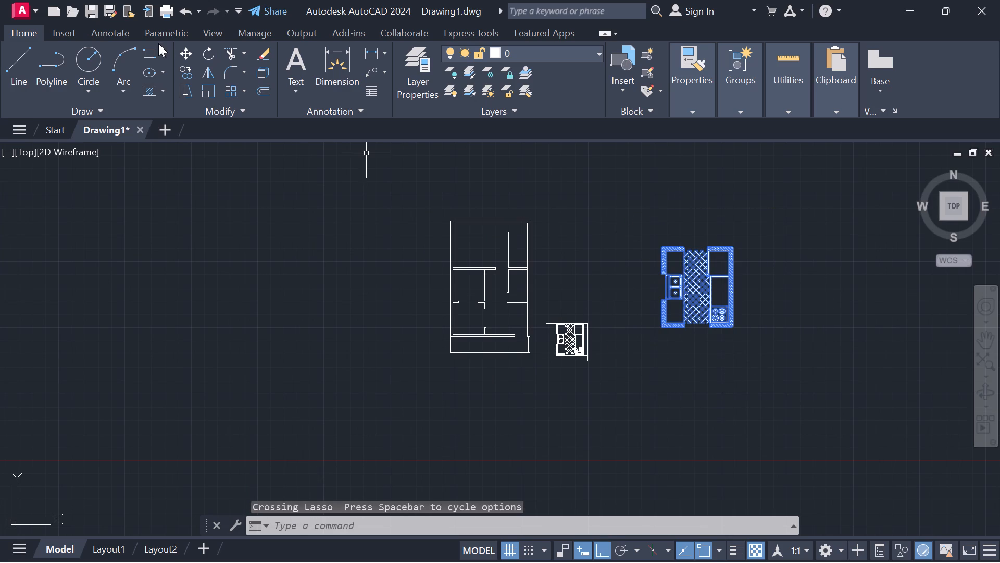
click(207, 86)
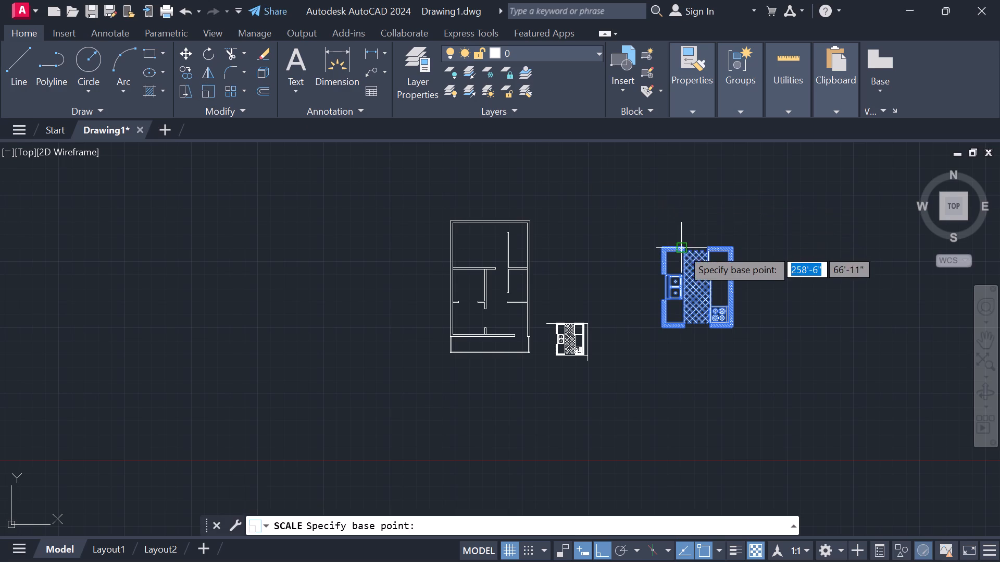
click(660, 249)
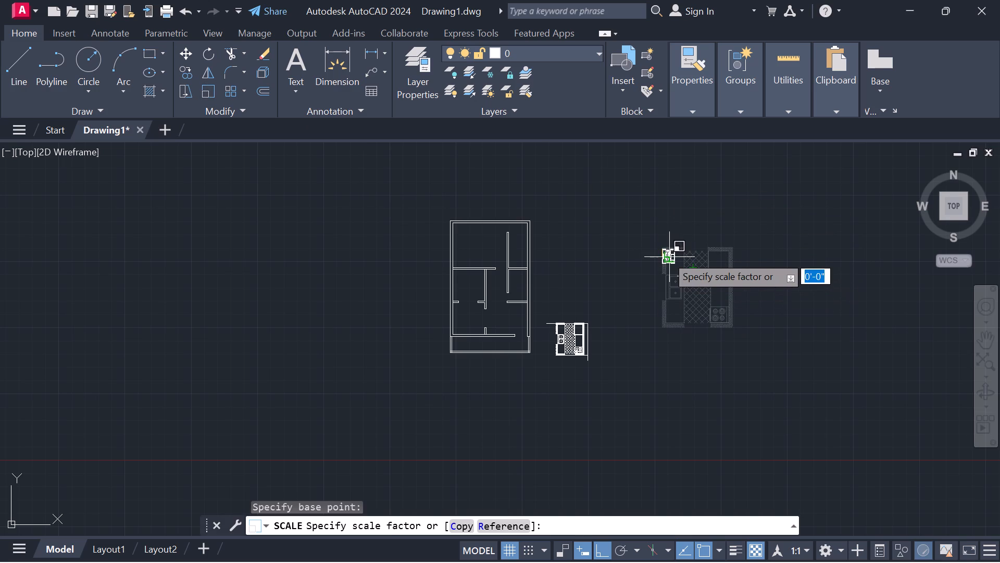
click(690, 272)
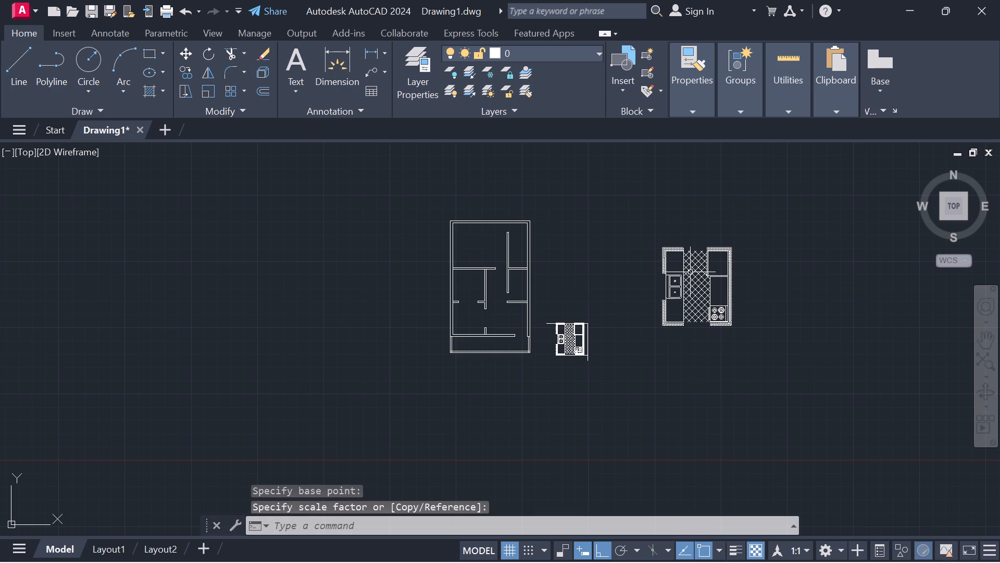
Scale the enlarged kitchen layout freehand from its northwest corner down to about half its size.
drag(664, 232, 657, 309)
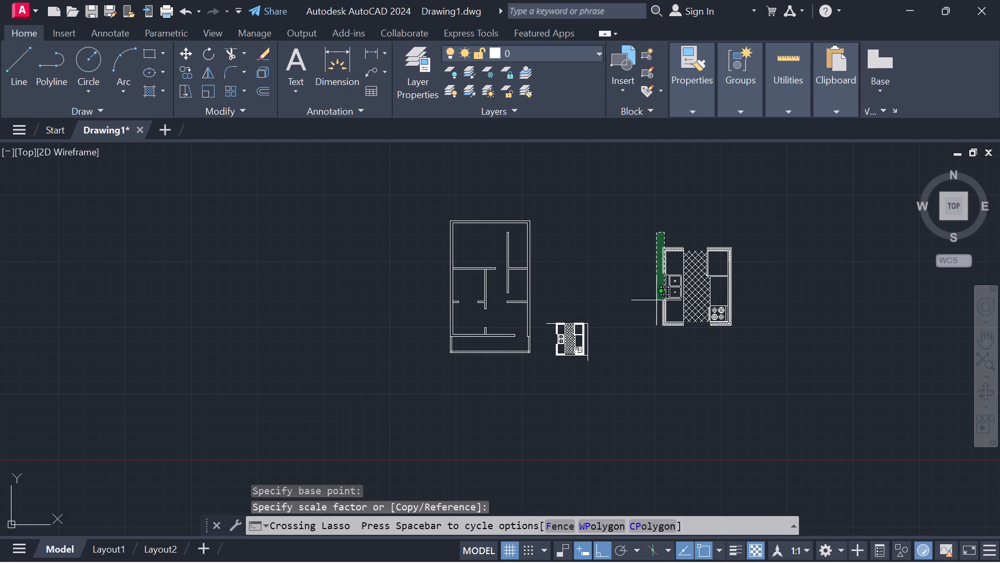
drag(657, 309, 774, 230)
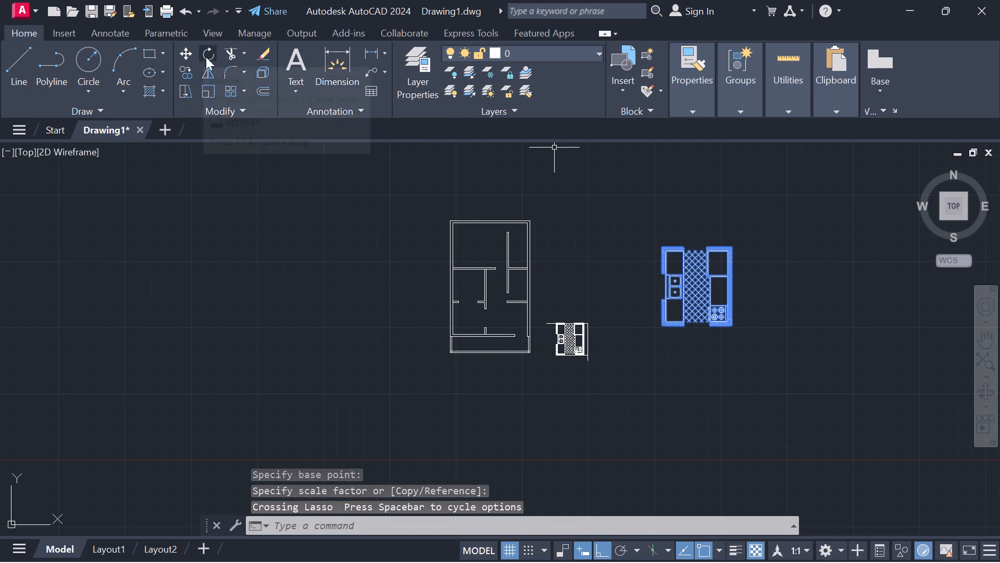
click(208, 91)
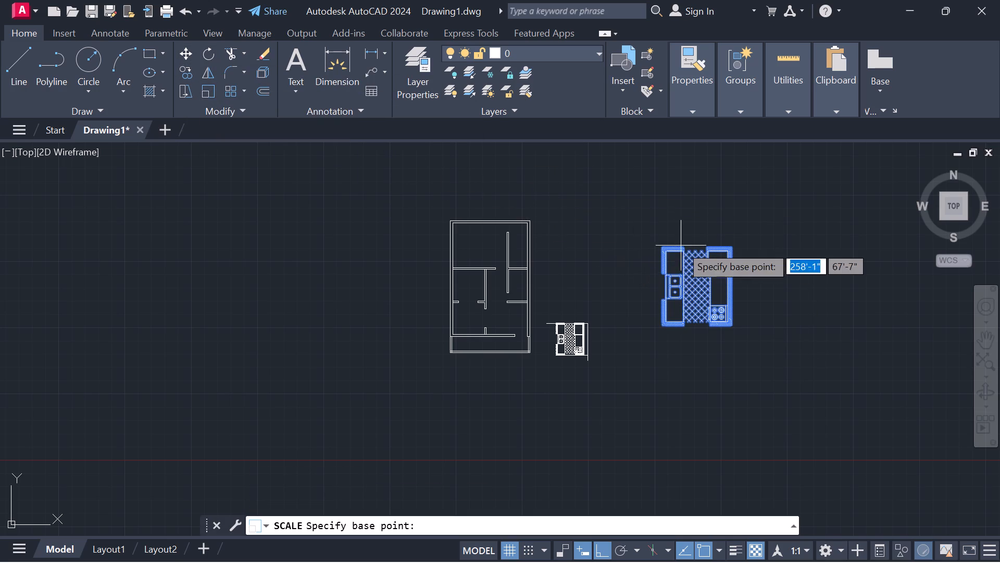
click(664, 250)
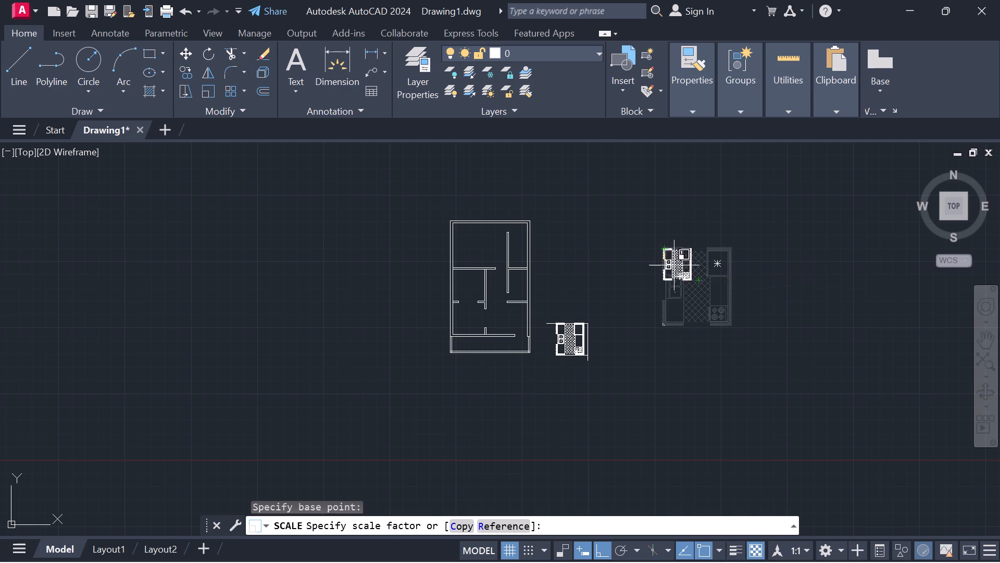
click(676, 265)
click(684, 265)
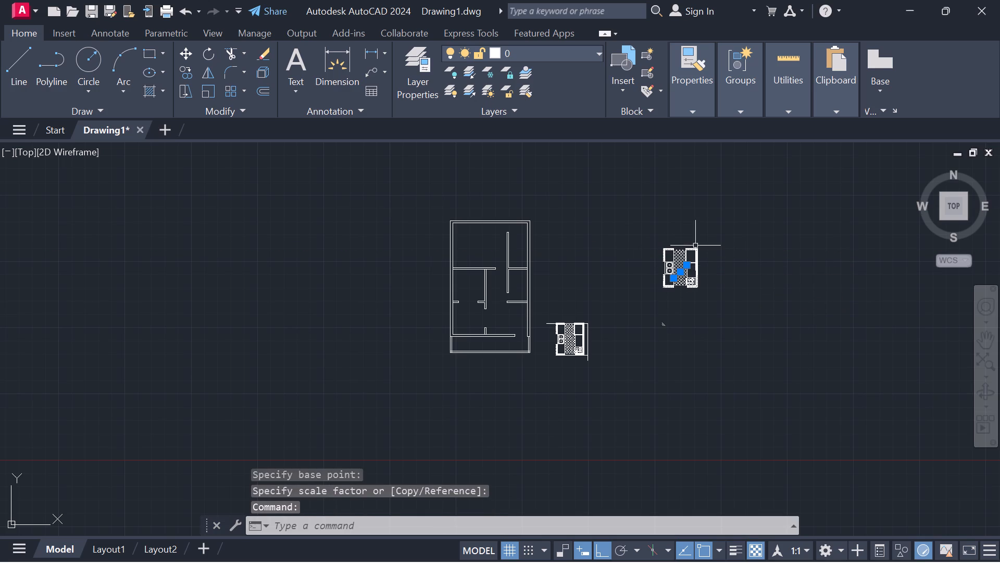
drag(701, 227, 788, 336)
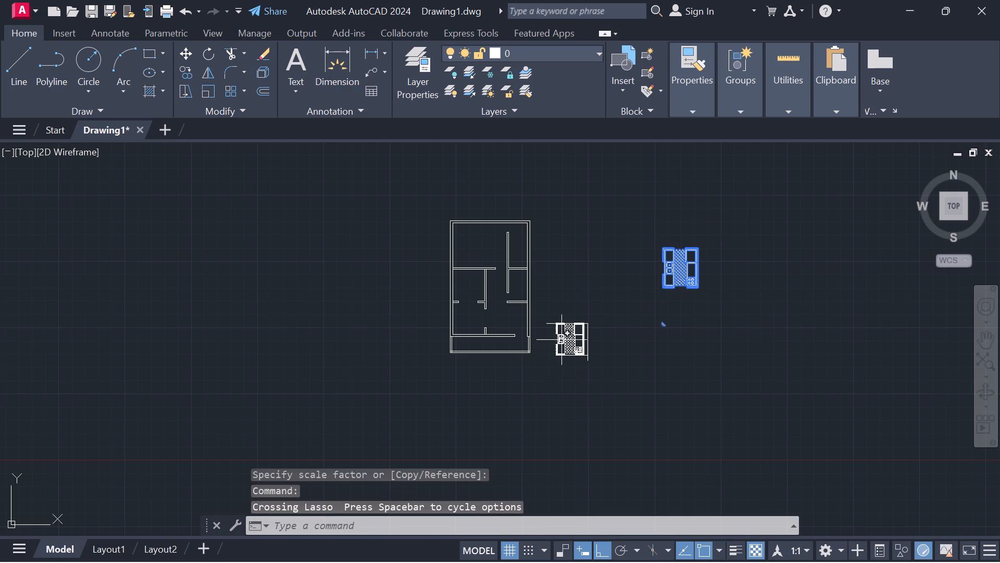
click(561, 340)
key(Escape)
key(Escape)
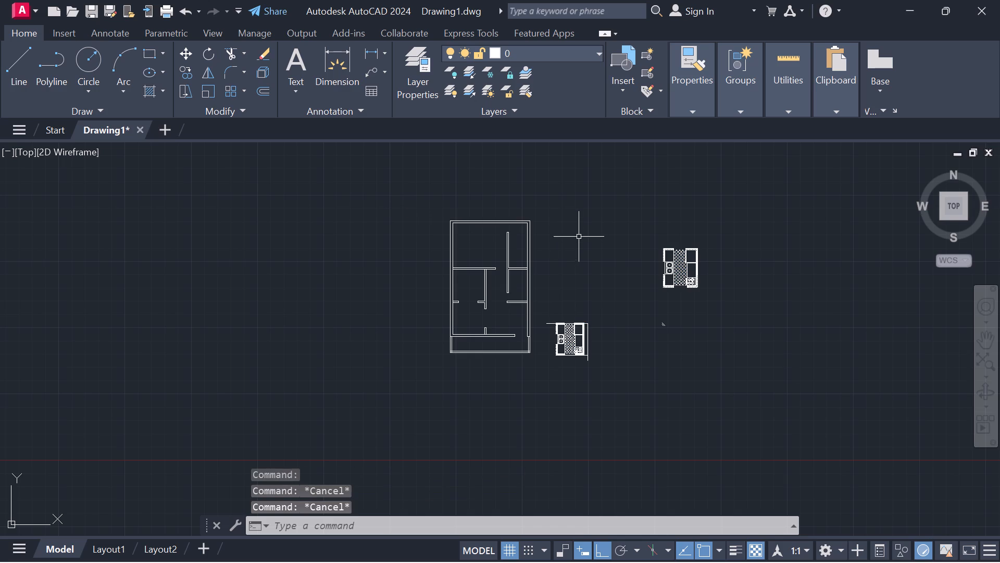
Scale the kitchen layout nearest the floor plan freehand from its southwest corner to about two-thirds of its size.
click(561, 345)
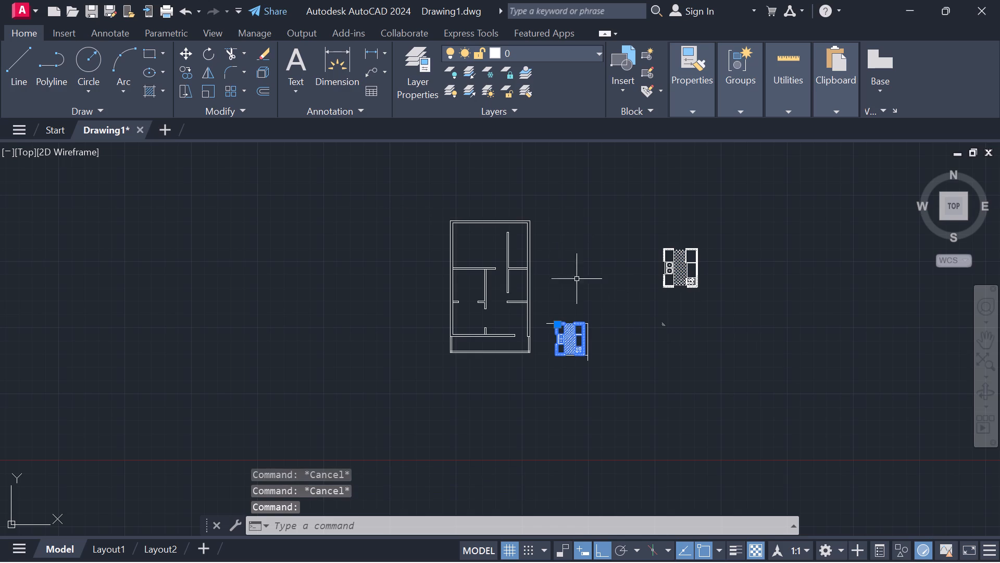
click(208, 89)
click(558, 356)
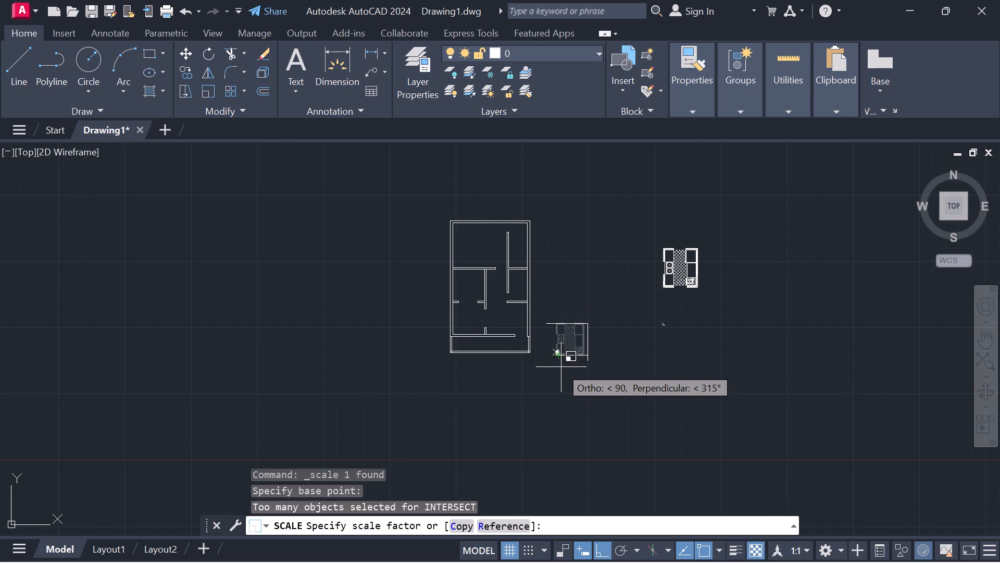
scroll(560, 369, up, 3)
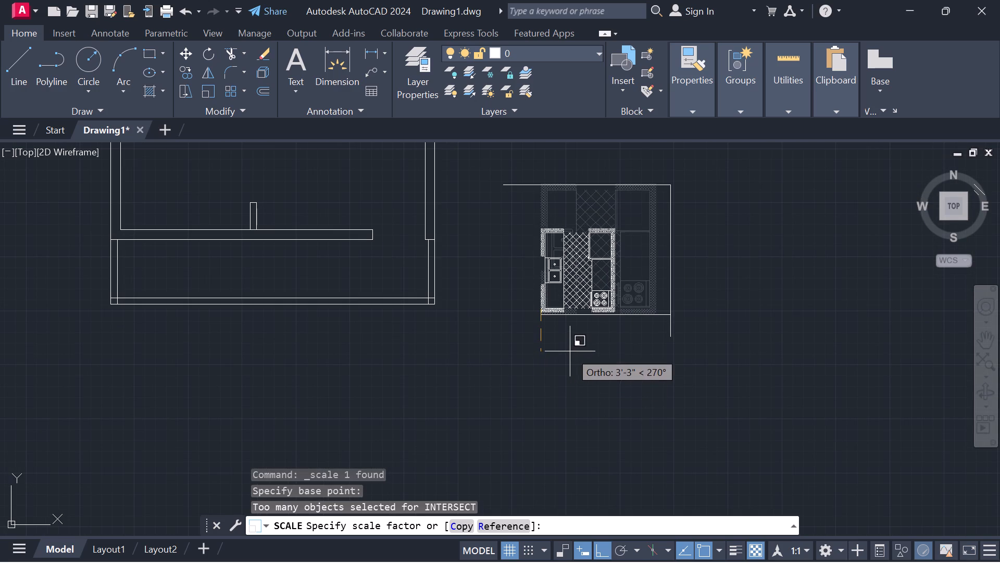
click(570, 351)
Move the reduced kitchen layout by its southwest outer corner into the floor plan's kitchen room, with ortho turned off.
click(577, 281)
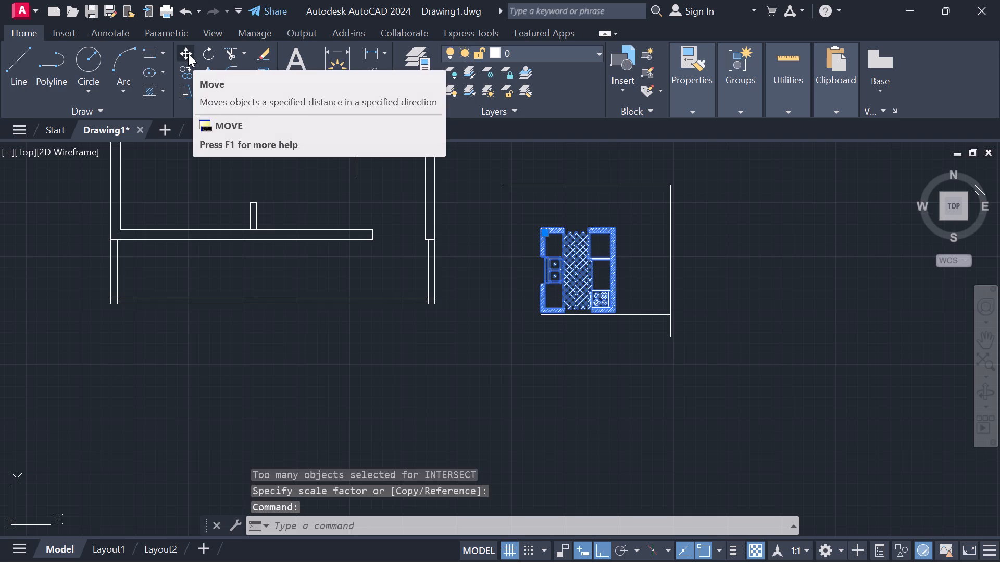
click(188, 54)
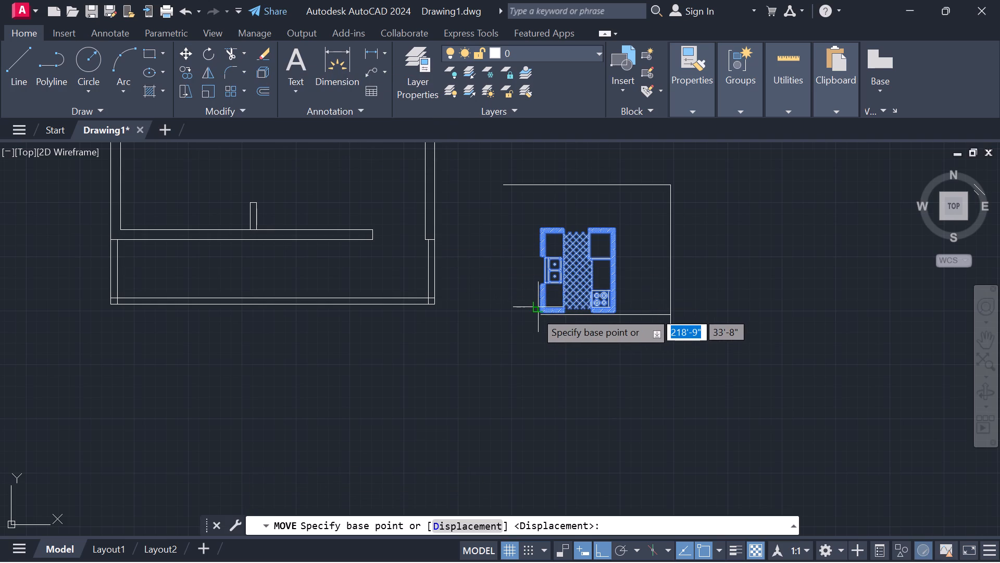
scroll(541, 315, up, 4)
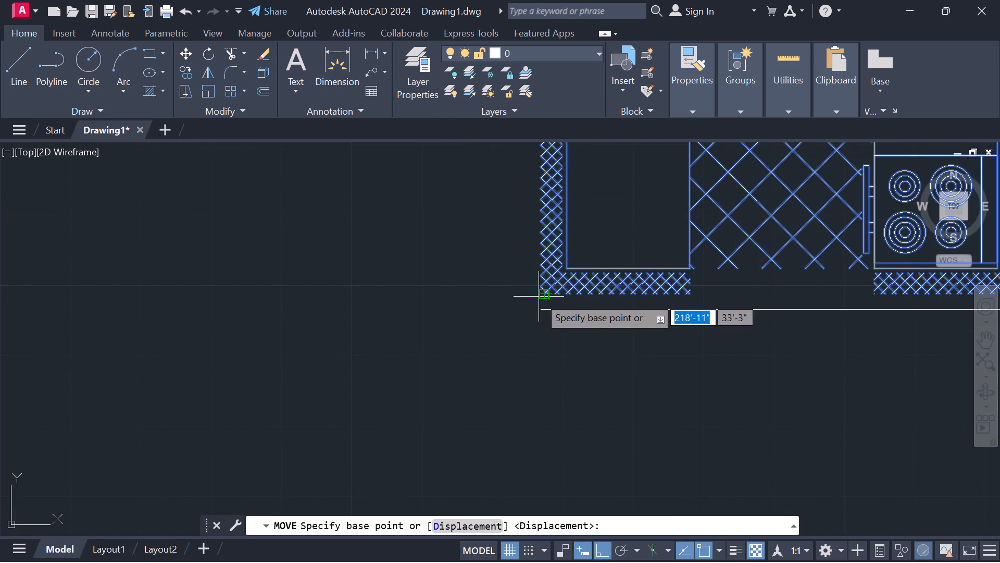
scroll(539, 297, up, 3)
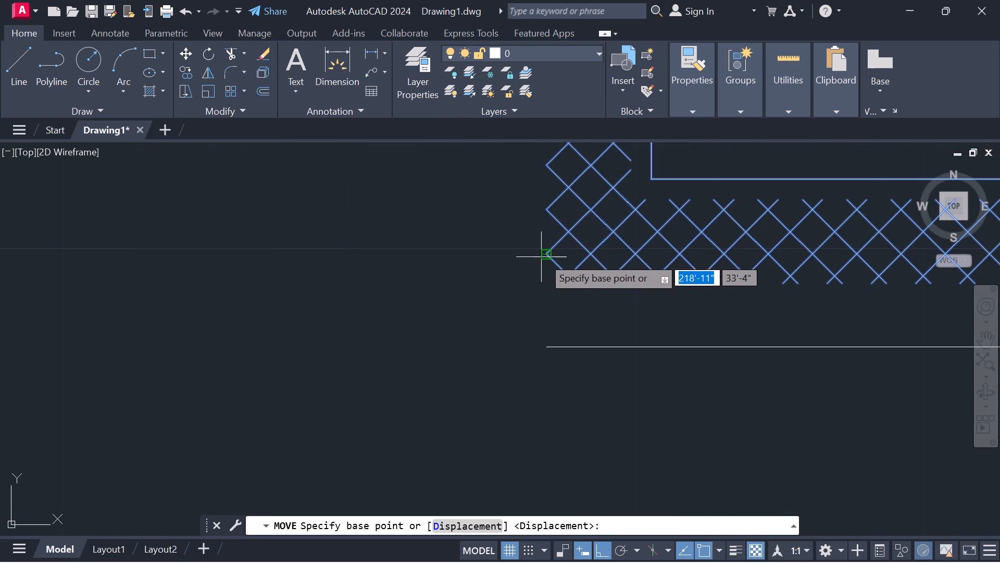
click(547, 288)
scroll(422, 290, down, 3)
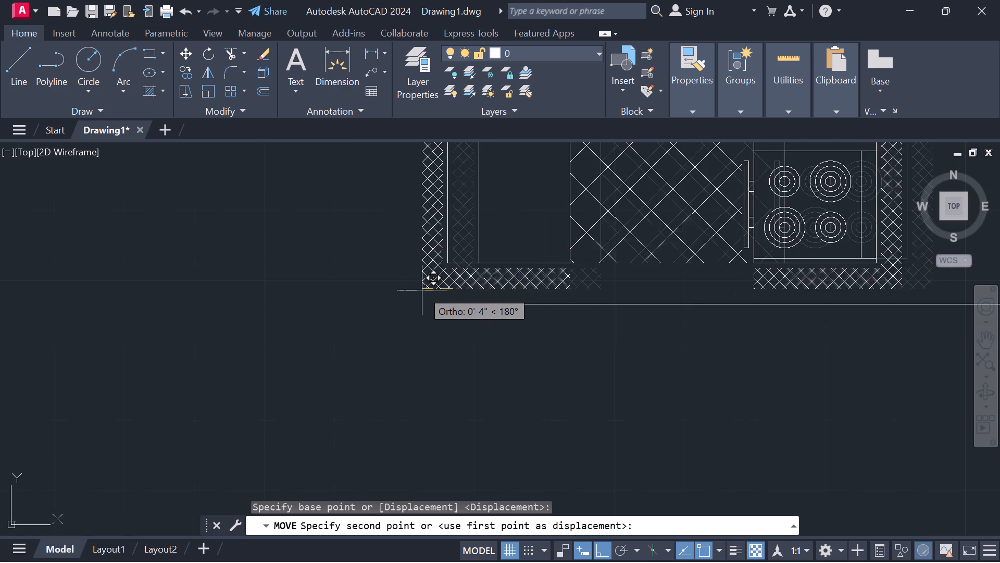
middle_drag(406, 290, 667, 298)
scroll(454, 291, down, 4)
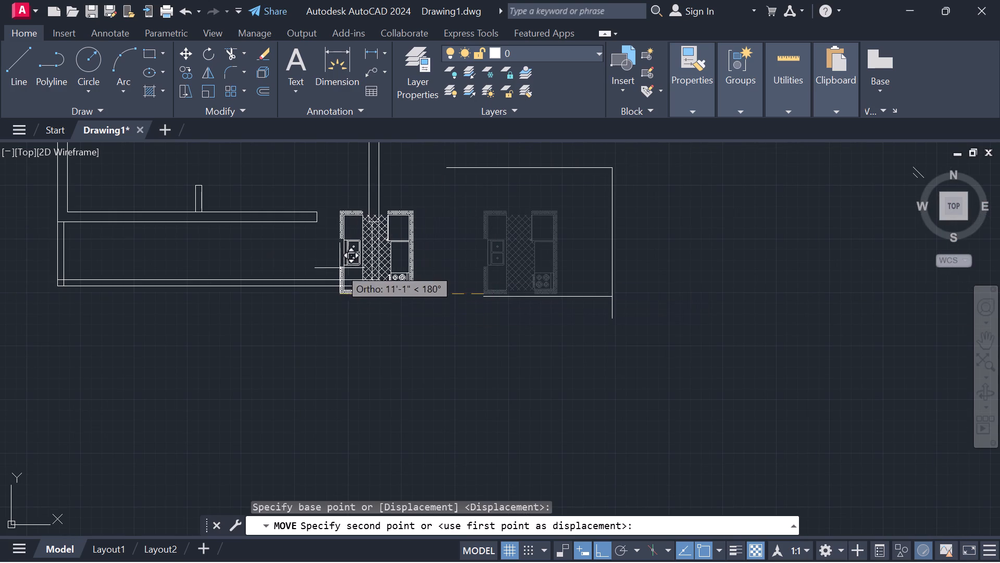
middle_drag(337, 266, 492, 317)
key(F8)
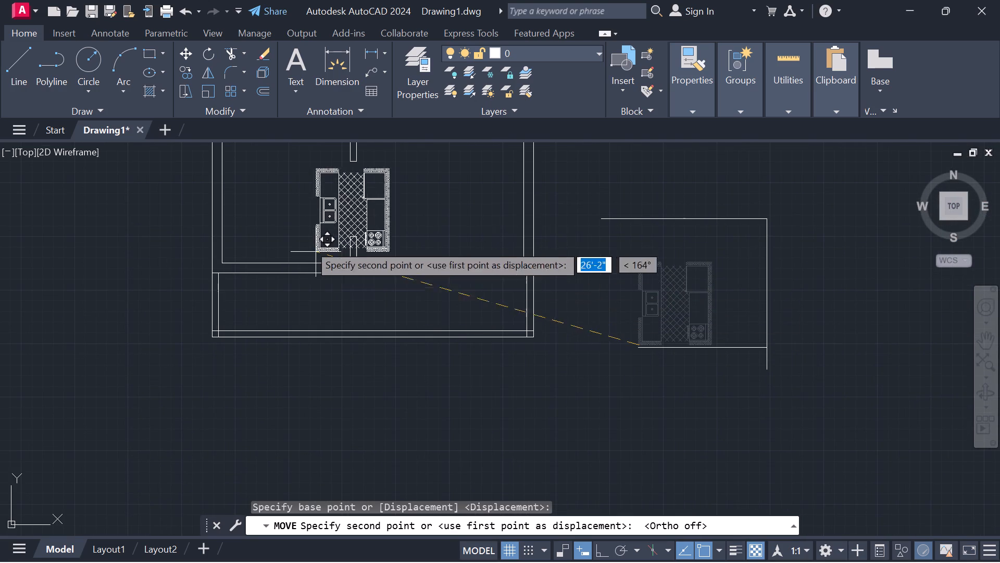
scroll(286, 213, down, 1)
middle_drag(286, 213, 386, 275)
middle_drag(361, 227, 379, 298)
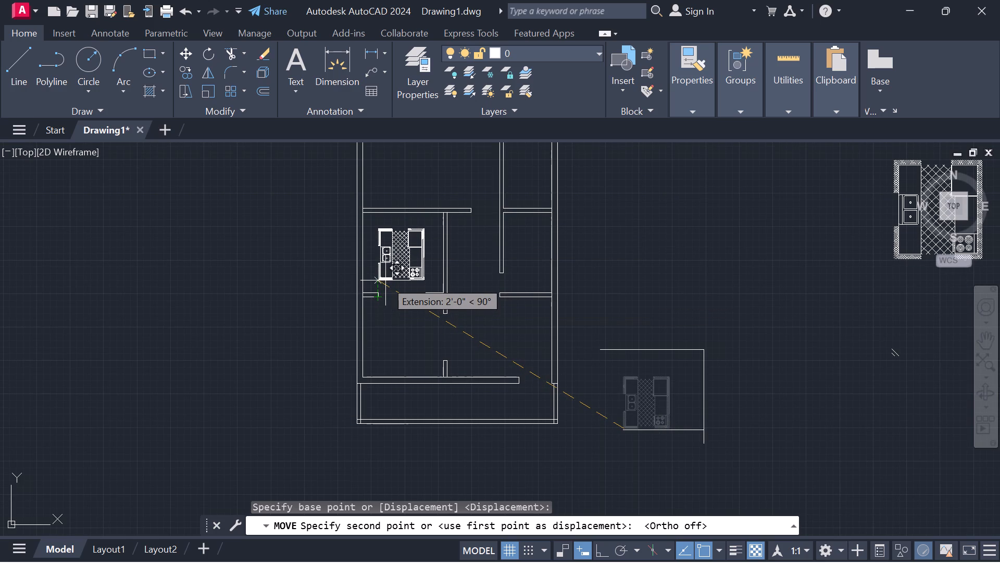
click(385, 280)
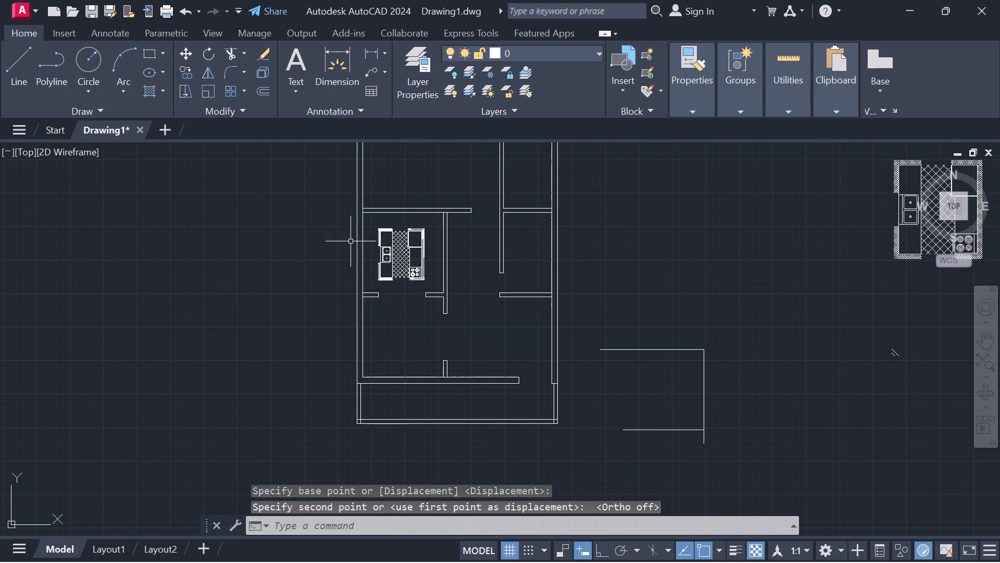
Scale the kitchen layout freehand from the kitchen room's southwest inner corner to about four-fifths of its size.
click(202, 96)
click(395, 259)
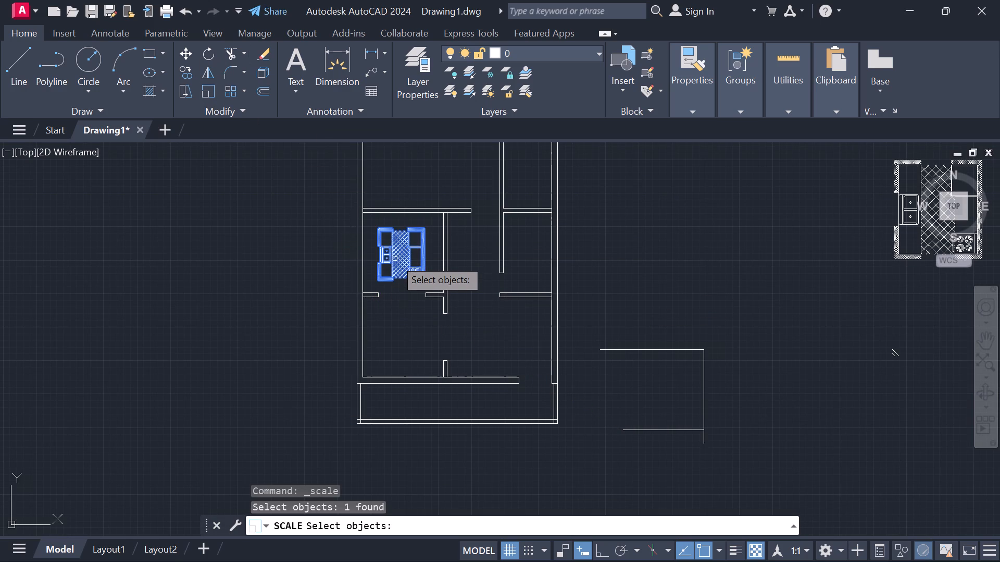
right_click(407, 248)
scroll(385, 273, up, 3)
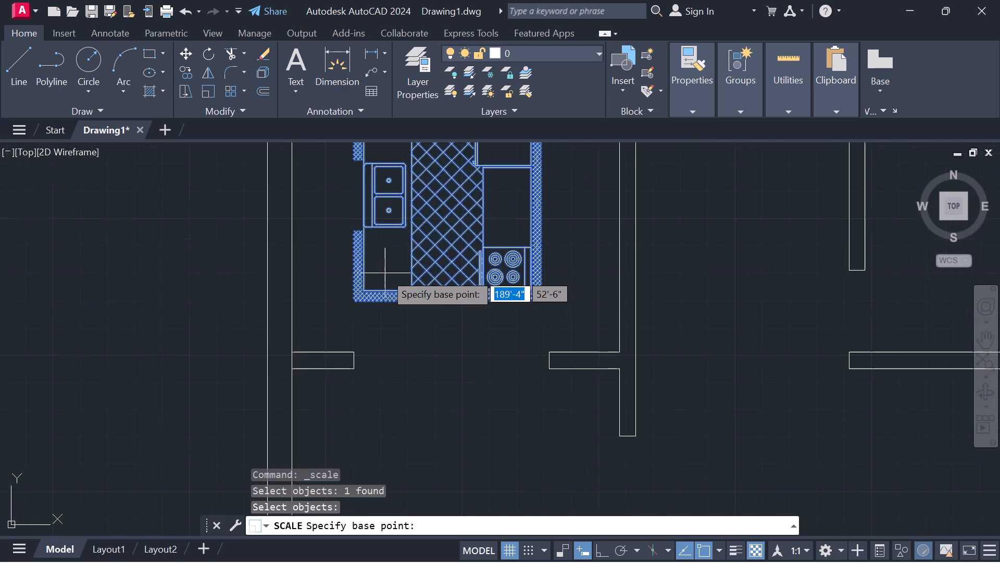
scroll(385, 273, up, 2)
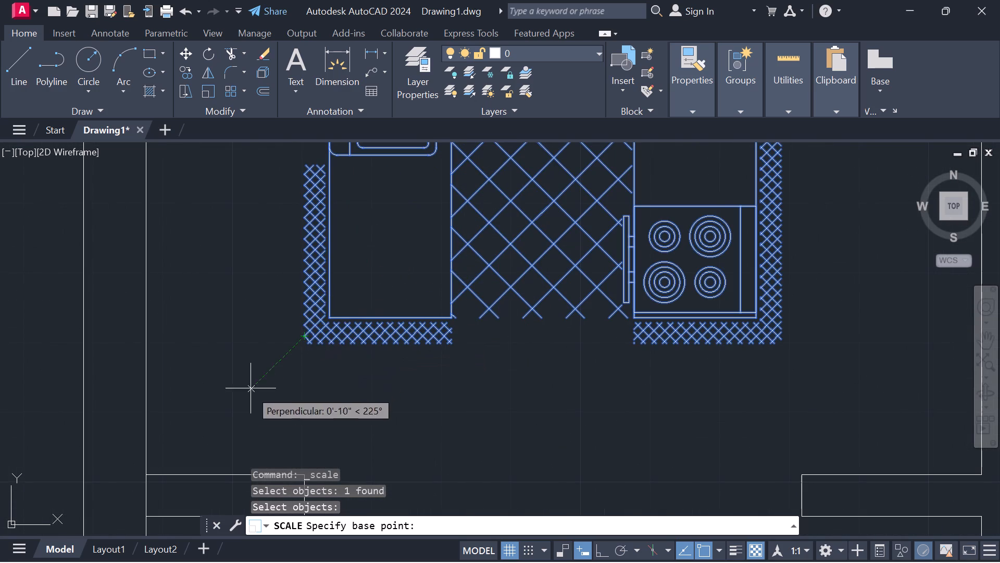
click(148, 471)
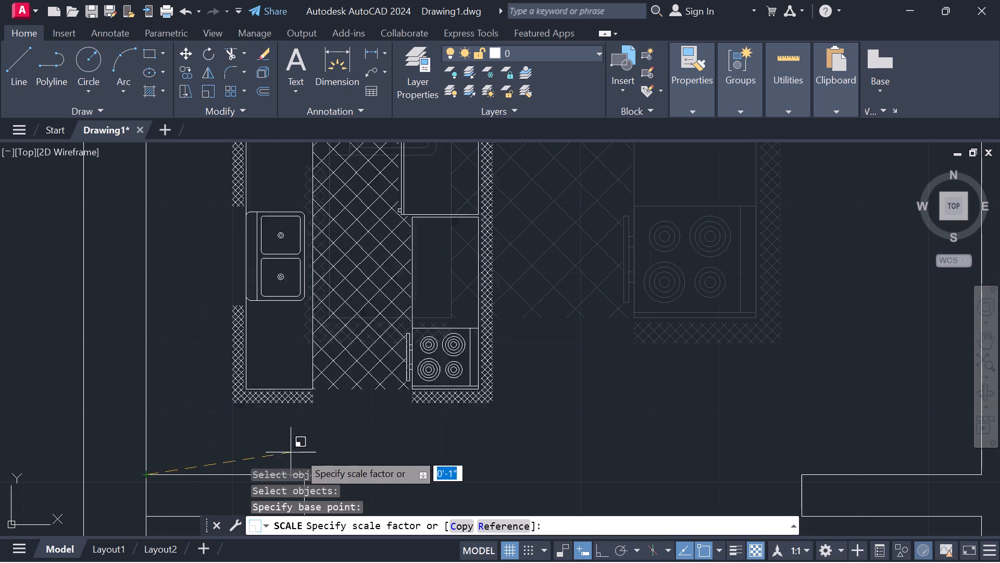
scroll(430, 483, down, 1)
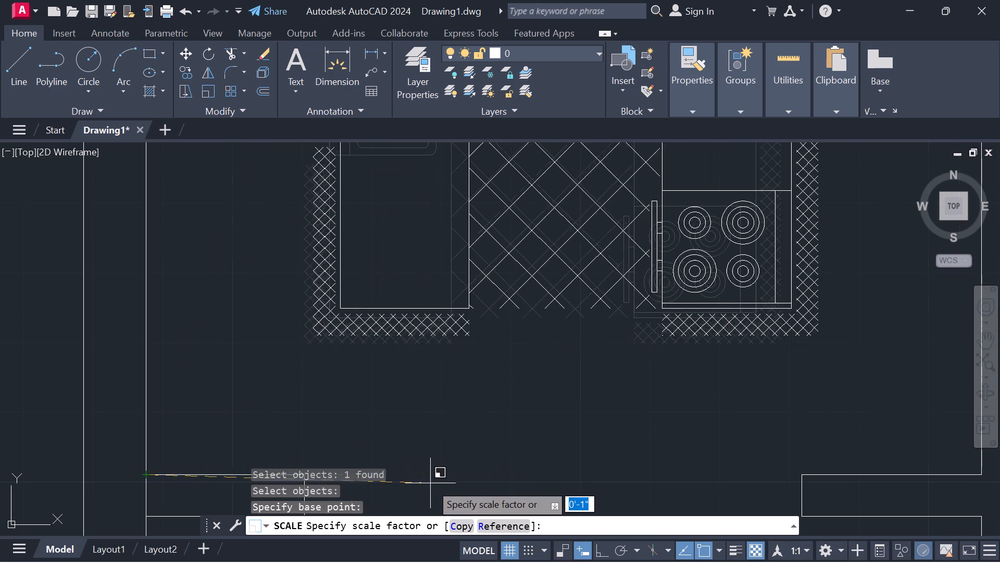
scroll(430, 483, down, 1)
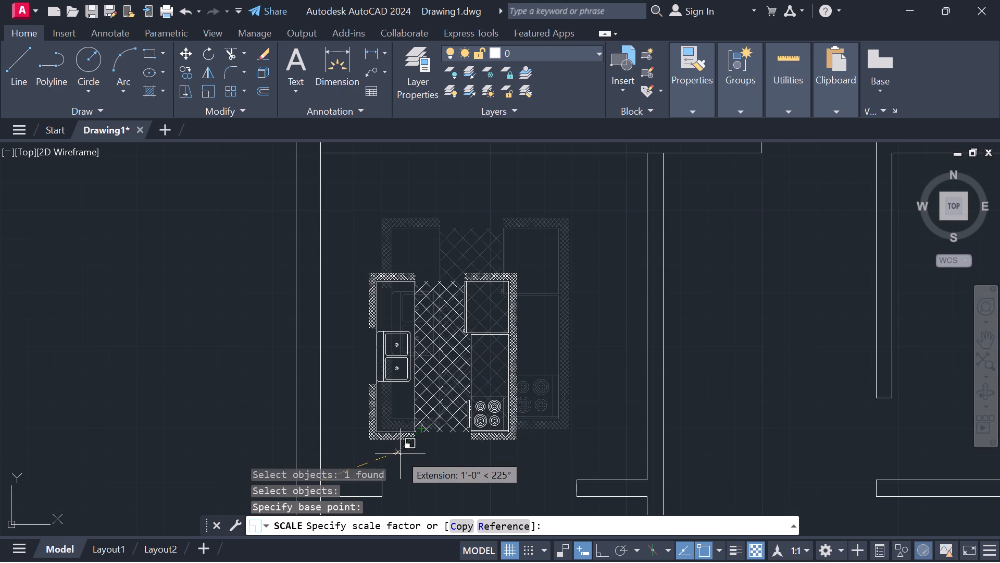
click(400, 454)
Move the kitchen layout so its southwest outer corner meets the kitchen room's southwest inner corner.
middle_drag(406, 424, 396, 367)
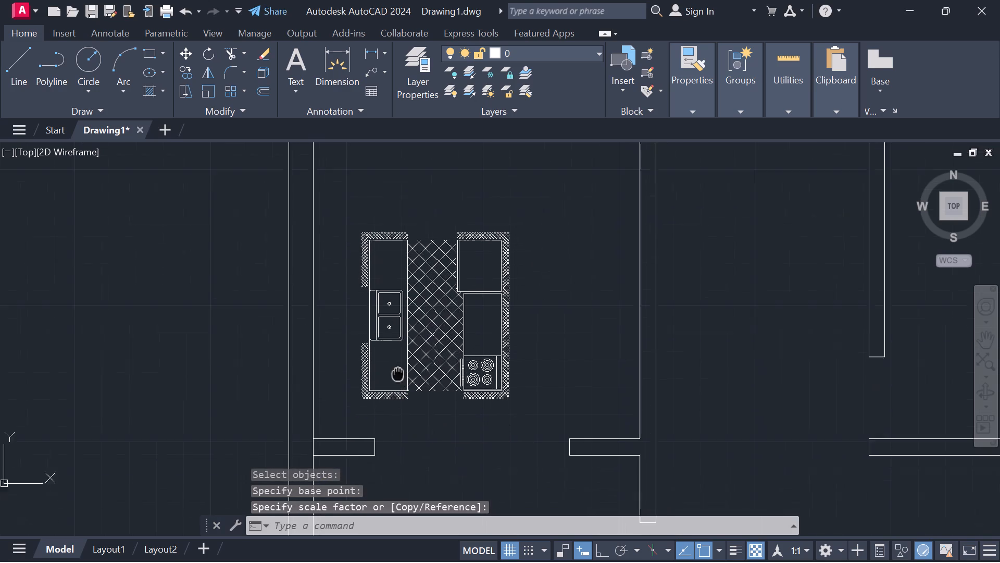
middle_drag(396, 367, 395, 358)
click(186, 54)
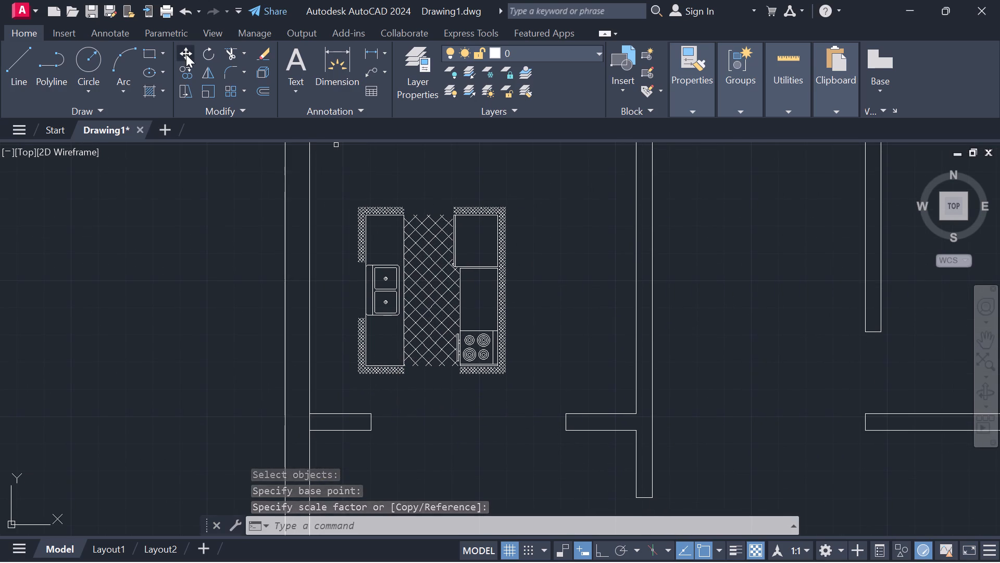
click(405, 236)
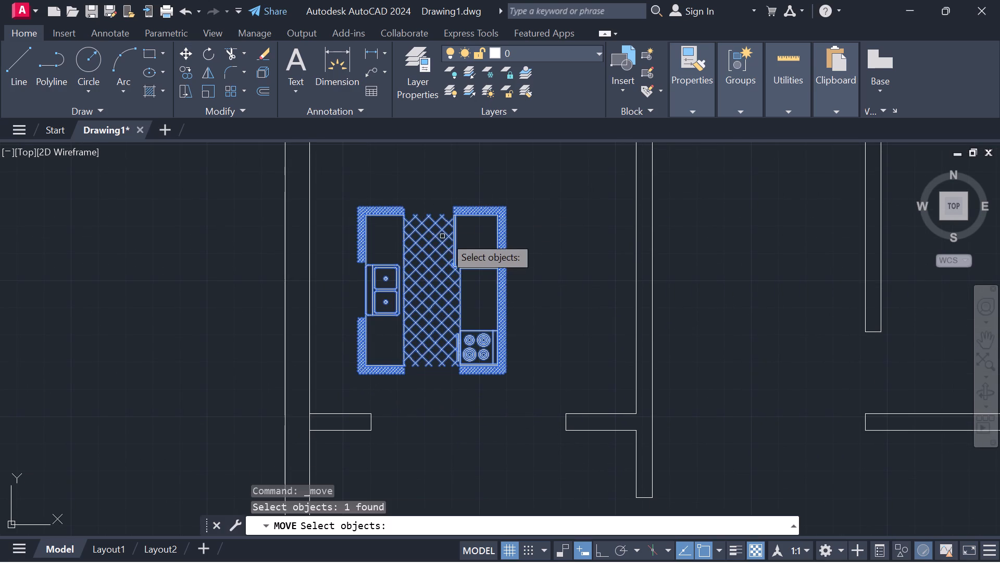
right_click(445, 236)
scroll(361, 373, up, 4)
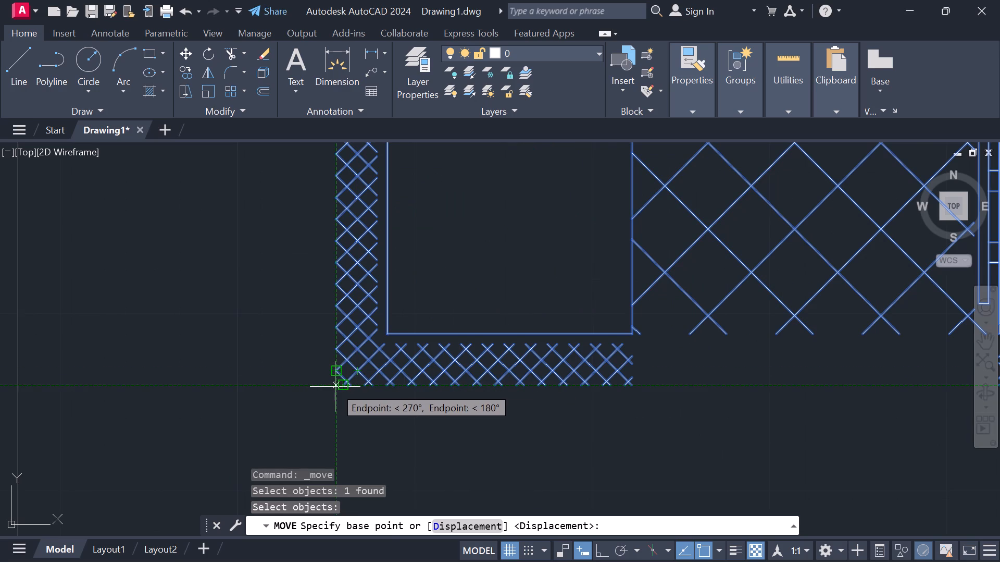
click(335, 387)
scroll(251, 443, down, 2)
middle_drag(244, 457, 319, 393)
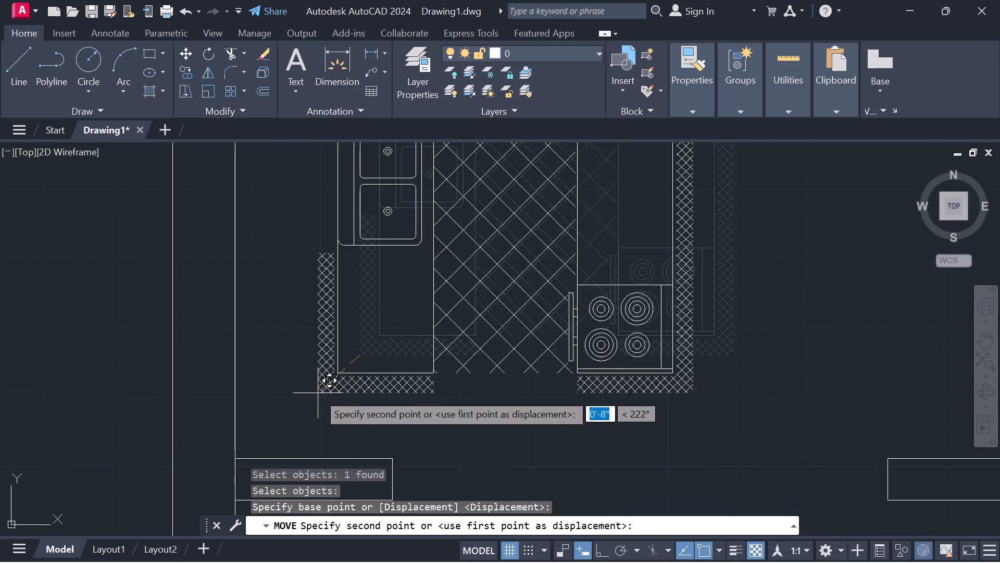
scroll(234, 456, up, 3)
middle_drag(234, 456, 277, 401)
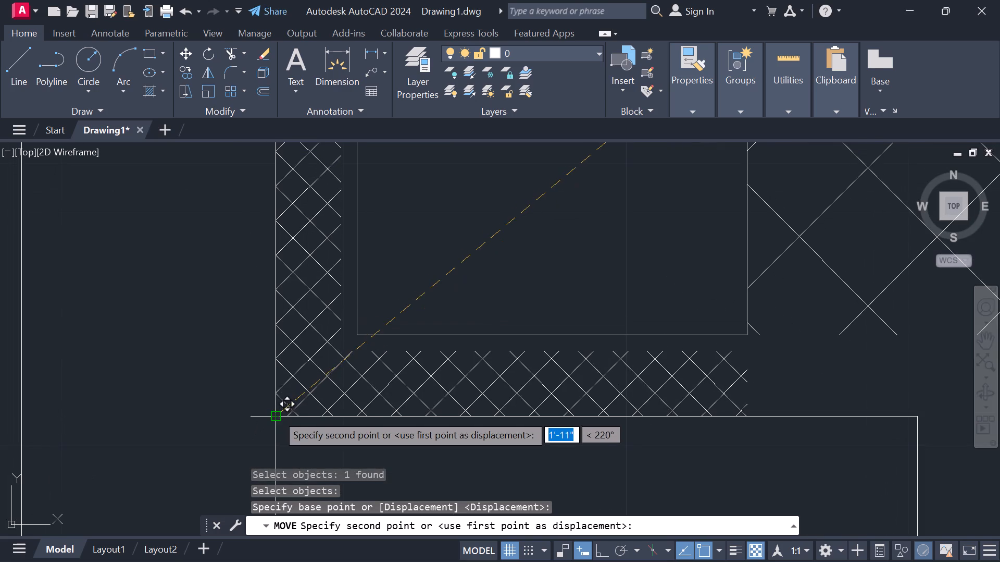
click(277, 414)
Scale the kitchen layout up freehand from the shared southwest corner to about 2.2 times, so its east side meets the room's partition.
scroll(347, 390, down, 2)
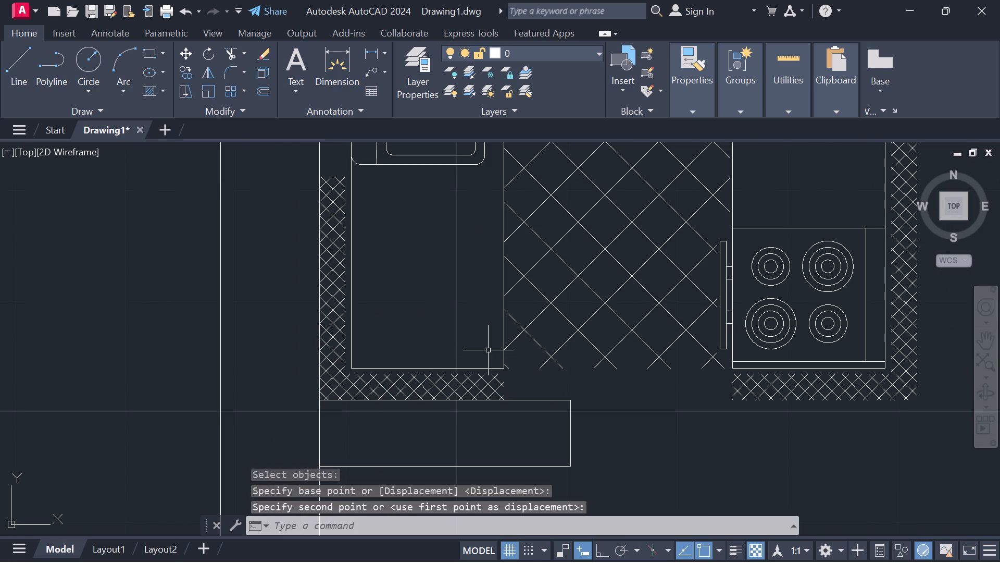
middle_drag(488, 350, 377, 361)
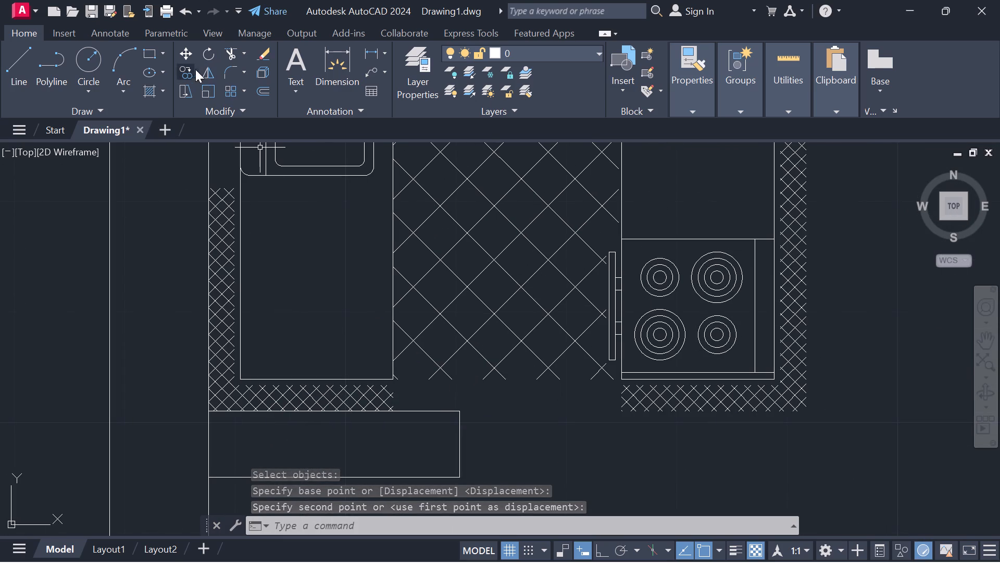
click(503, 245)
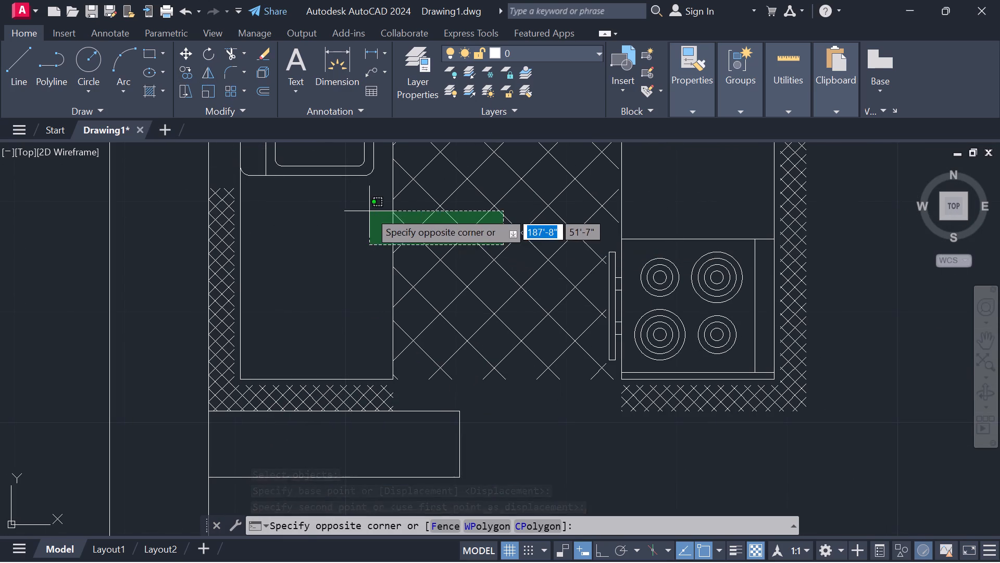
click(338, 227)
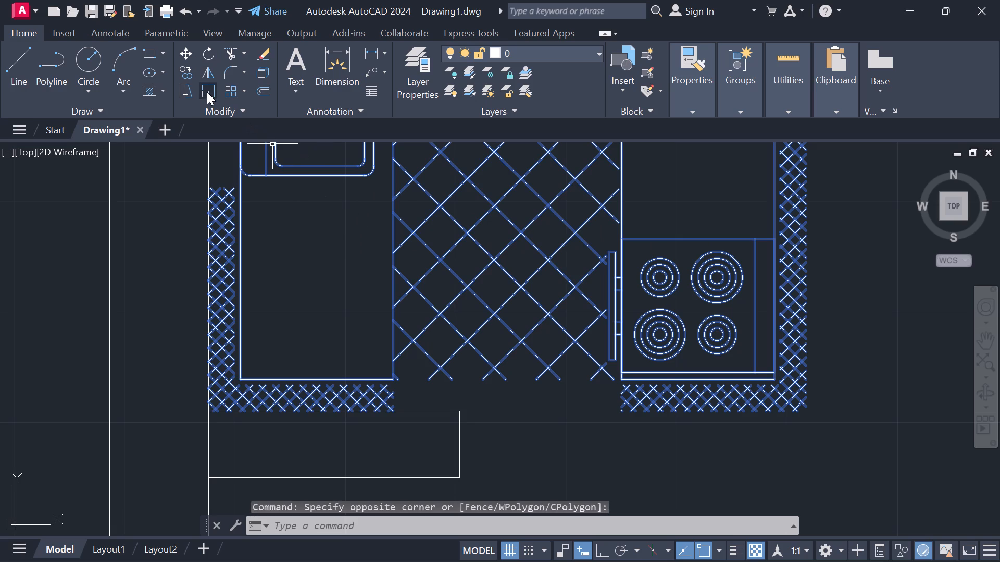
click(207, 92)
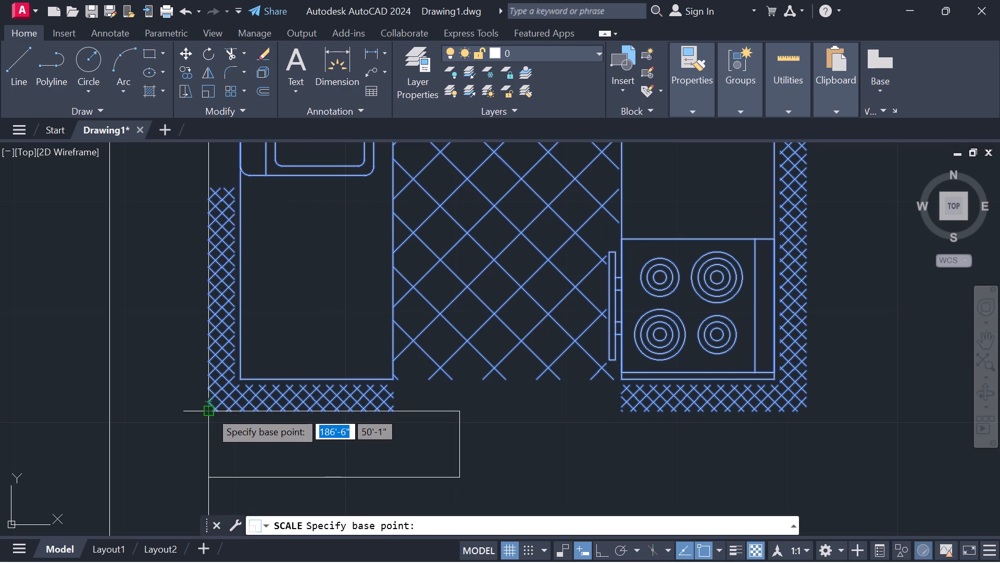
click(210, 411)
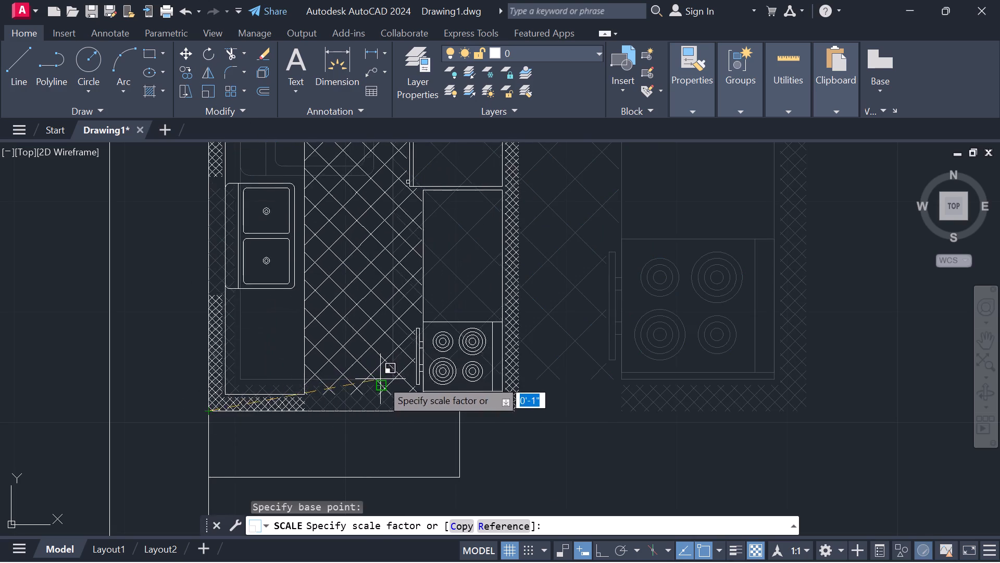
middle_drag(629, 414, 630, 415)
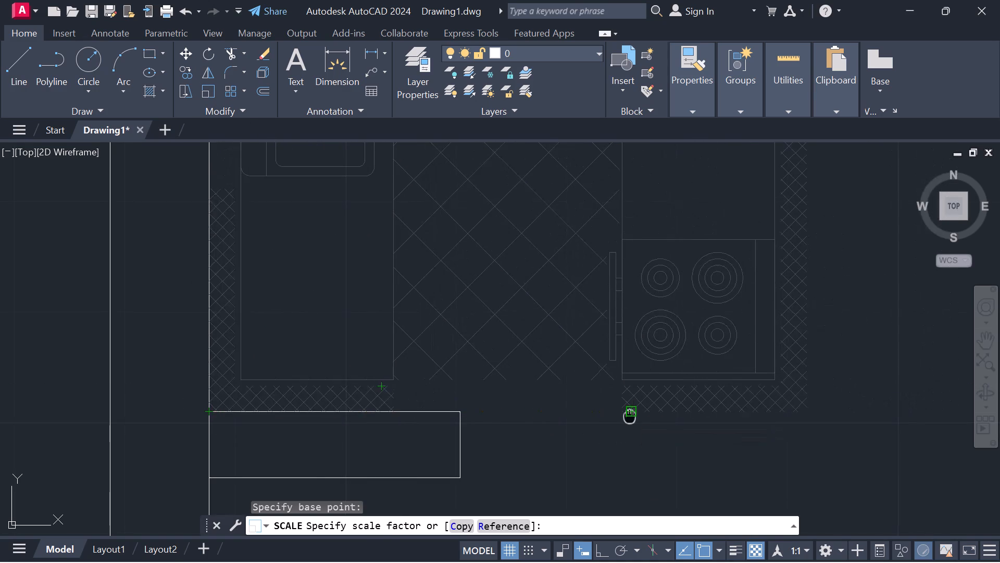
middle_drag(630, 415, 303, 382)
middle_drag(463, 377, 241, 365)
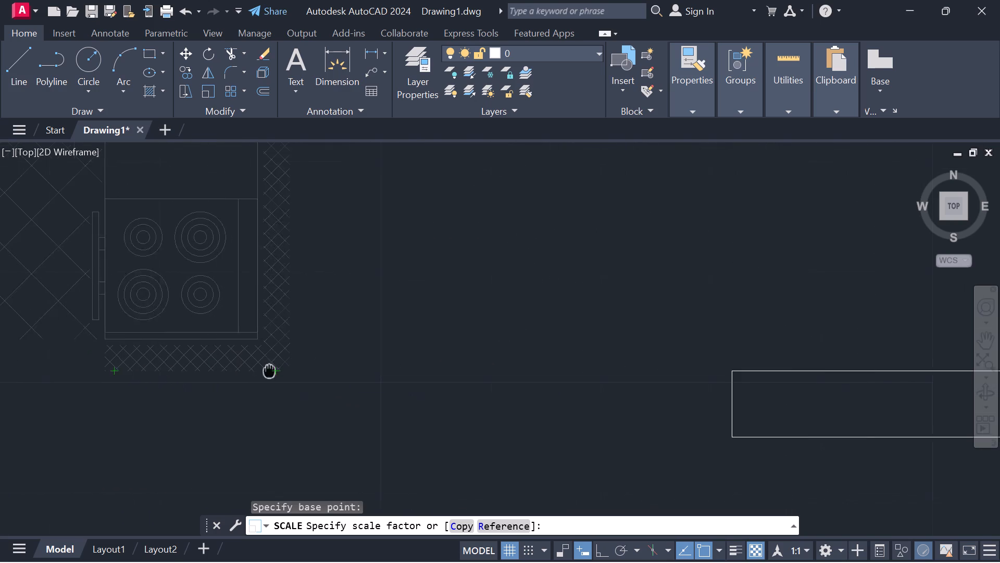
middle_drag(241, 365, 205, 361)
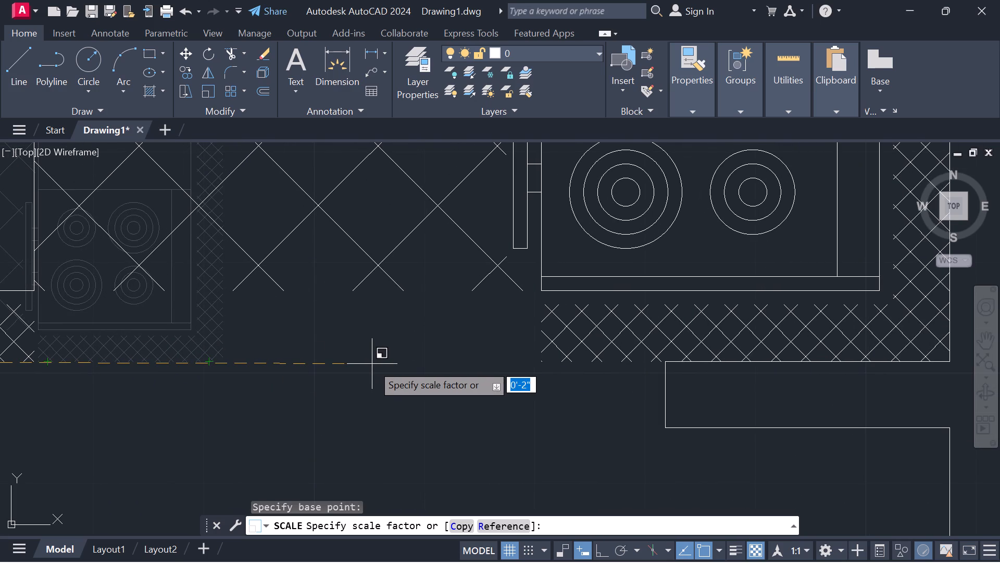
click(372, 364)
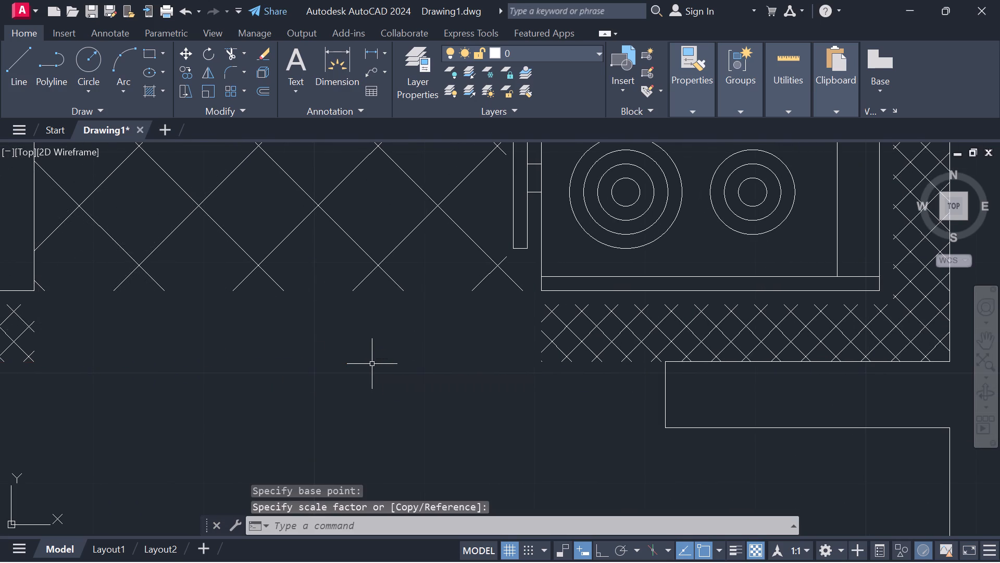
Erase the scaled kitchen layout from the floor plan's kitchen room.
scroll(372, 364, down, 5)
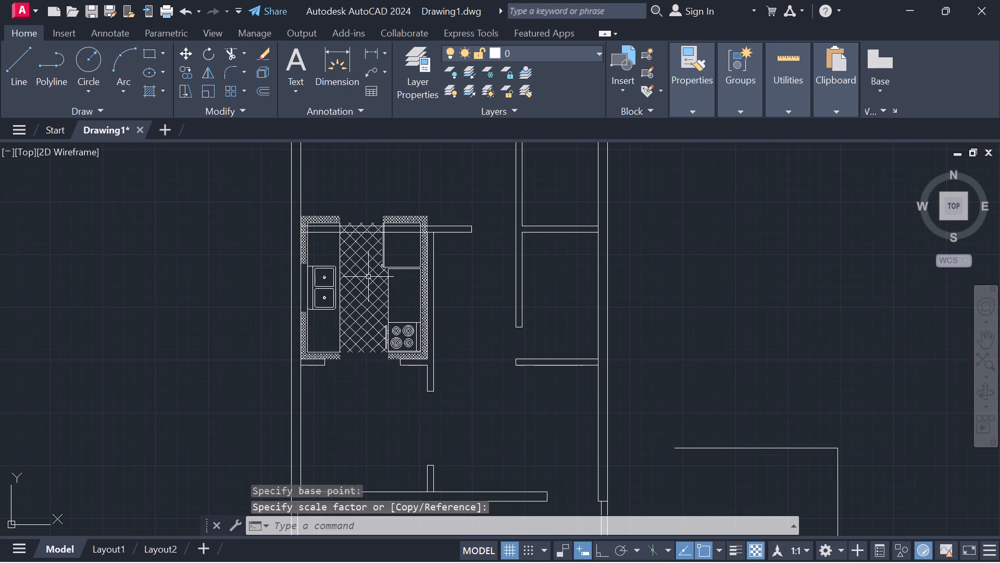
middle_drag(361, 267, 369, 390)
scroll(364, 349, up, 3)
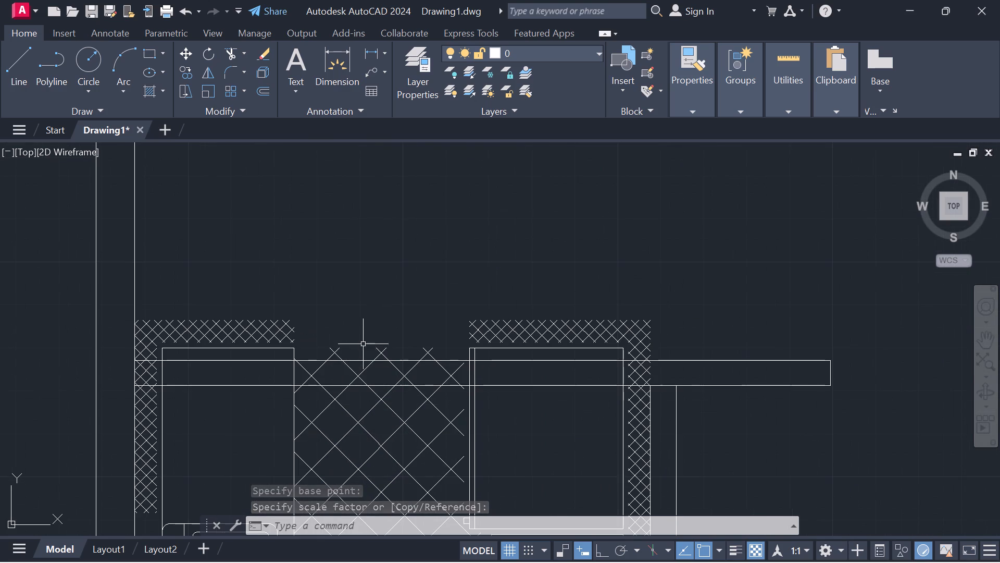
scroll(358, 317, down, 4)
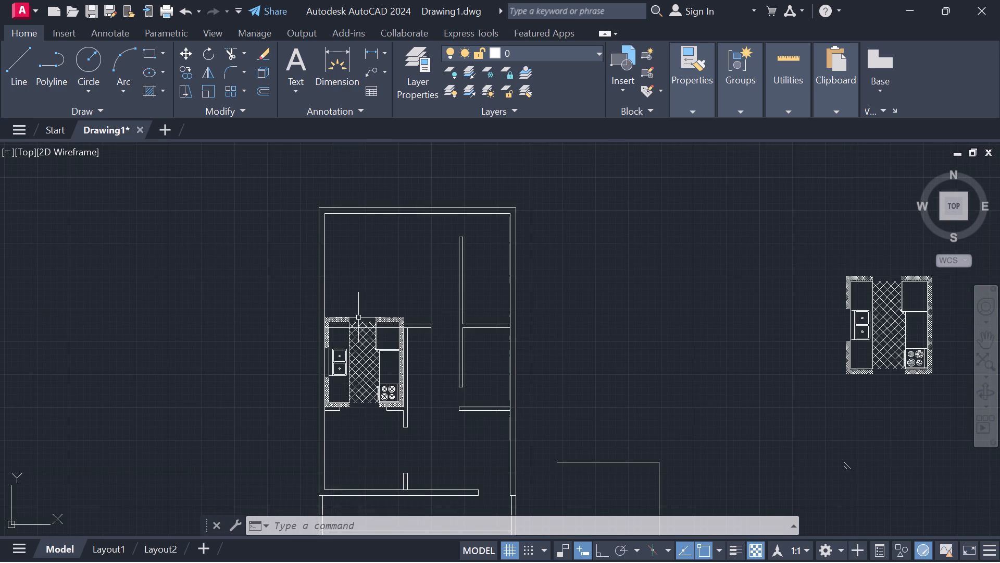
scroll(359, 320, up, 1)
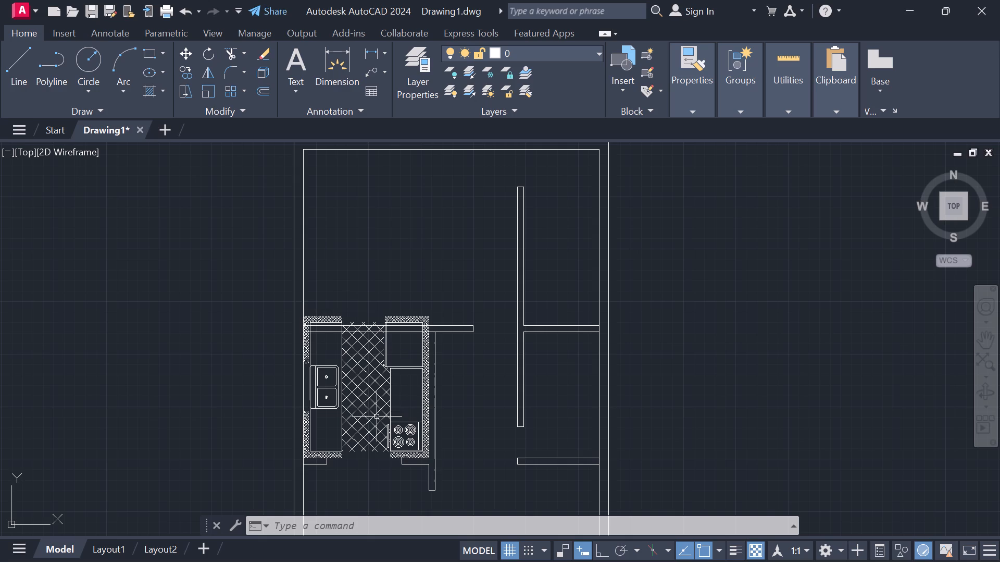
click(368, 402)
right_click(448, 366)
click(531, 287)
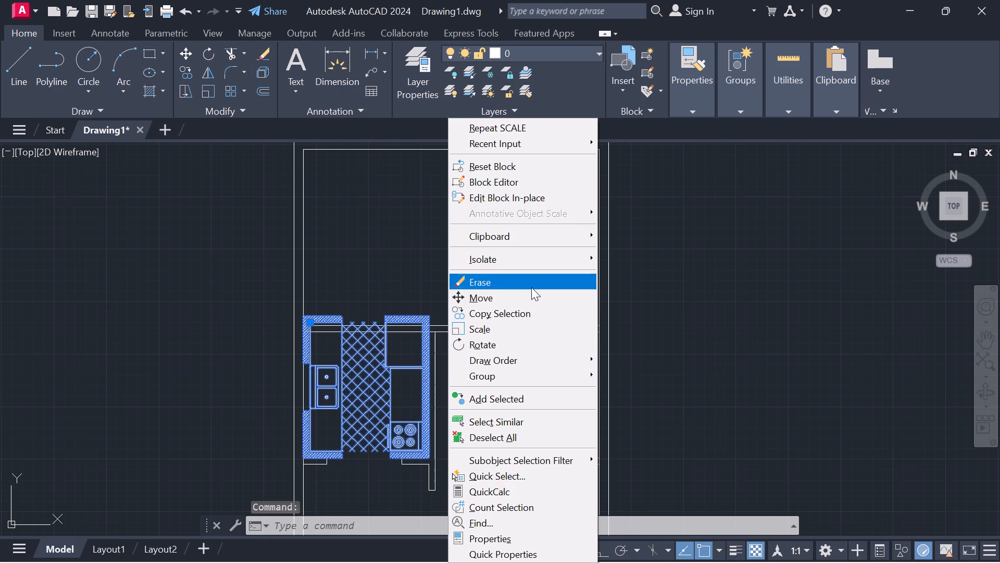
Erase the spare kitchen layout and all the stray lines lying east of the floor plan.
scroll(754, 339, down, 3)
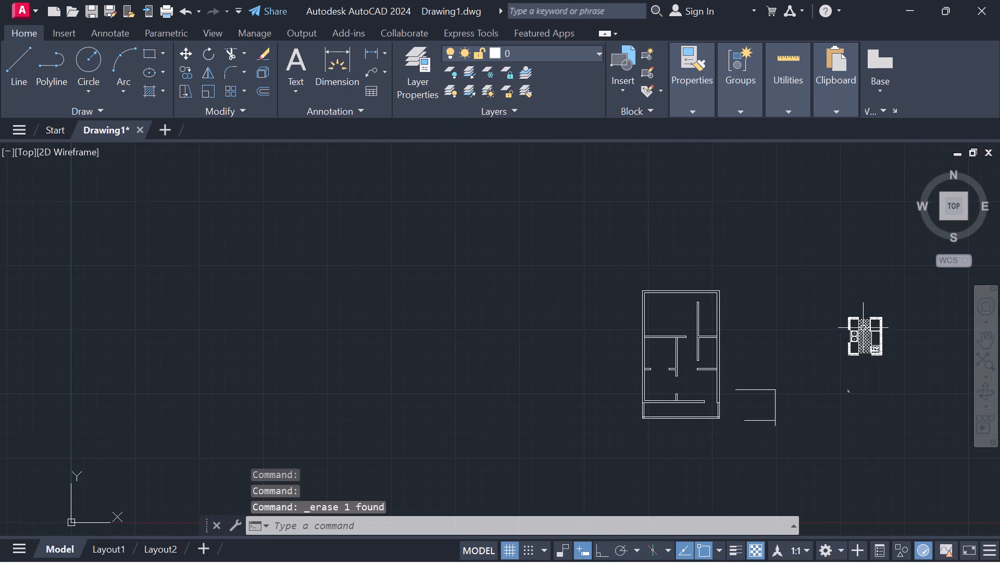
drag(896, 272, 909, 400)
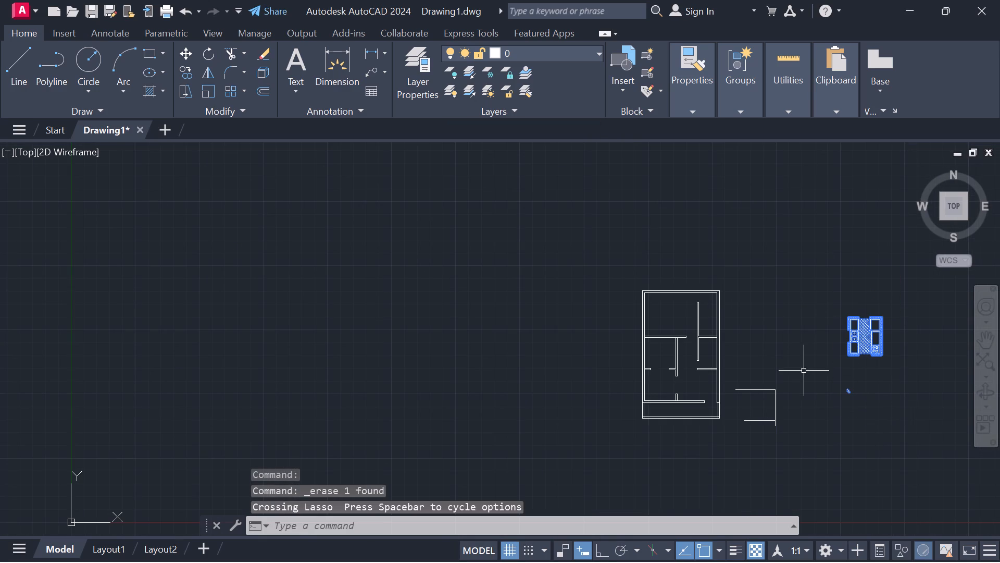
drag(769, 368, 861, 431)
right_click(859, 421)
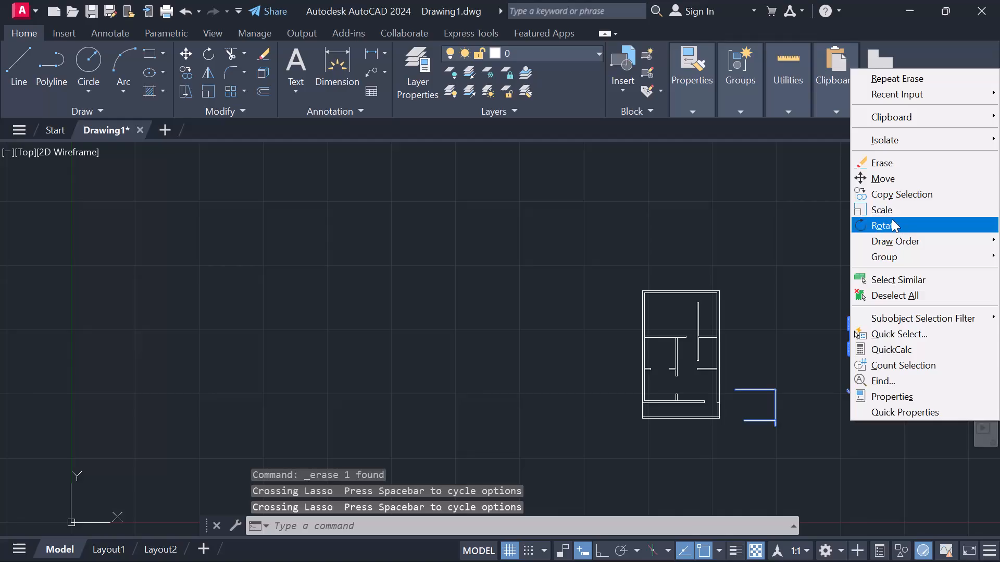
click(874, 156)
Insert the Range-Oven - 30 in top block from the DesignCenter kitchen blocks into the empty space west of the floor plan.
scroll(809, 314, up, 1)
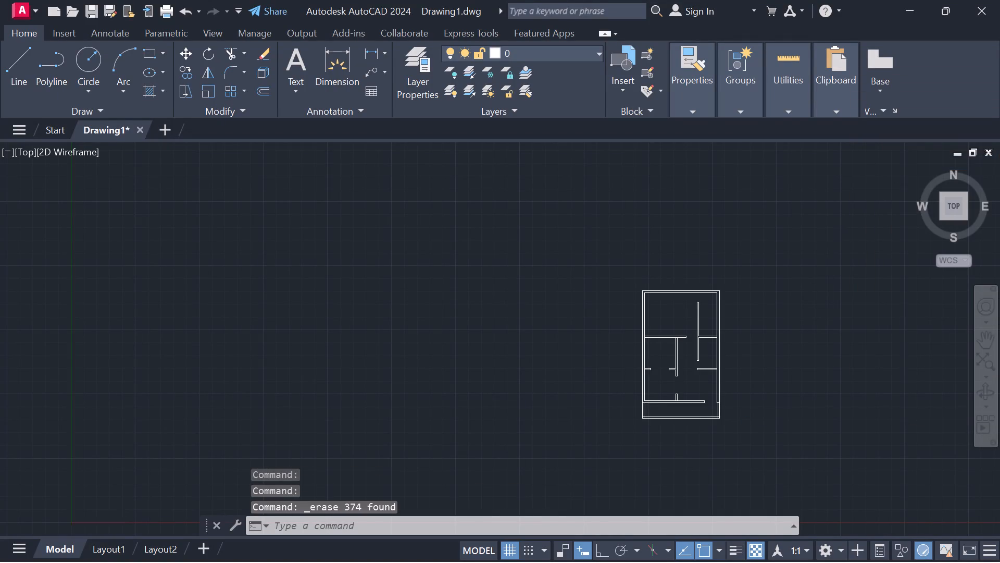
scroll(809, 314, up, 1)
scroll(755, 370, down, 1)
middle_drag(708, 396, 706, 368)
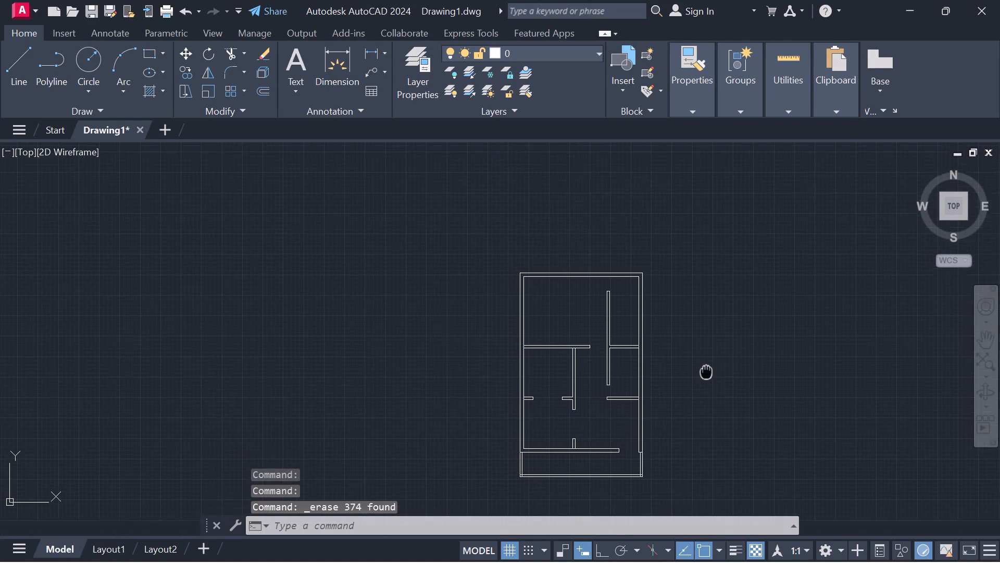
middle_drag(706, 368, 687, 332)
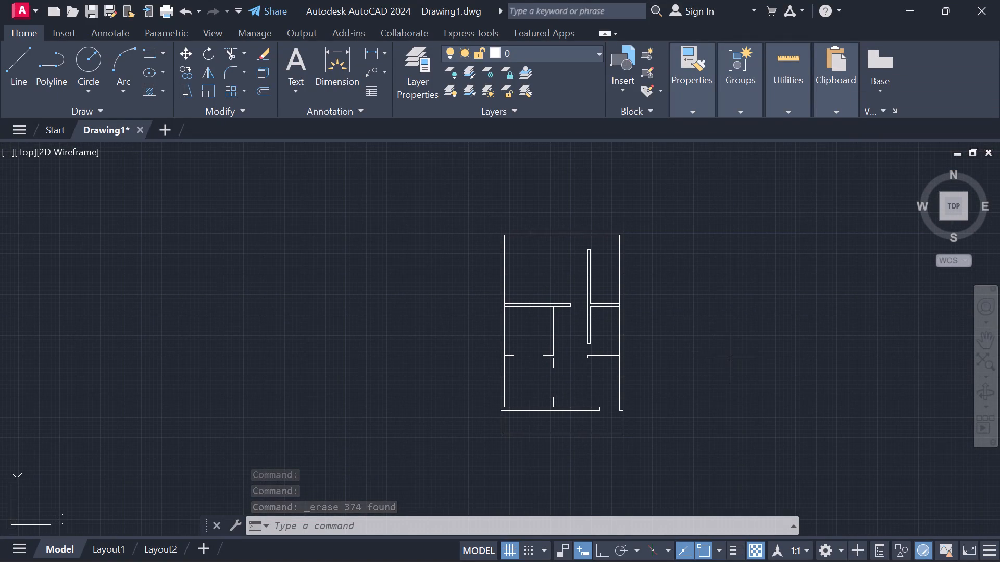
key(ctrl+2)
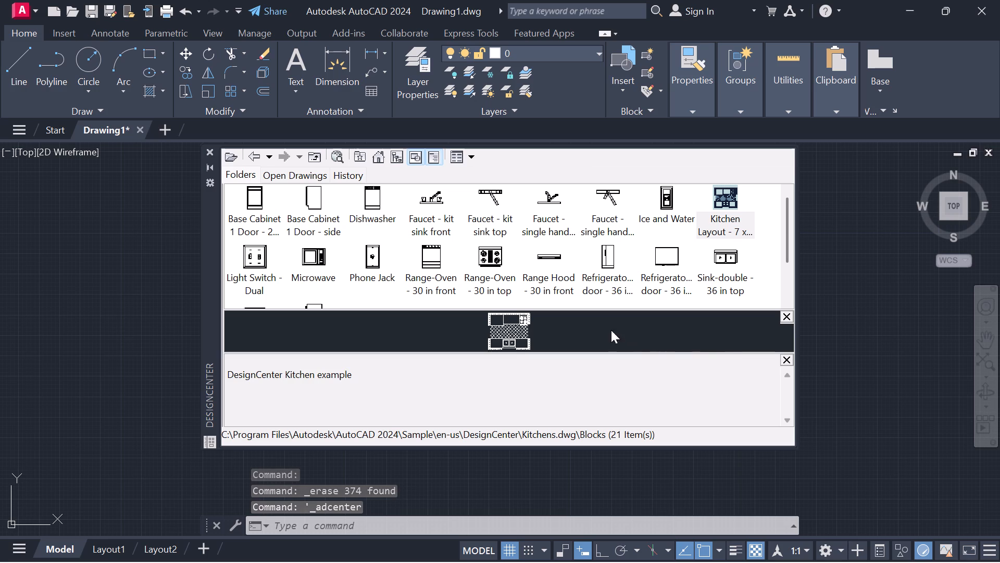
scroll(414, 256, down, 3)
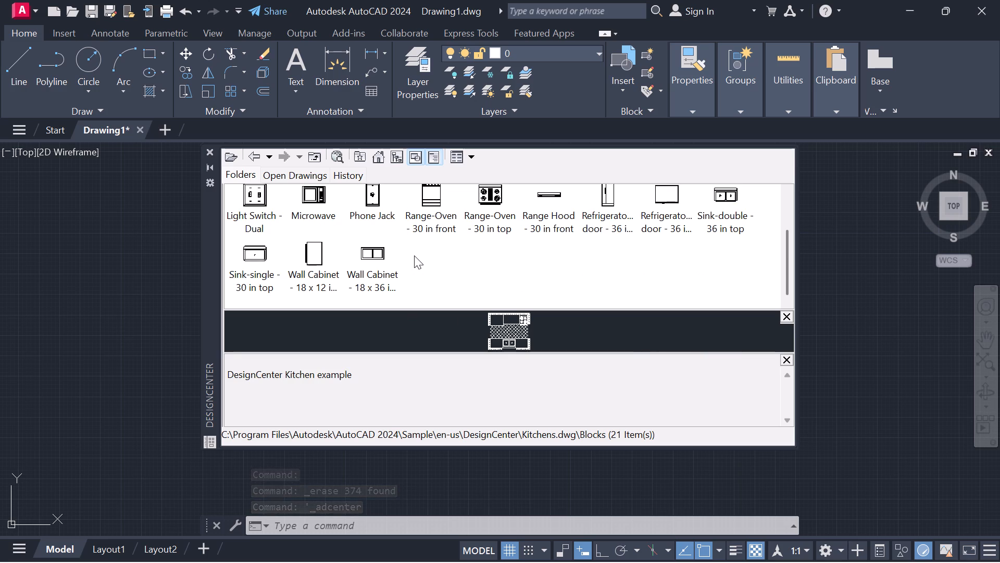
scroll(414, 255, up, 1)
scroll(414, 255, down, 1)
scroll(414, 255, up, 3)
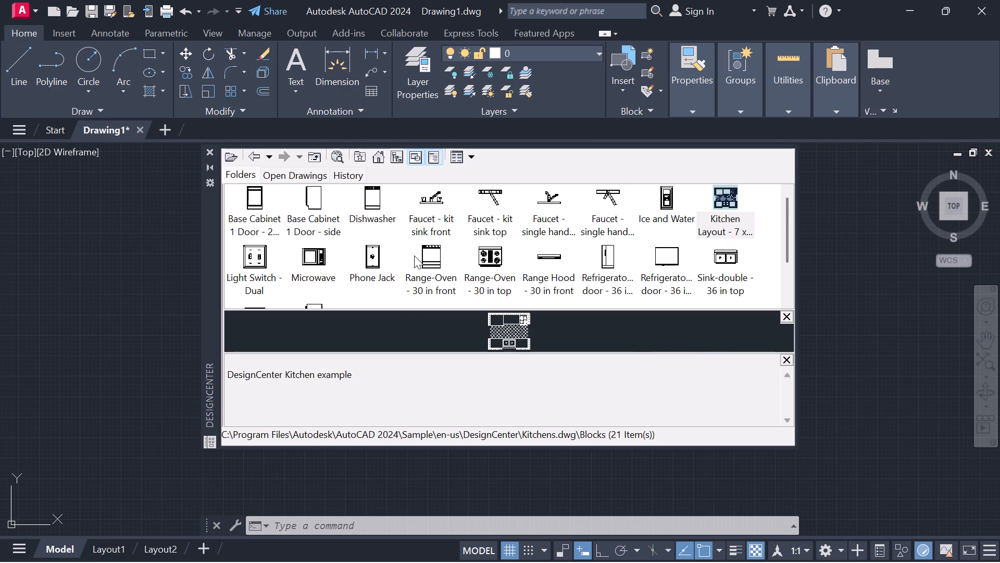
click(486, 251)
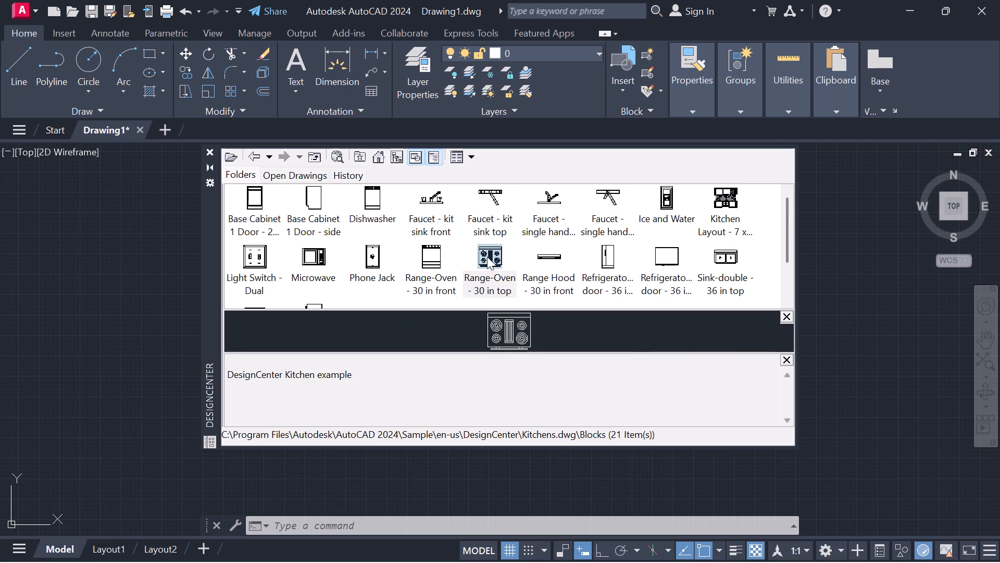
double_click(503, 334)
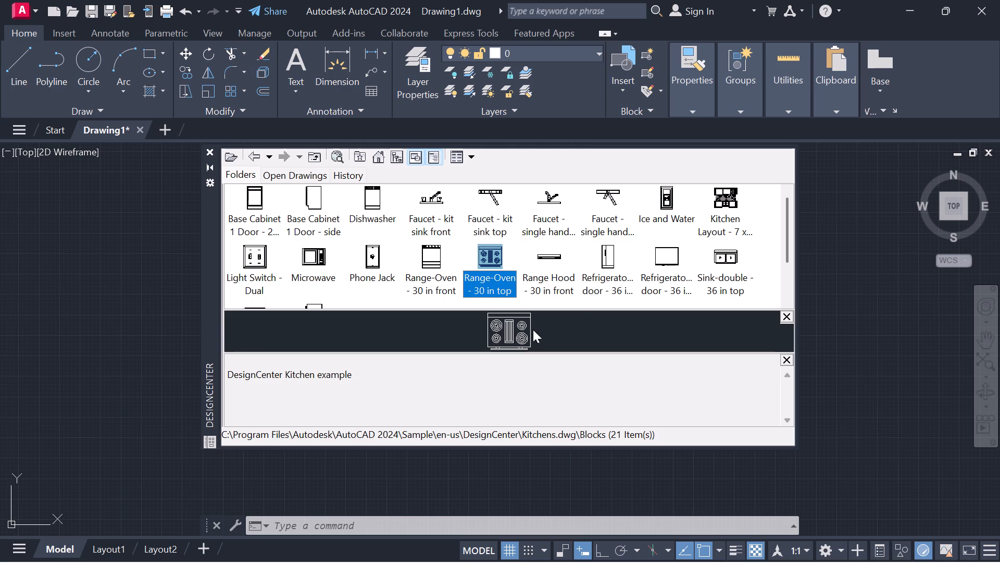
double_click(482, 251)
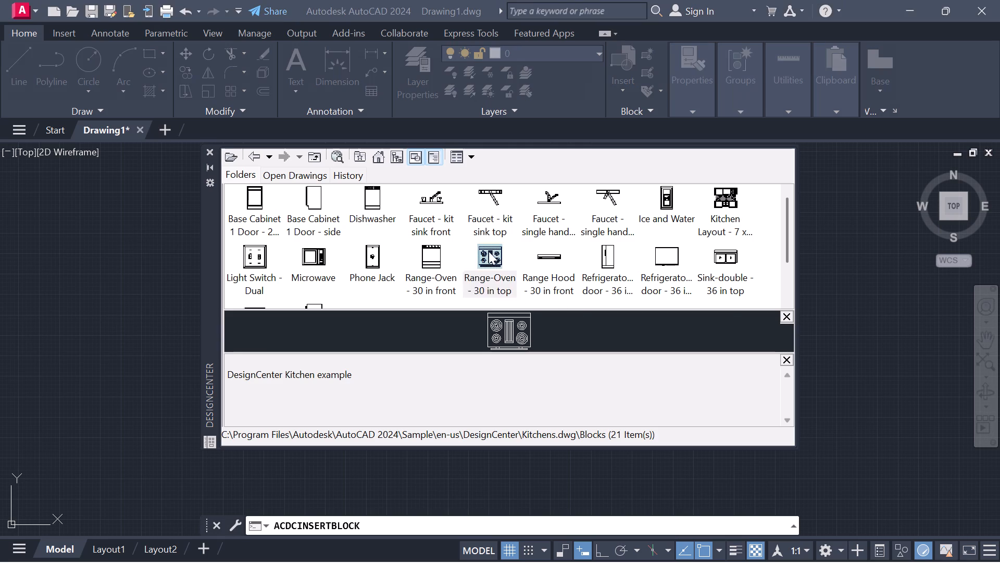
click(595, 390)
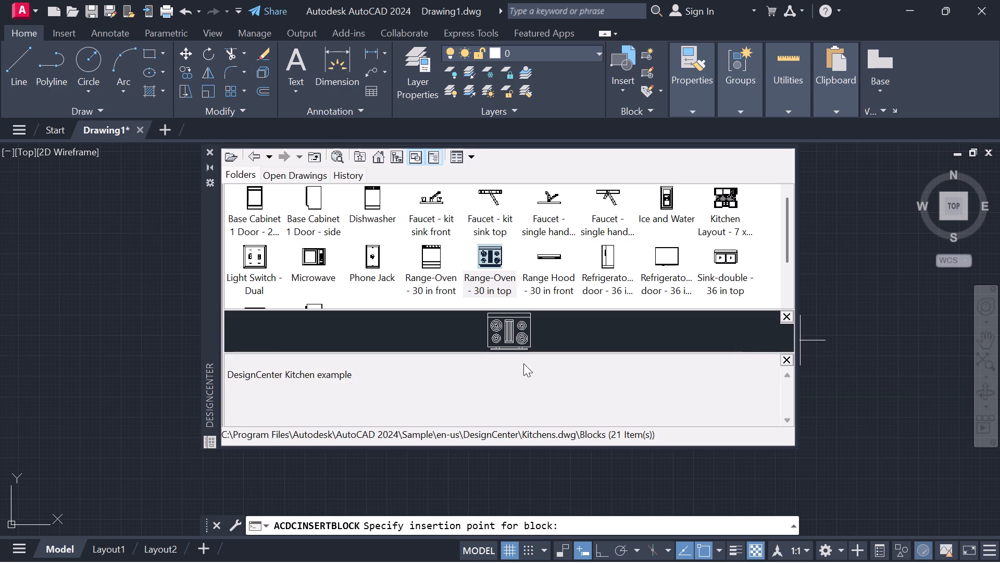
click(71, 341)
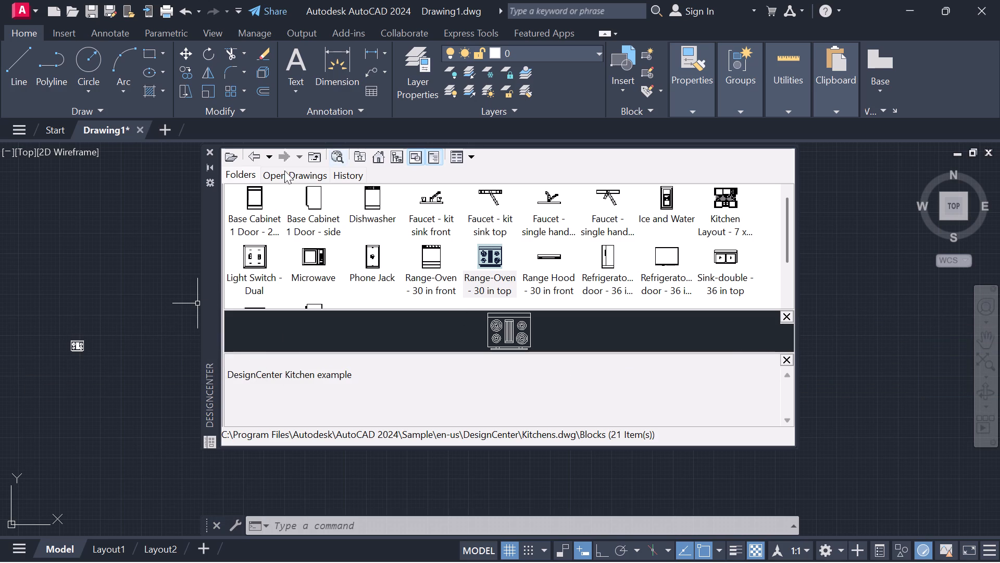
Go back to the DesignCenter sample drawings and reopen the blocks of Kitchens.dwg to look through them.
click(251, 155)
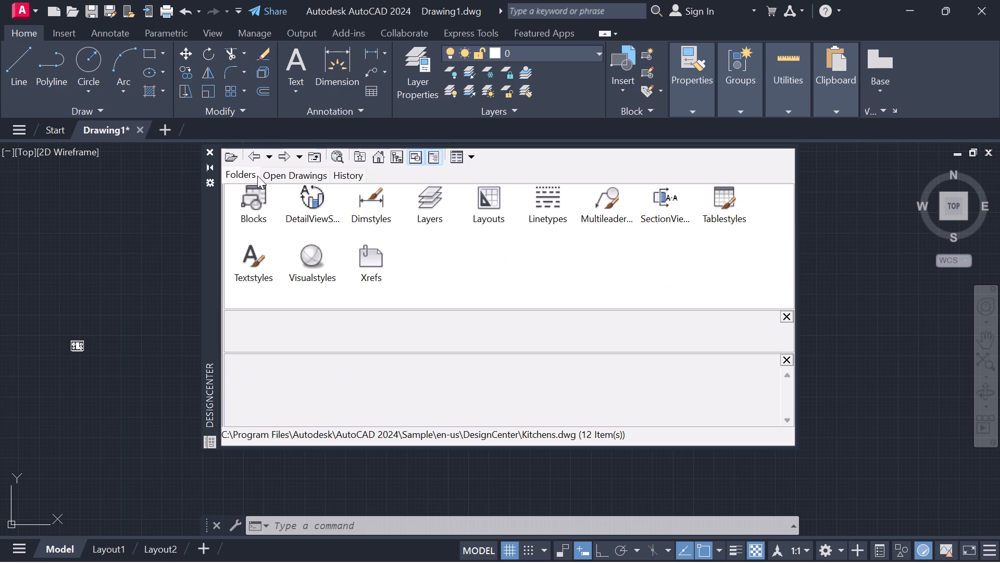
click(249, 154)
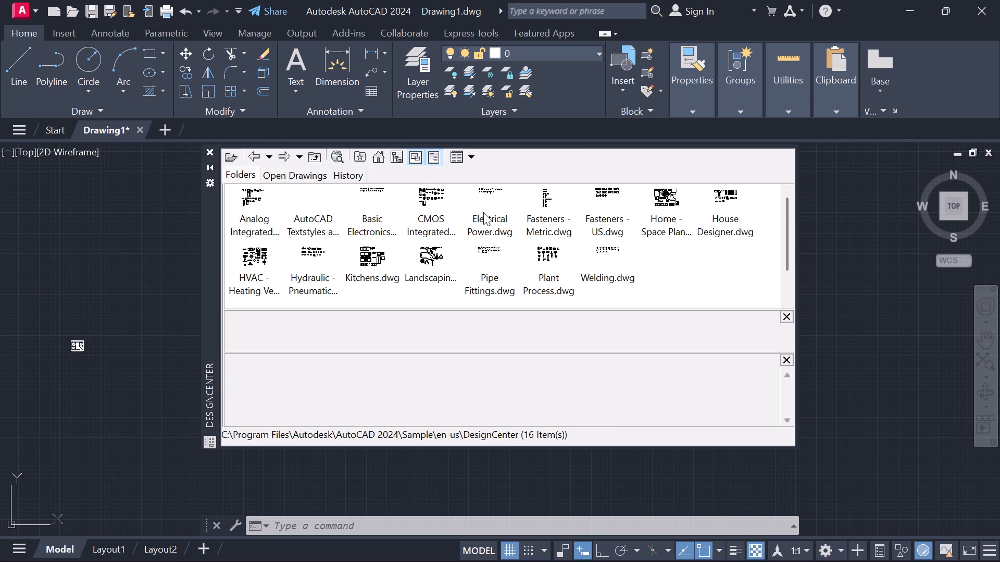
double_click(376, 256)
double_click(250, 208)
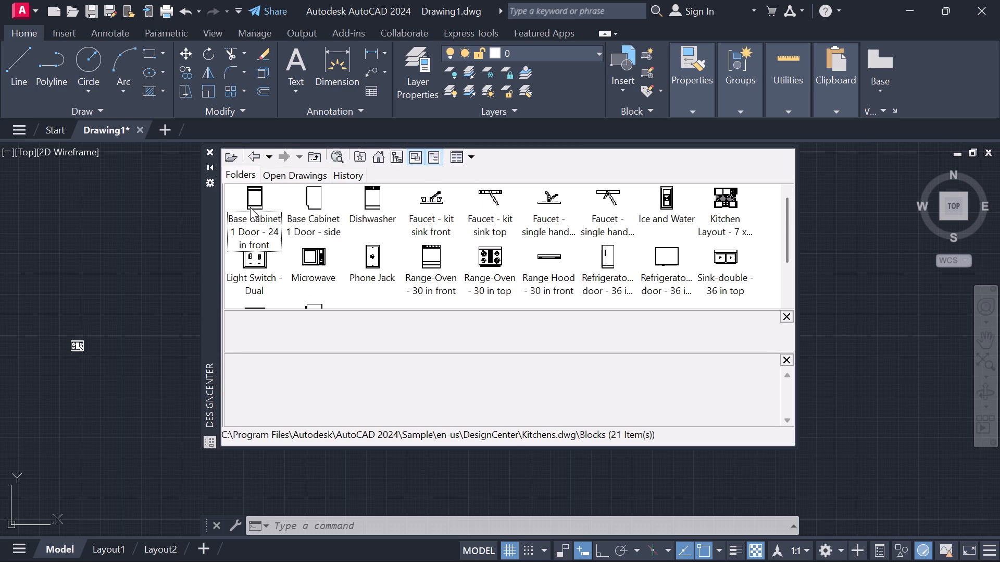
scroll(389, 214, down, 3)
scroll(389, 214, up, 5)
Return to the DesignCenter sample drawings and open the blocks of Home - Space Planner.dwg.
click(255, 158)
click(255, 158)
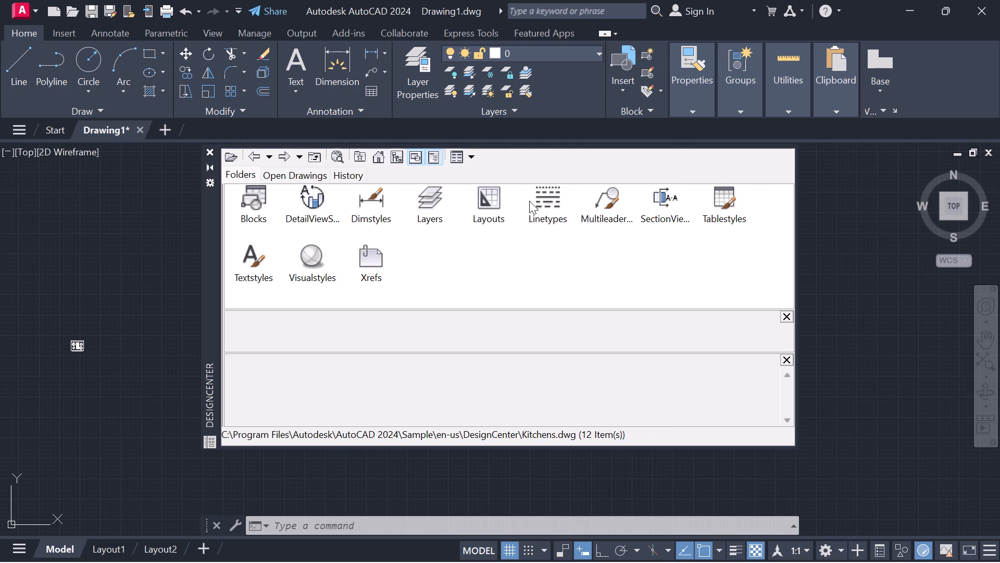
click(255, 157)
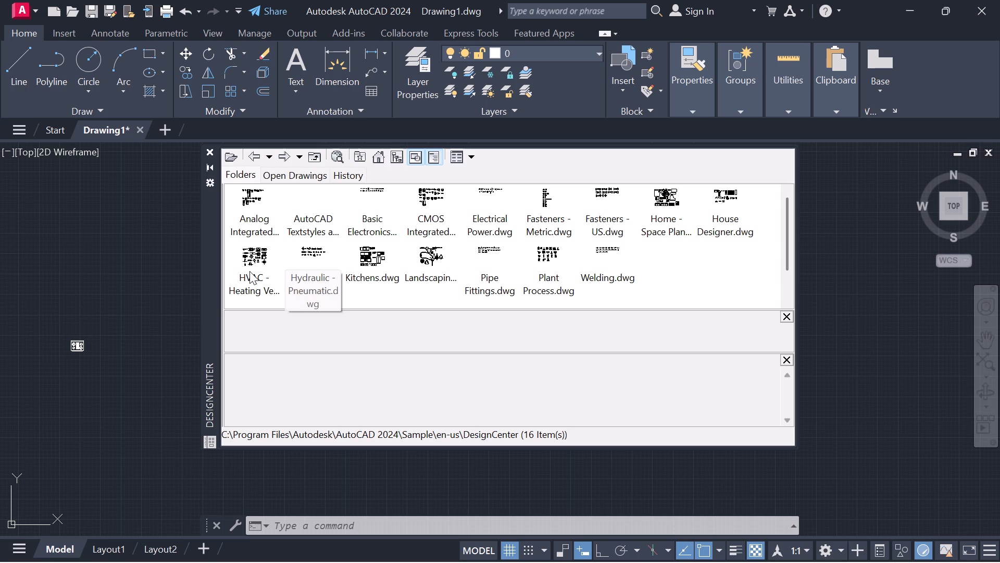
scroll(239, 218, down, 3)
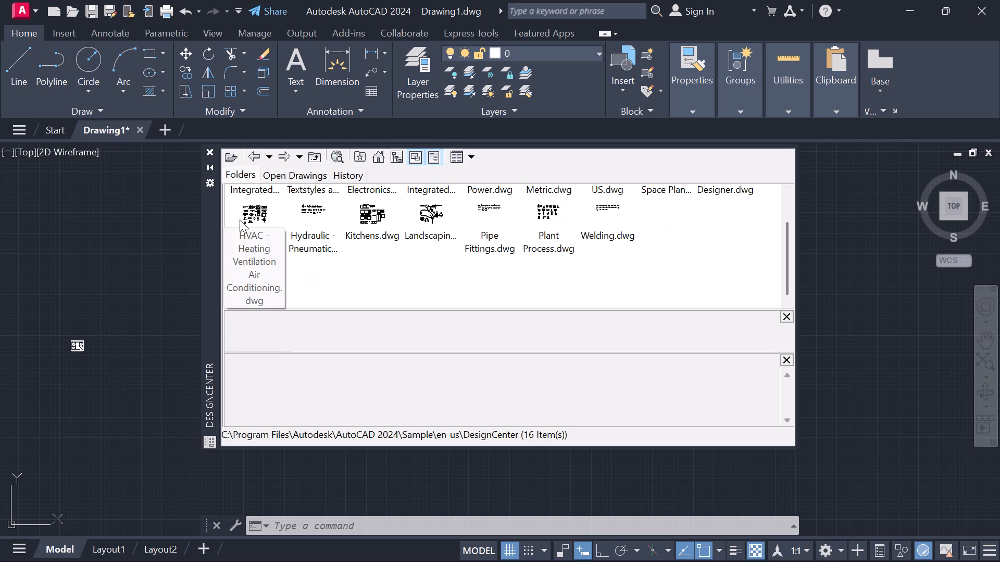
scroll(360, 219, up, 5)
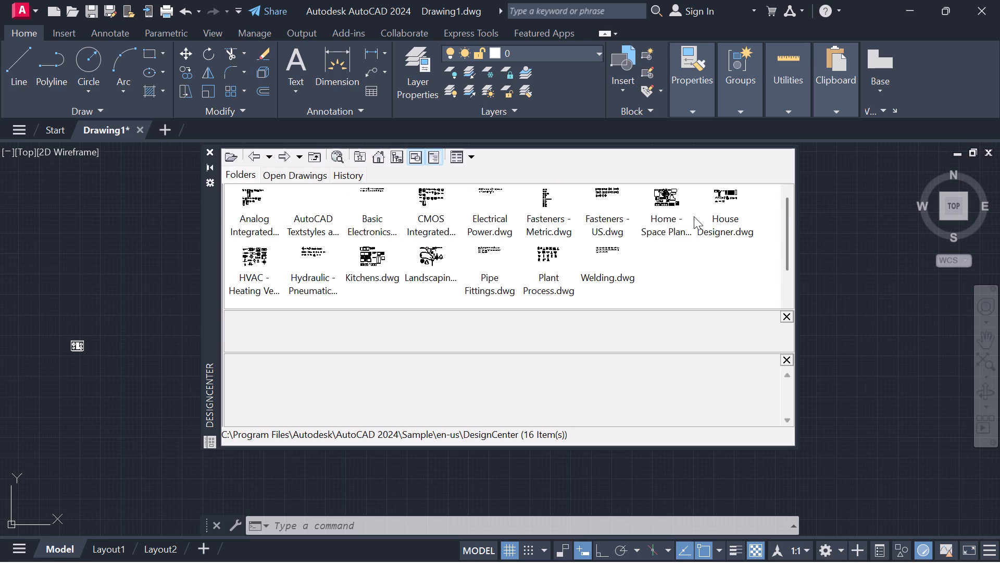
click(659, 206)
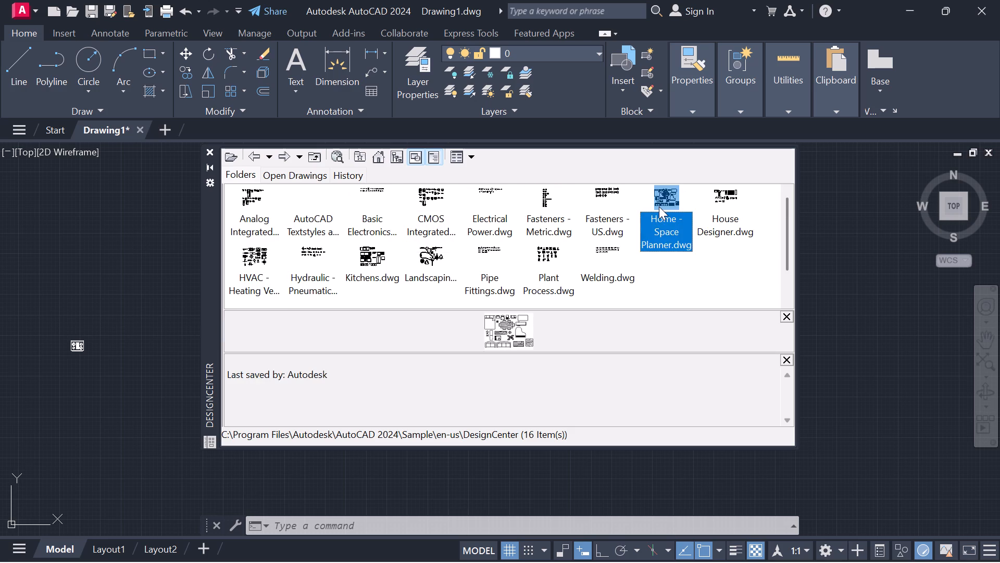
click(659, 205)
double_click(251, 206)
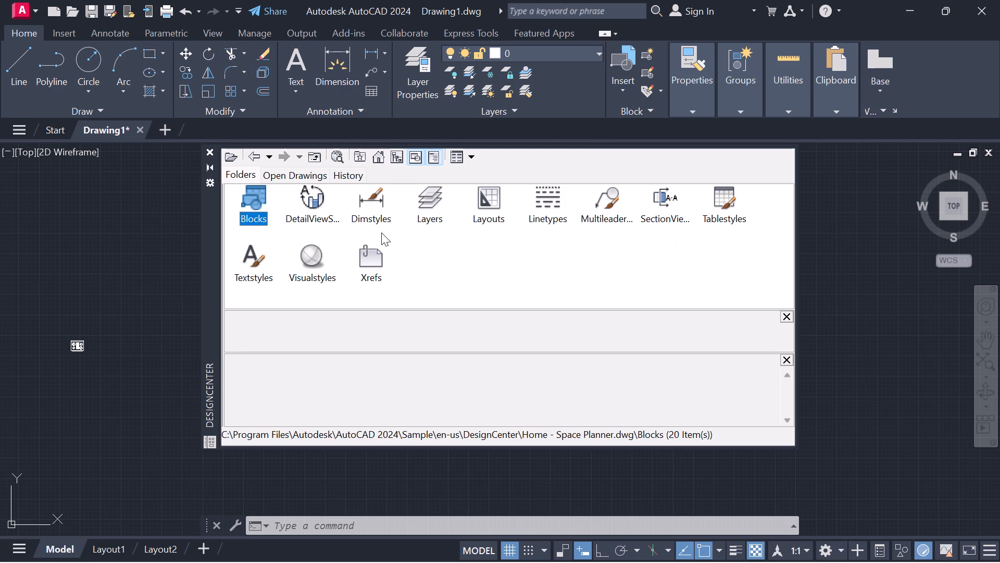
Look through the Home - Space Planner blocks and insert Sofa - Roundback Loveseat 5 ft. into the empty space east of the floor plan.
scroll(381, 232, down, 3)
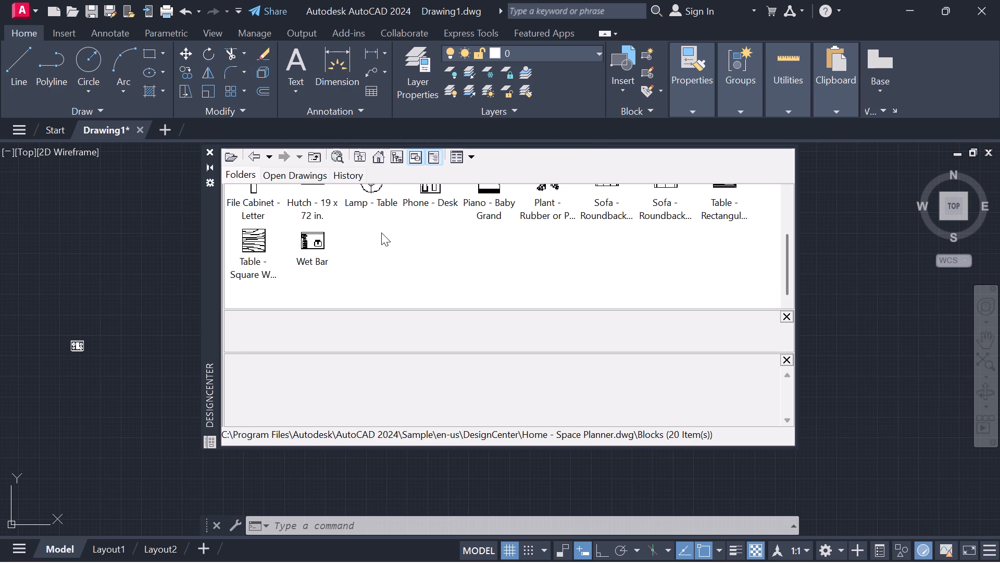
scroll(382, 232, up, 3)
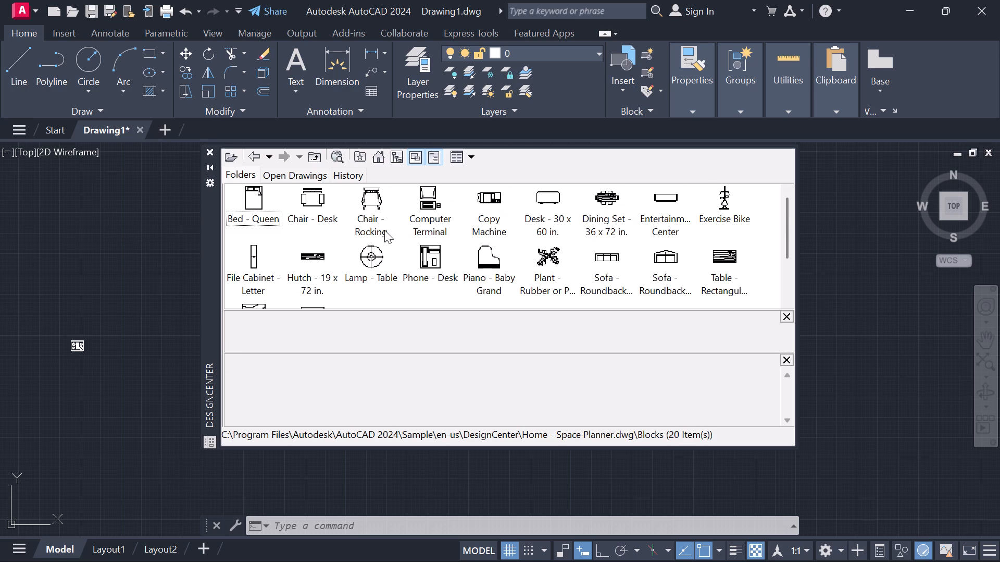
scroll(384, 230, down, 1)
scroll(384, 230, up, 2)
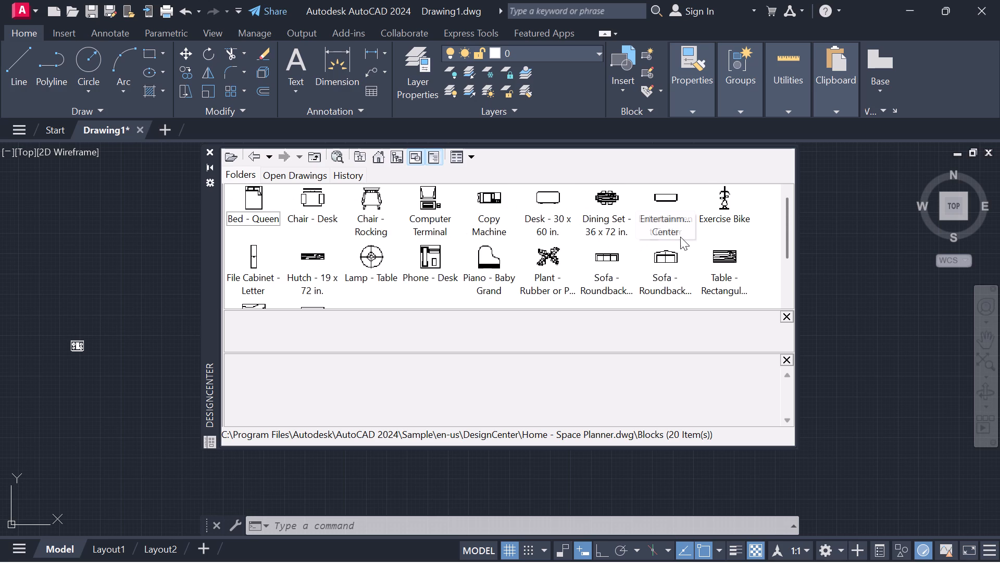
double_click(658, 260)
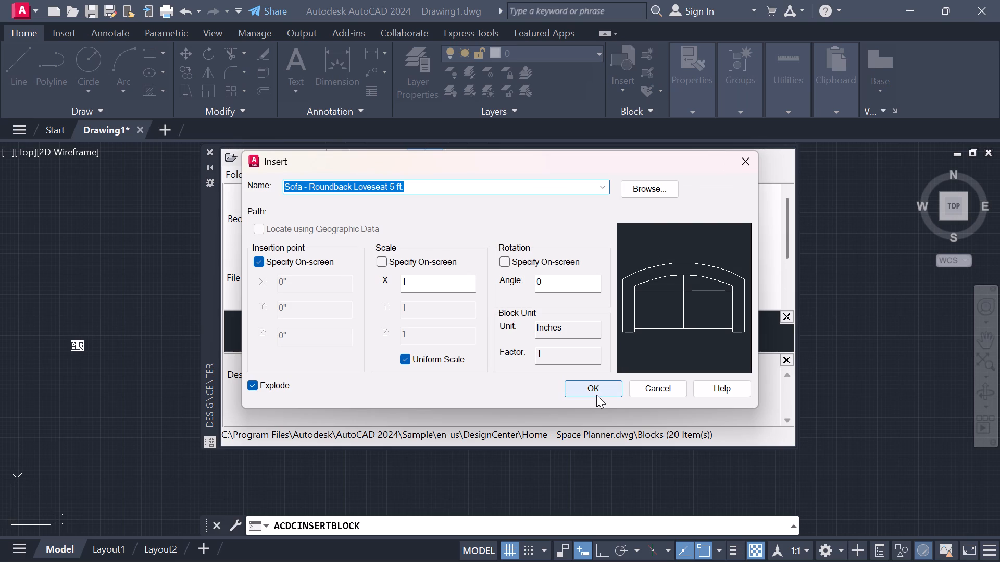
click(594, 395)
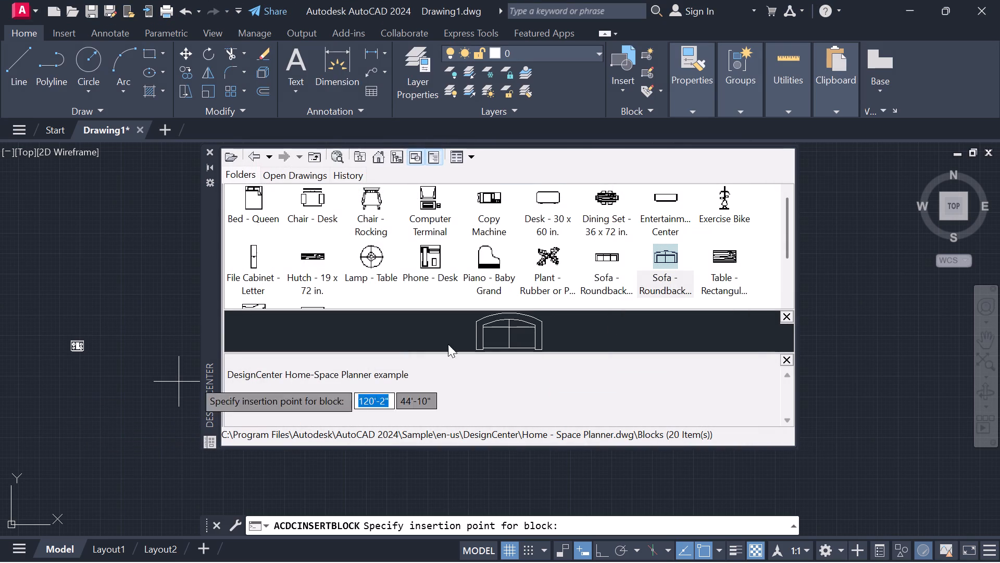
click(877, 321)
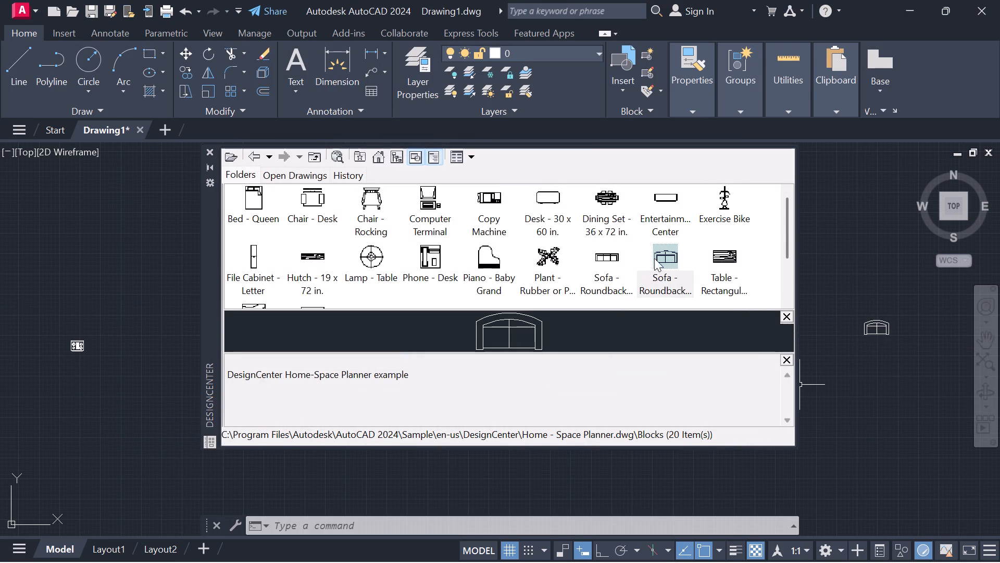
Insert a second Sofa - Roundback Loveseat 5 ft. block just south of the first loveseat.
click(669, 258)
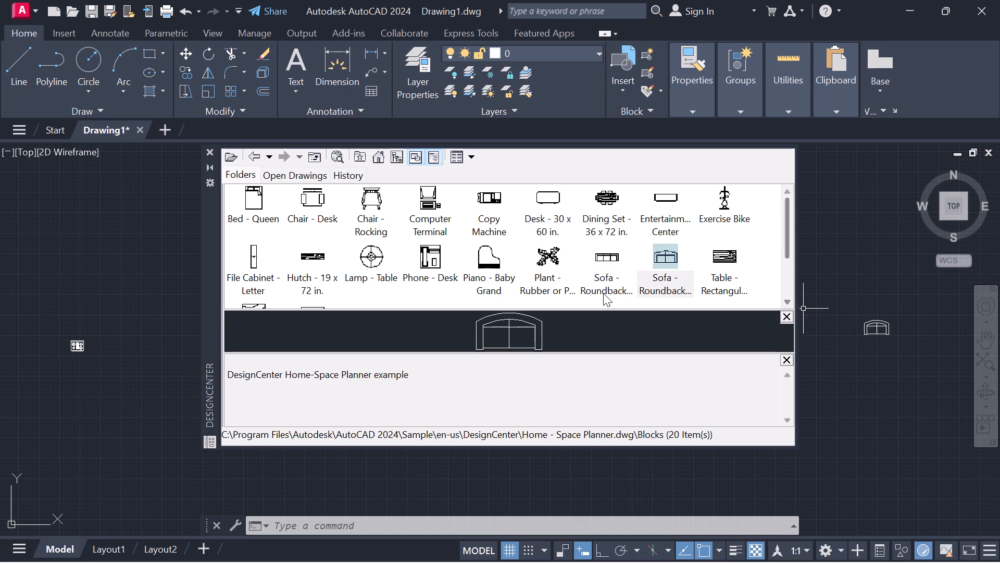
double_click(656, 253)
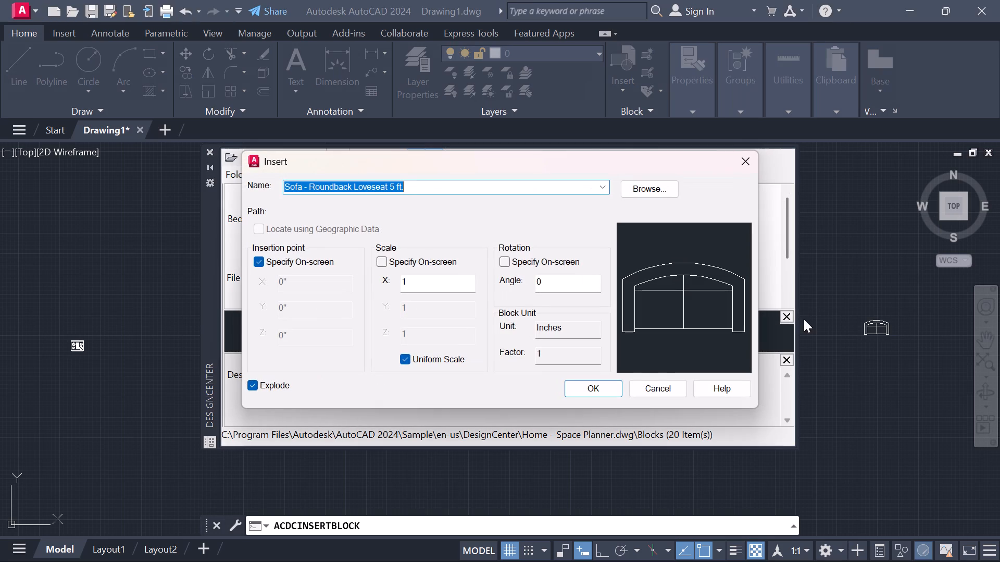
click(599, 390)
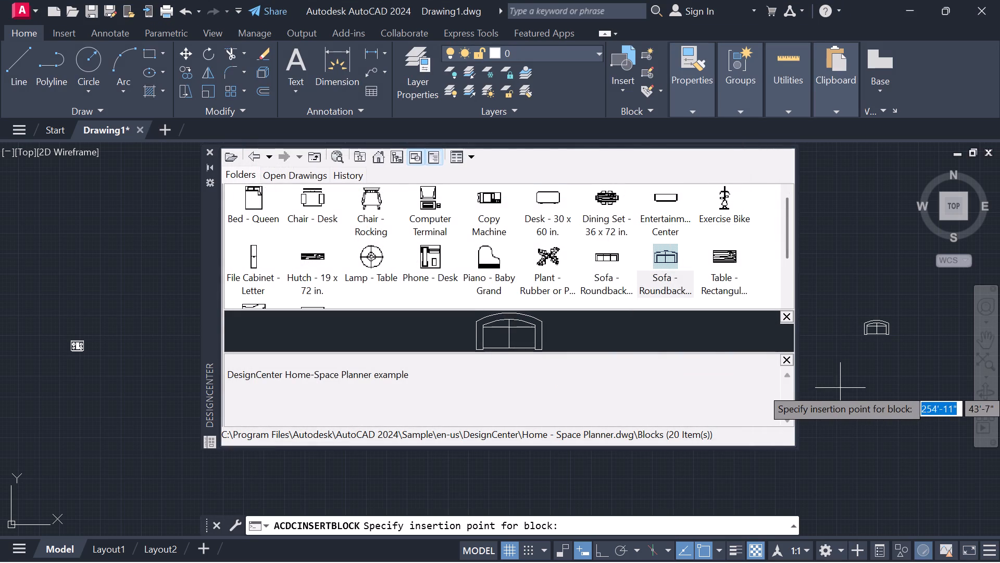
click(886, 390)
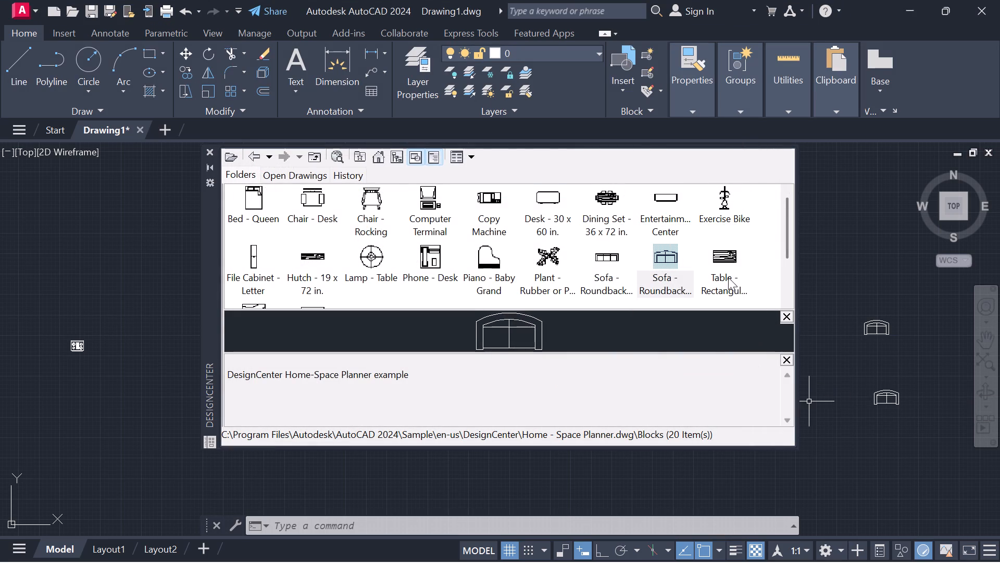
Insert the Sofa - Roundback 7 ft. block north of the two loveseats, east of the floor plan.
click(608, 259)
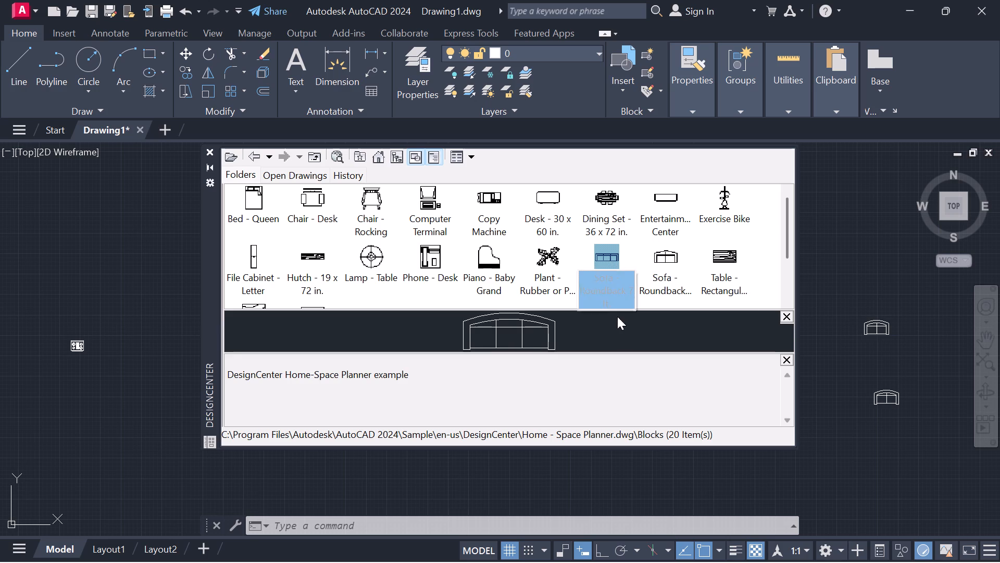
double_click(605, 252)
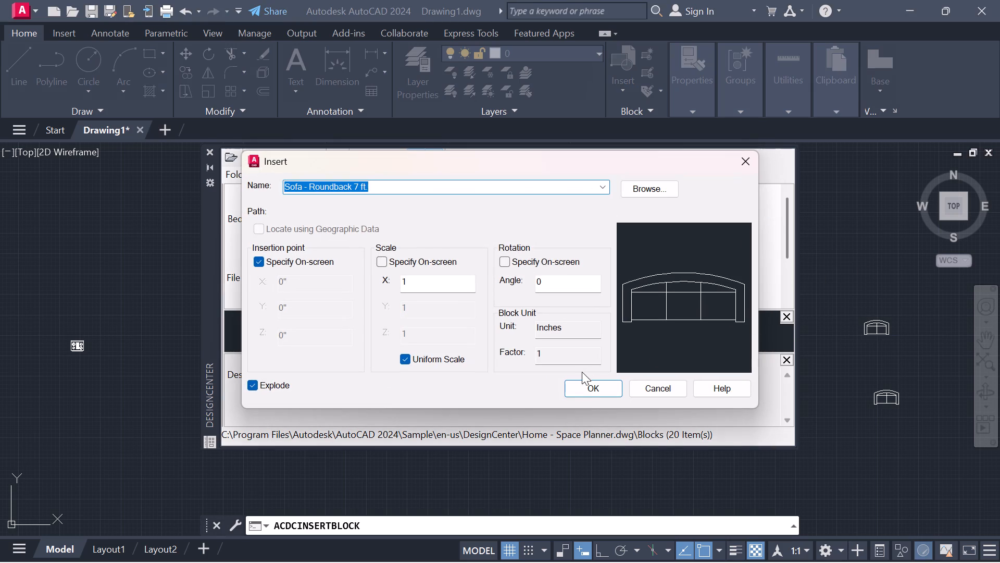
click(589, 386)
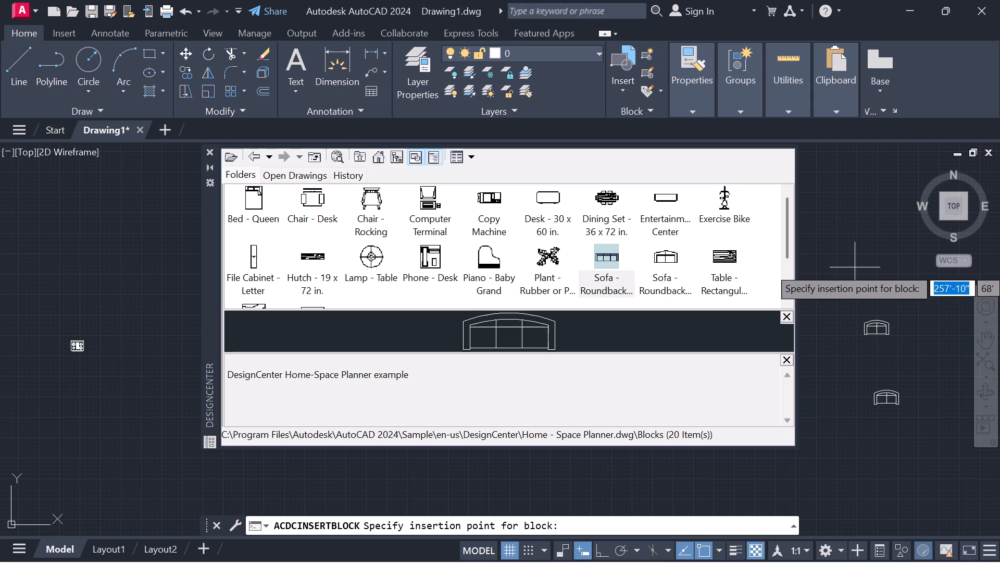
click(855, 267)
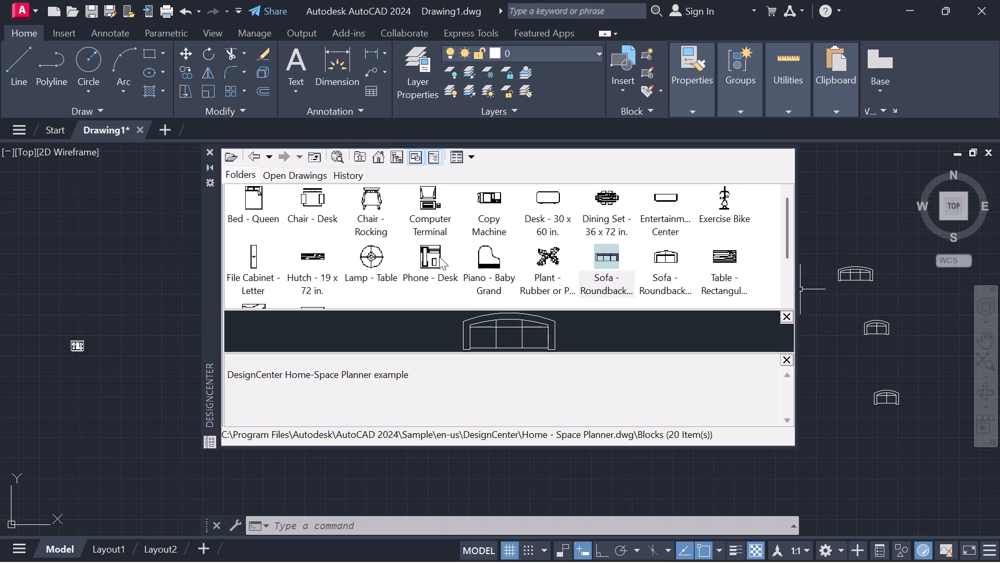
Insert the Dining Set - 36 x 72 in. block south of the loveseats, and close DesignCenter.
scroll(418, 258, down, 2)
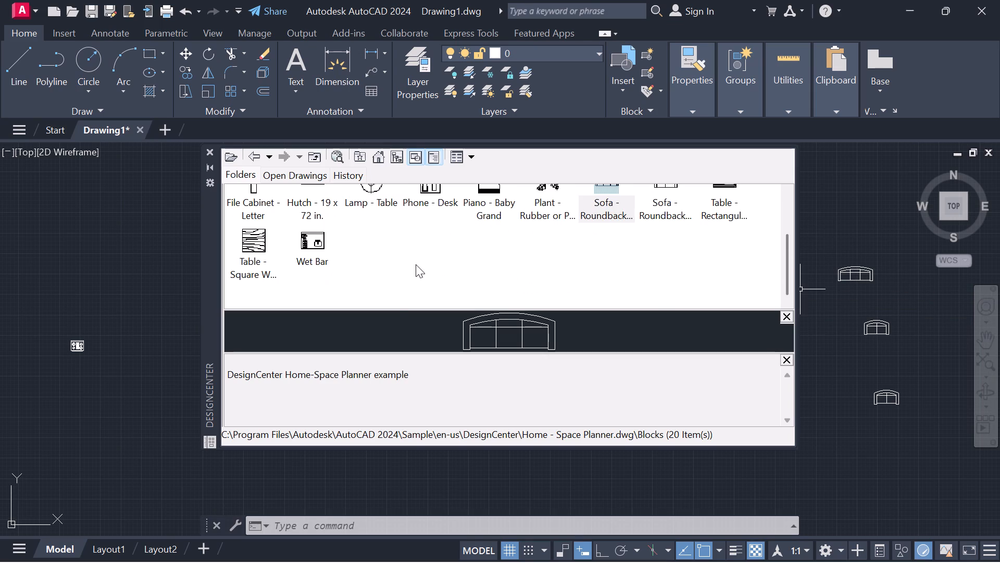
scroll(384, 298, up, 1)
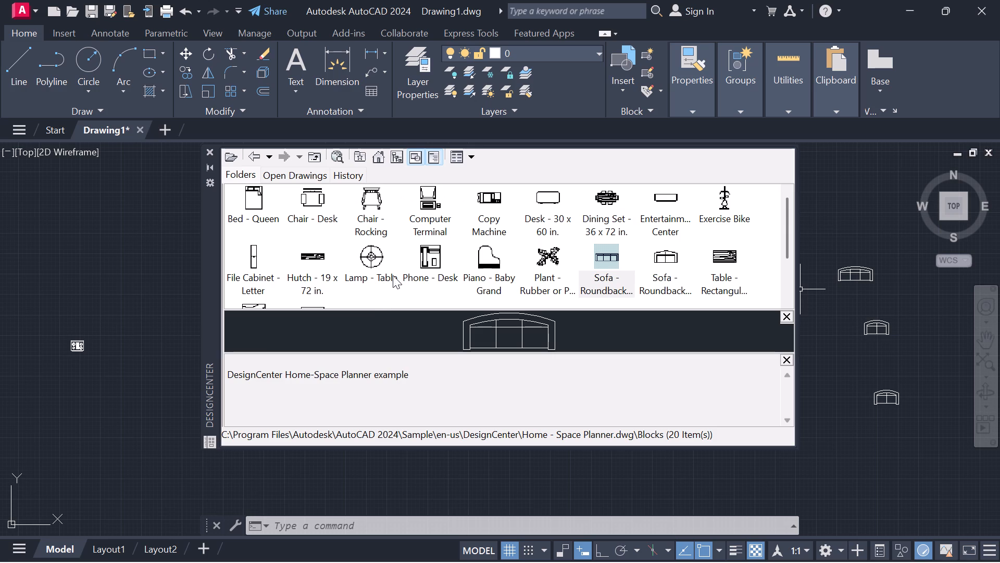
double_click(604, 196)
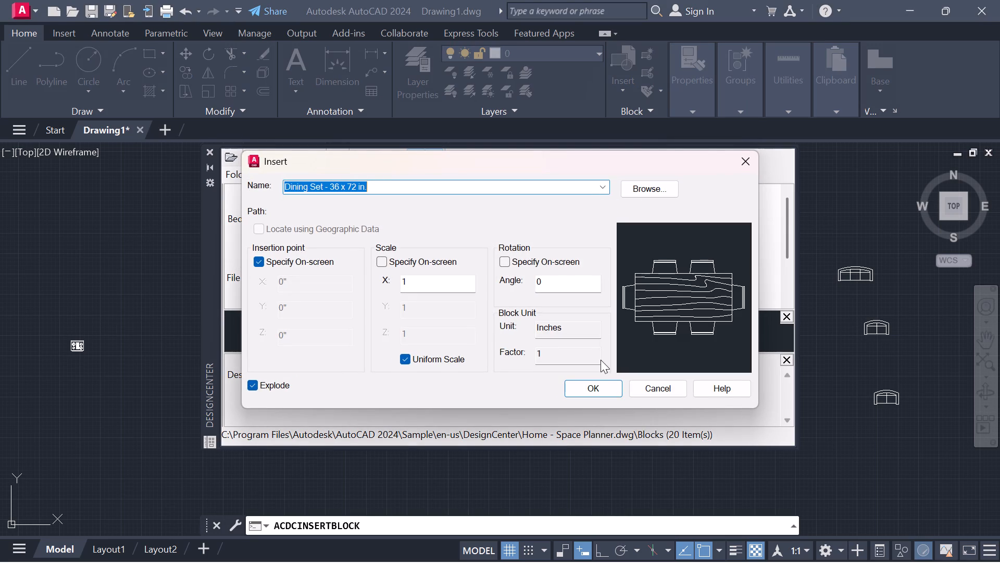
drag(660, 287, 661, 288)
drag(661, 288, 652, 300)
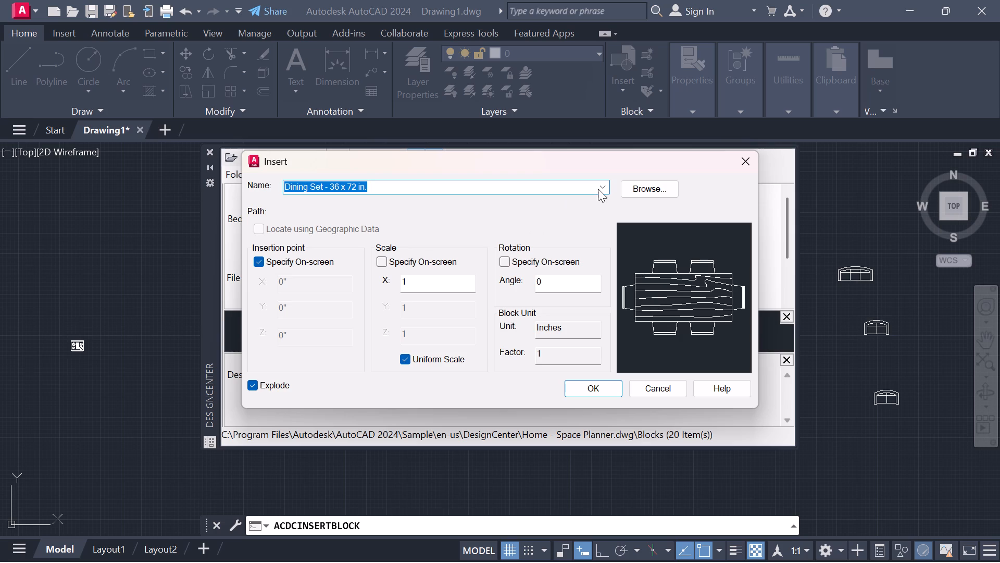
click(603, 187)
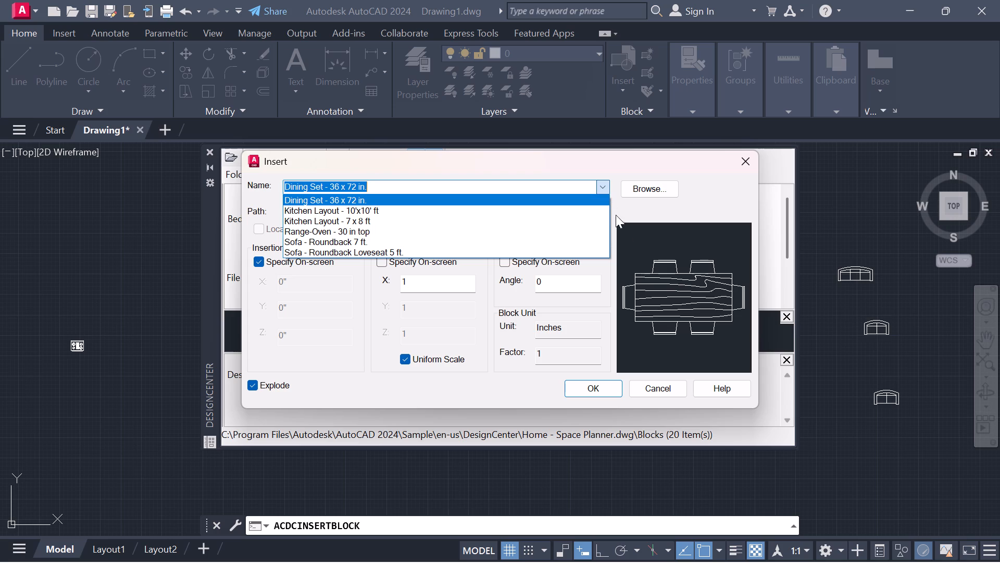
click(587, 383)
click(603, 388)
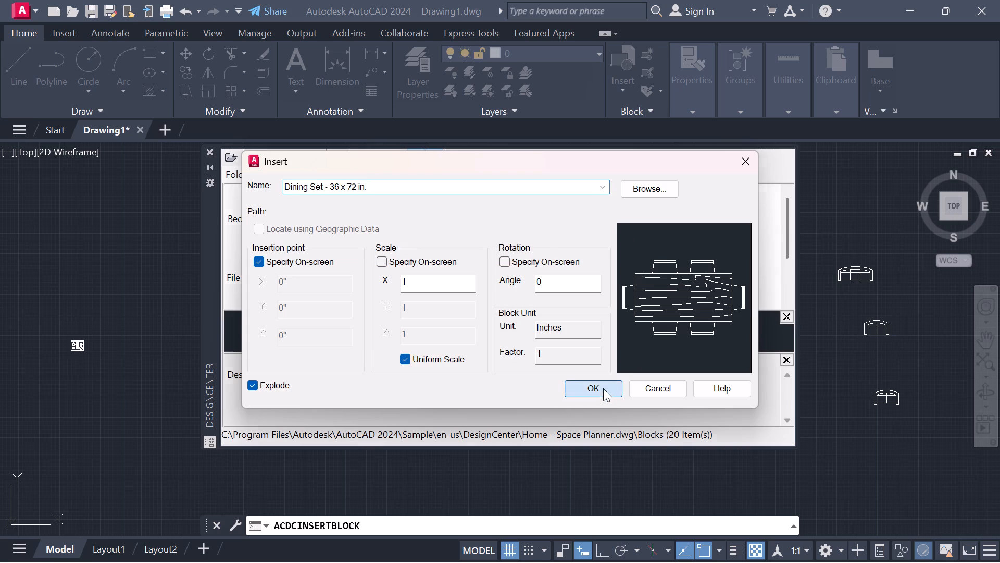
click(860, 465)
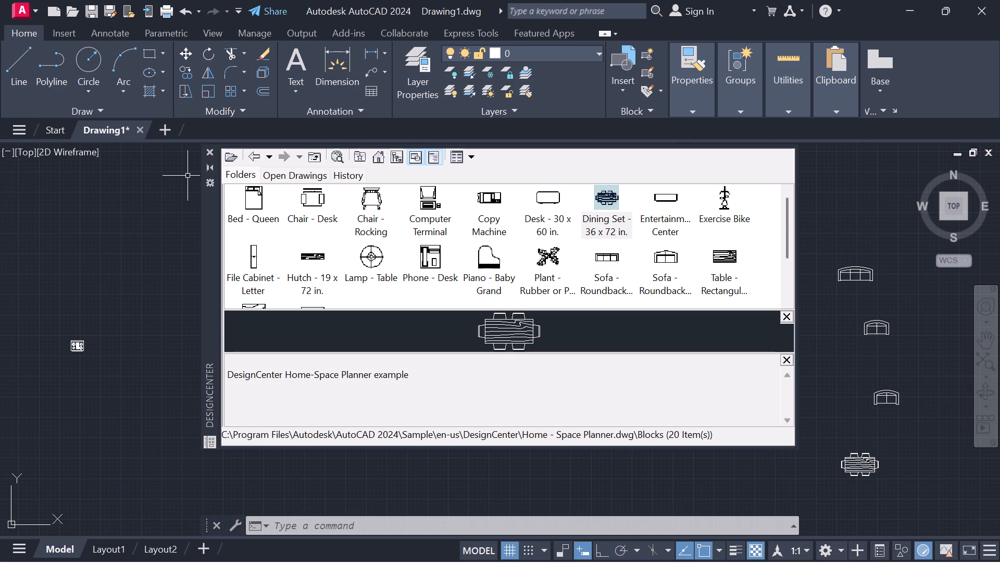
click(207, 149)
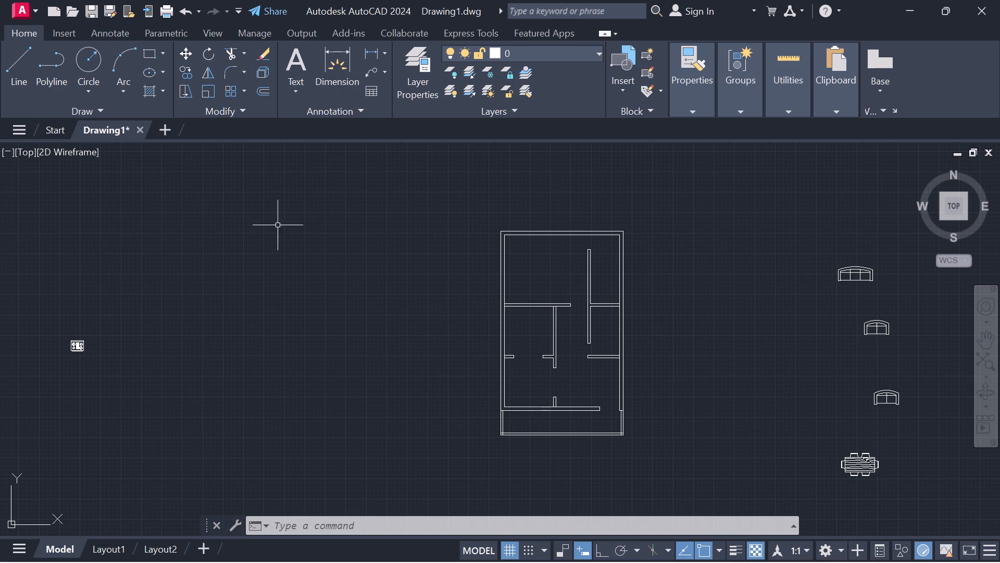
key(Escape)
Erase all the wood-grain curves from the tabletop of the dining set, keeping the table outline and chairs.
middle_drag(734, 434, 648, 387)
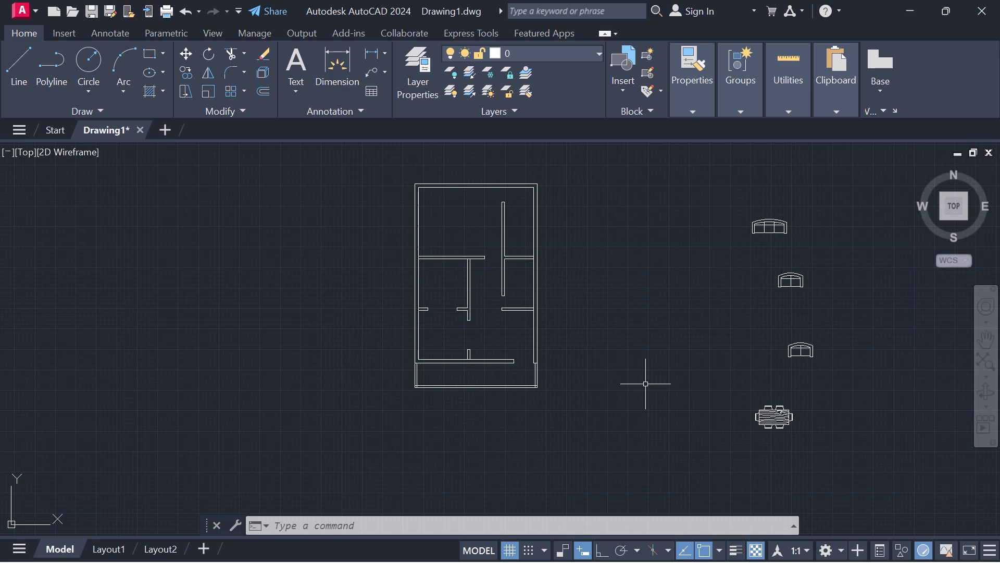
scroll(799, 417, up, 2)
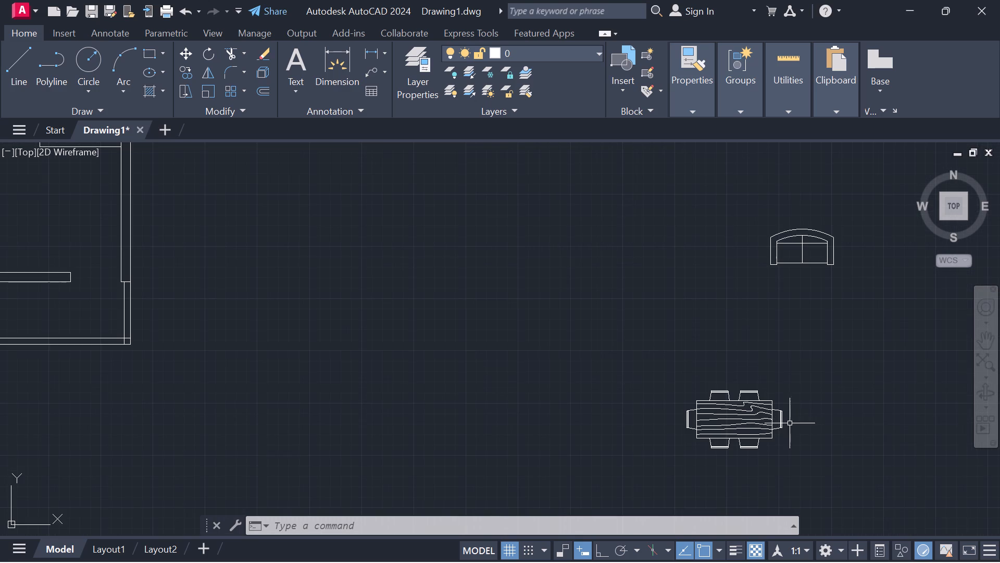
scroll(746, 431, up, 2)
click(732, 415)
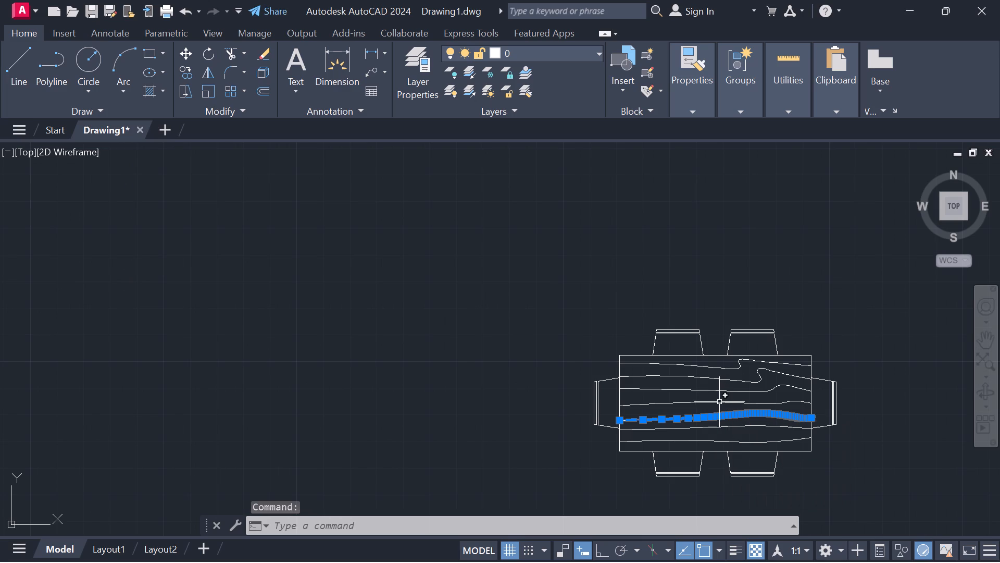
middle_drag(717, 400, 694, 393)
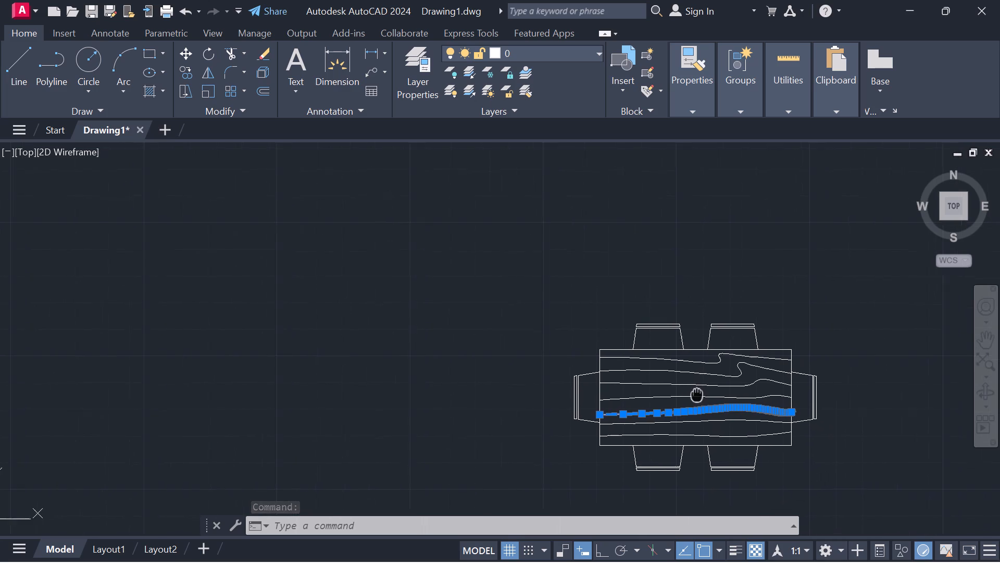
middle_drag(694, 393, 639, 374)
scroll(637, 374, up, 2)
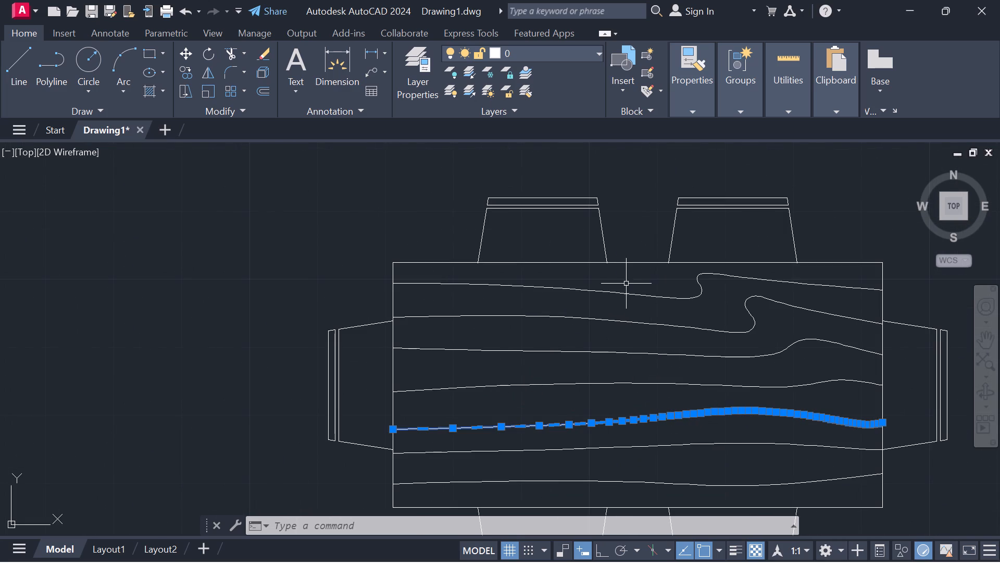
drag(626, 284, 631, 412)
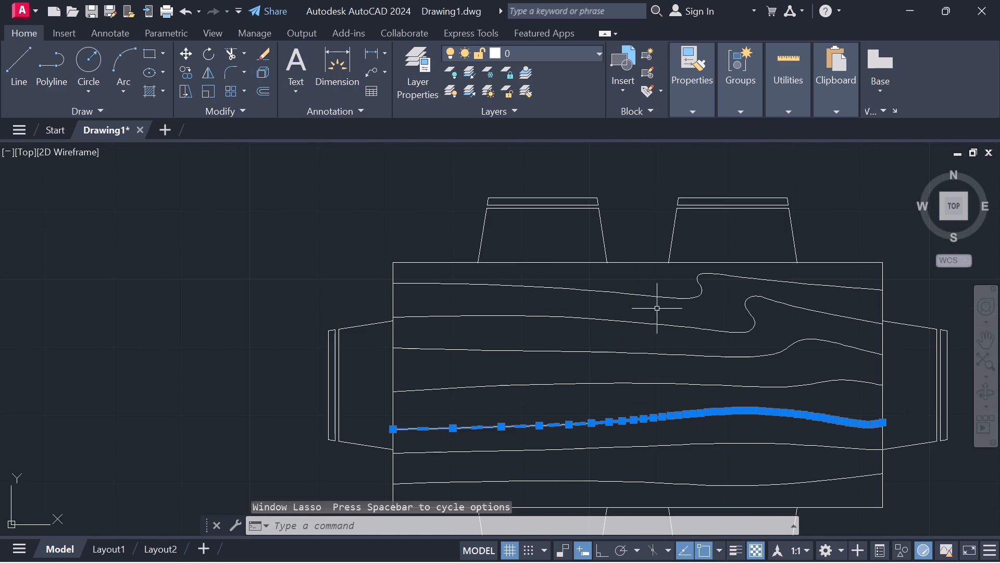
drag(640, 283, 642, 430)
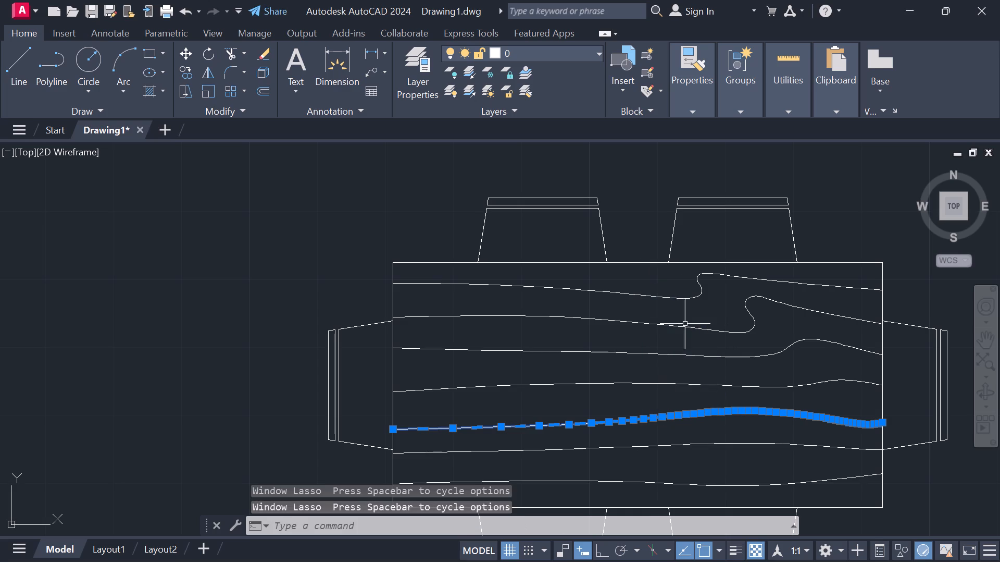
drag(675, 288, 637, 458)
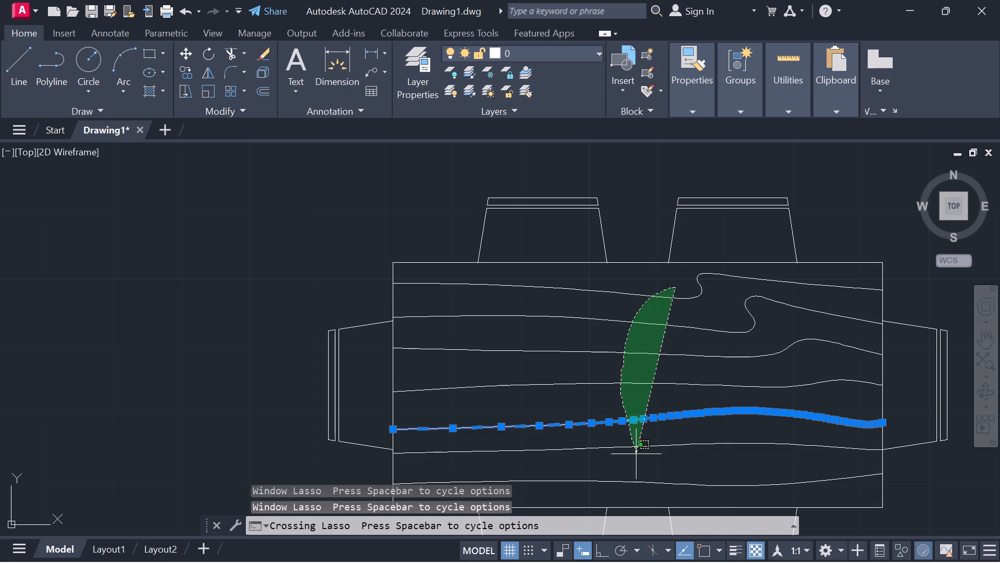
drag(637, 458, 648, 492)
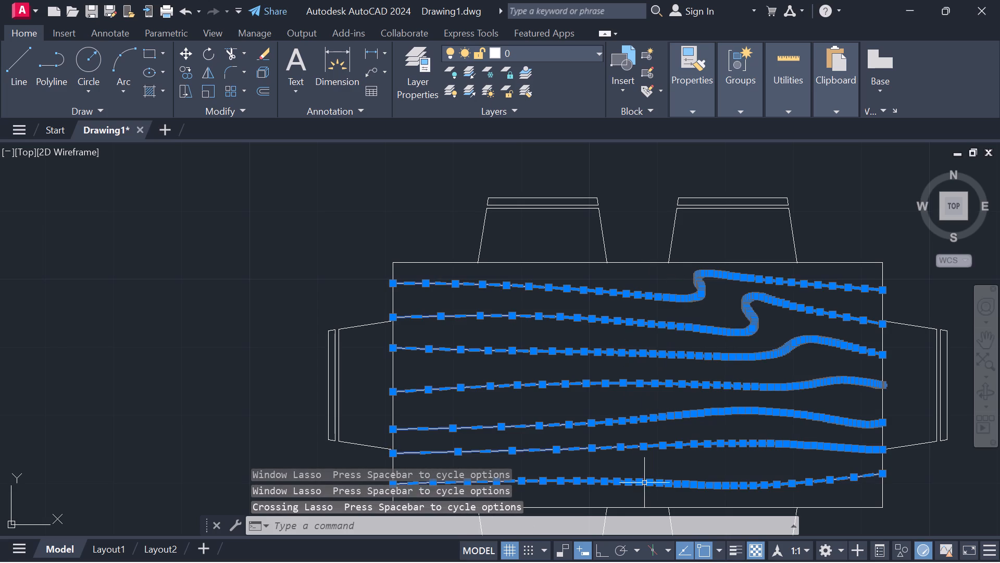
scroll(645, 469, down, 1)
right_click(666, 392)
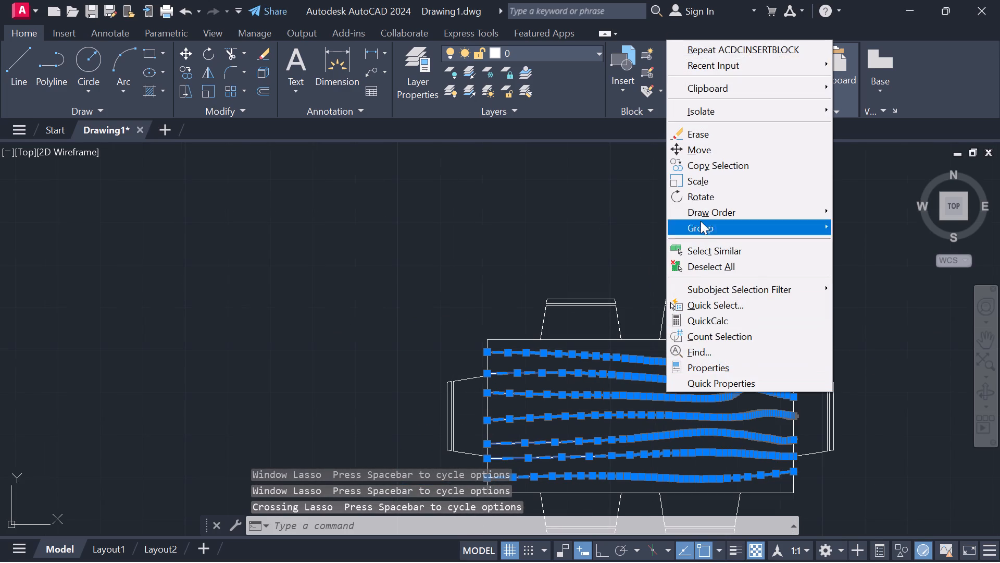
click(697, 139)
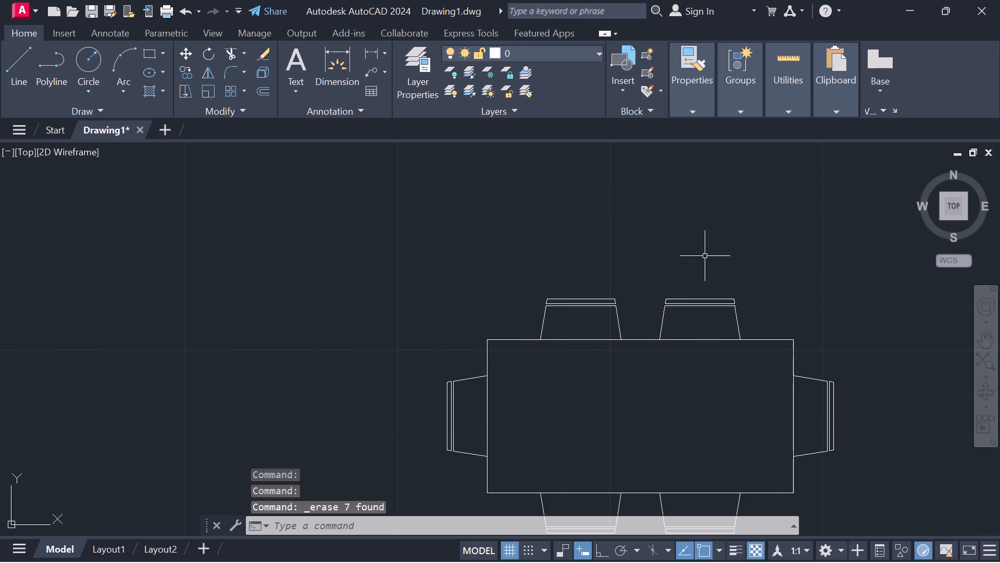
Move the whole dining set, table and six chairs, into the southwest room of the floor plan, north of the front strip.
scroll(702, 288, down, 3)
middle_drag(705, 339, 684, 325)
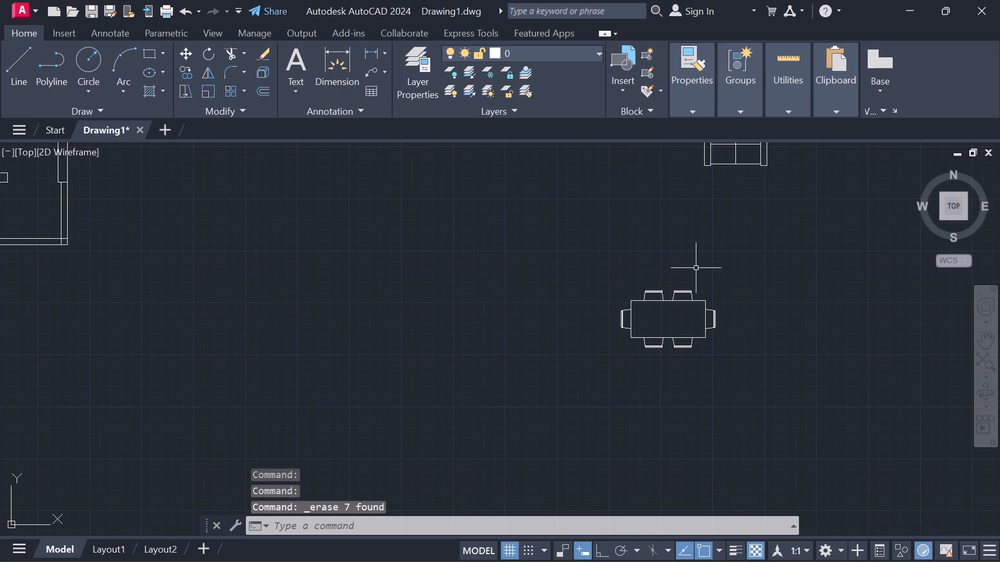
drag(696, 267, 773, 290)
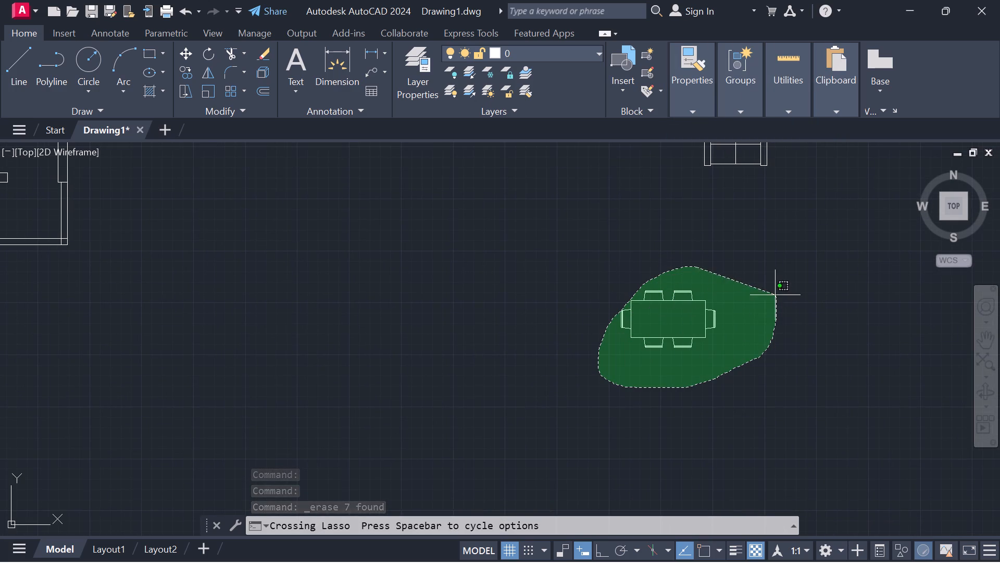
drag(773, 290, 734, 431)
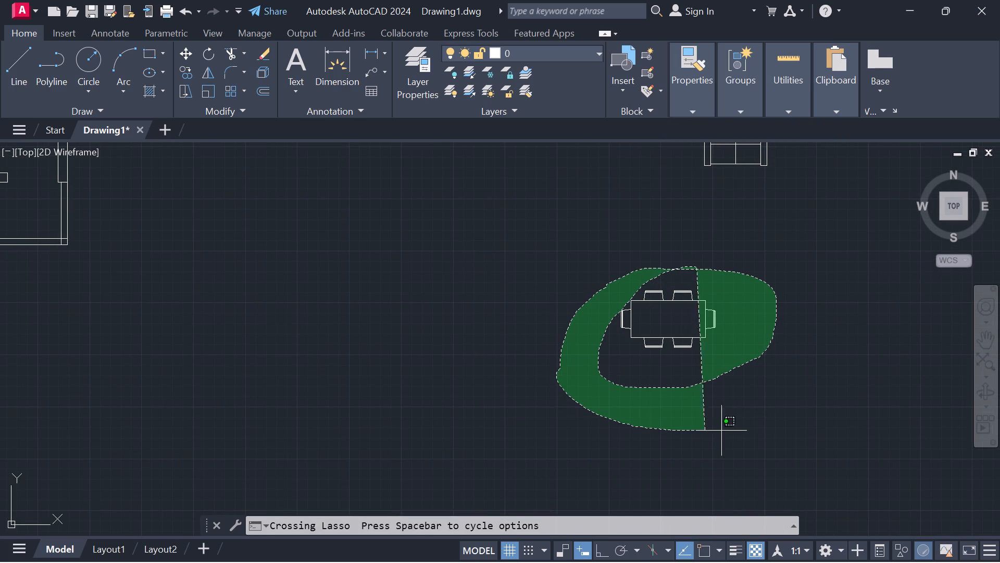
drag(734, 431, 565, 345)
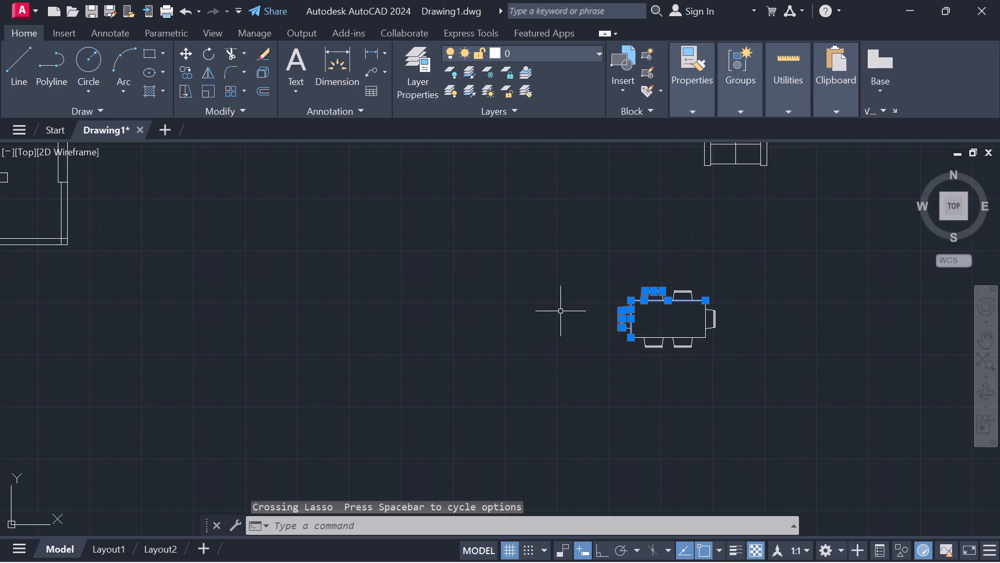
drag(561, 308, 606, 429)
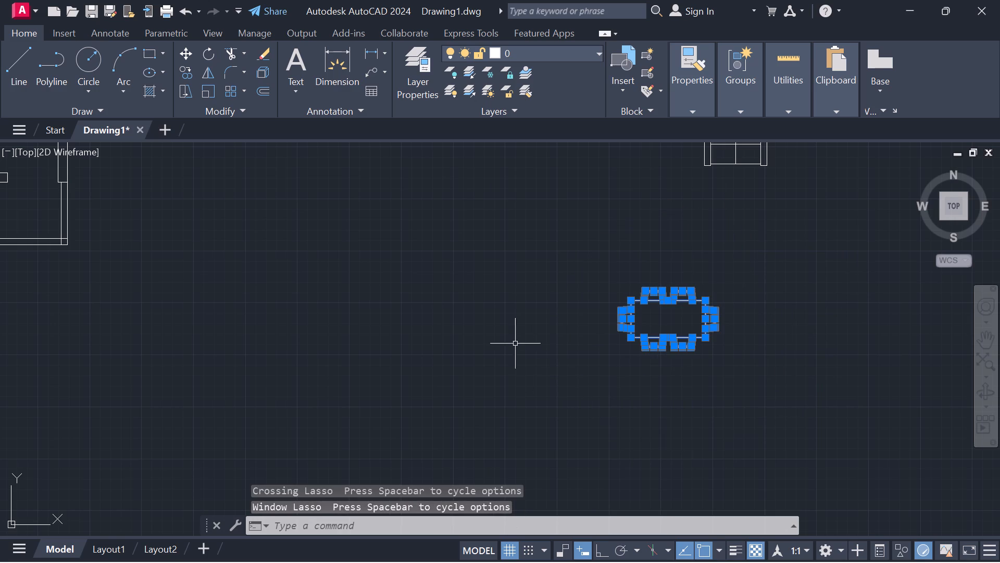
drag(741, 264, 508, 360)
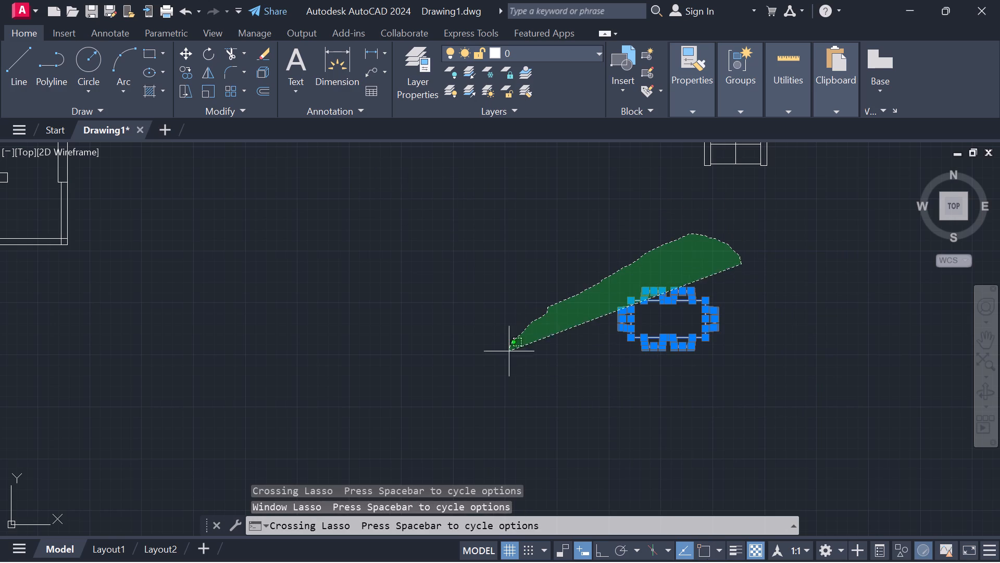
drag(508, 360, 814, 422)
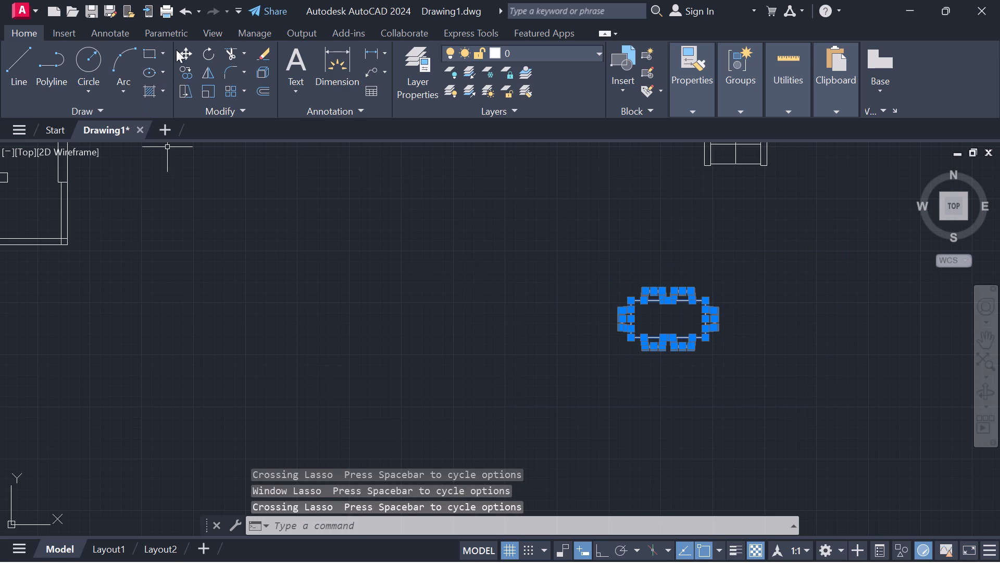
click(180, 50)
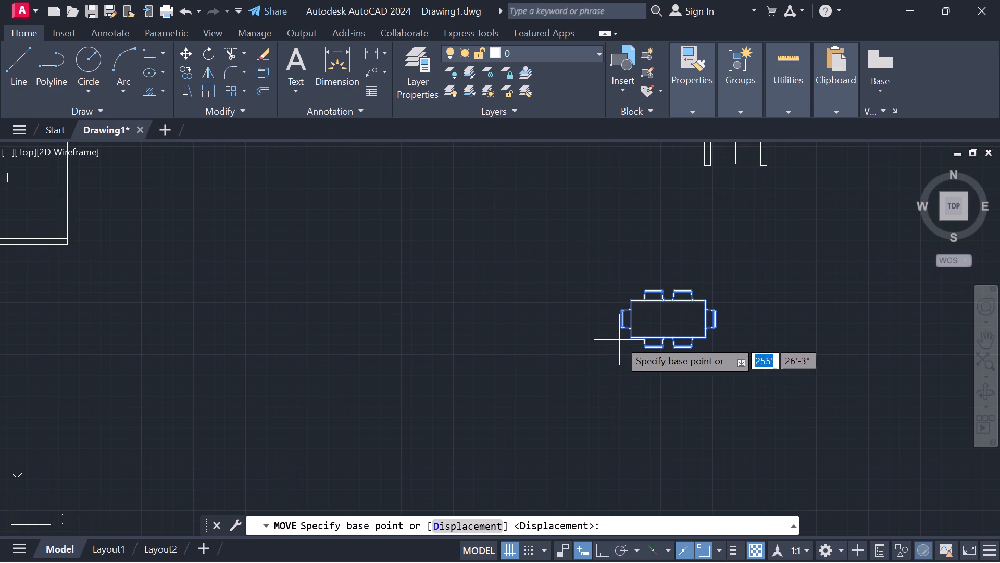
click(628, 341)
scroll(424, 321, down, 1)
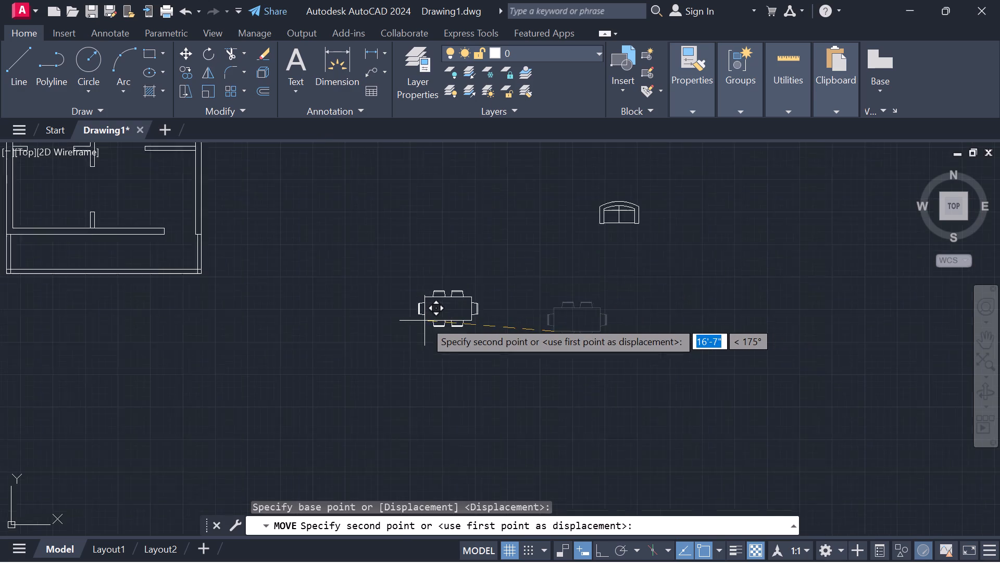
scroll(424, 321, down, 1)
middle_drag(419, 322, 598, 322)
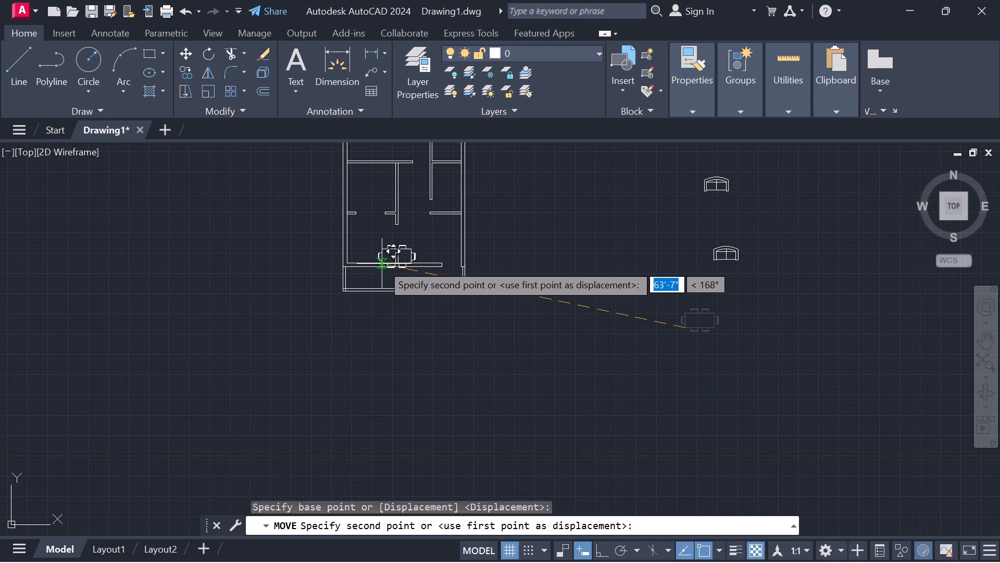
scroll(371, 254, up, 2)
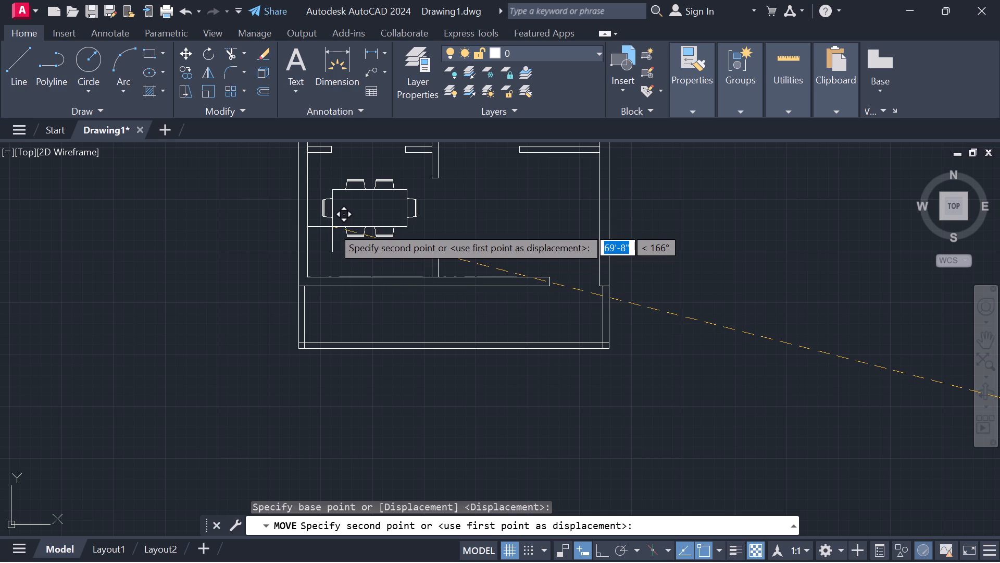
click(331, 227)
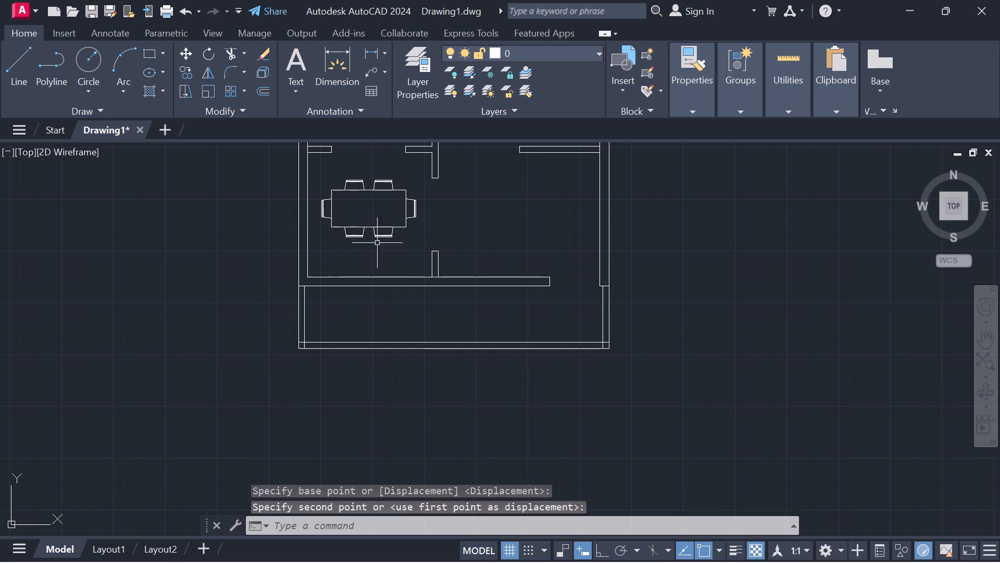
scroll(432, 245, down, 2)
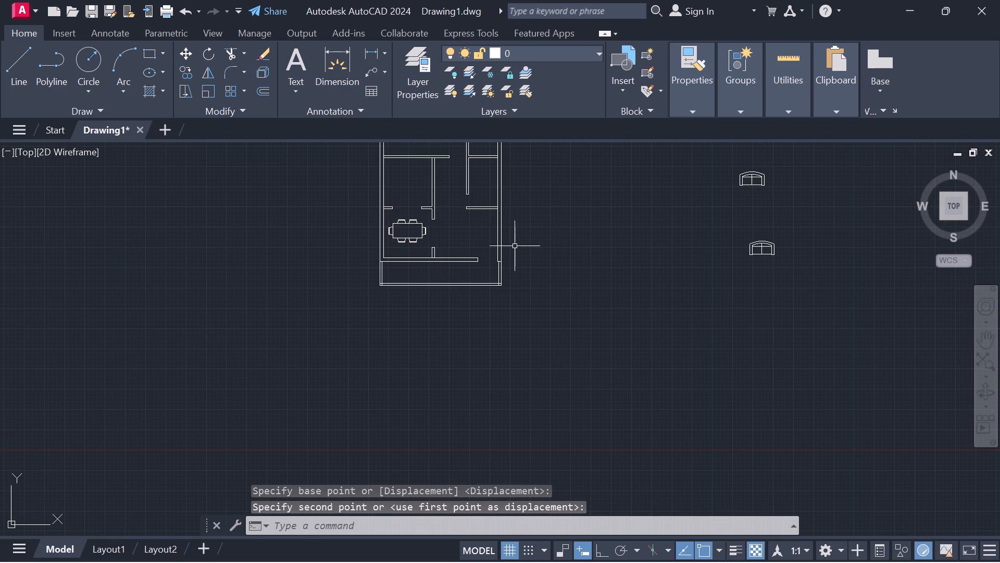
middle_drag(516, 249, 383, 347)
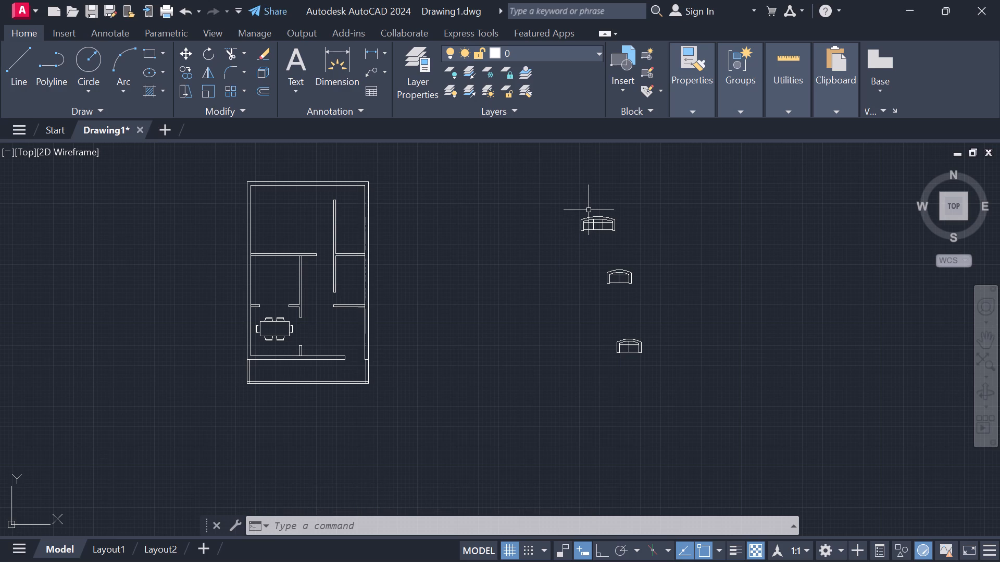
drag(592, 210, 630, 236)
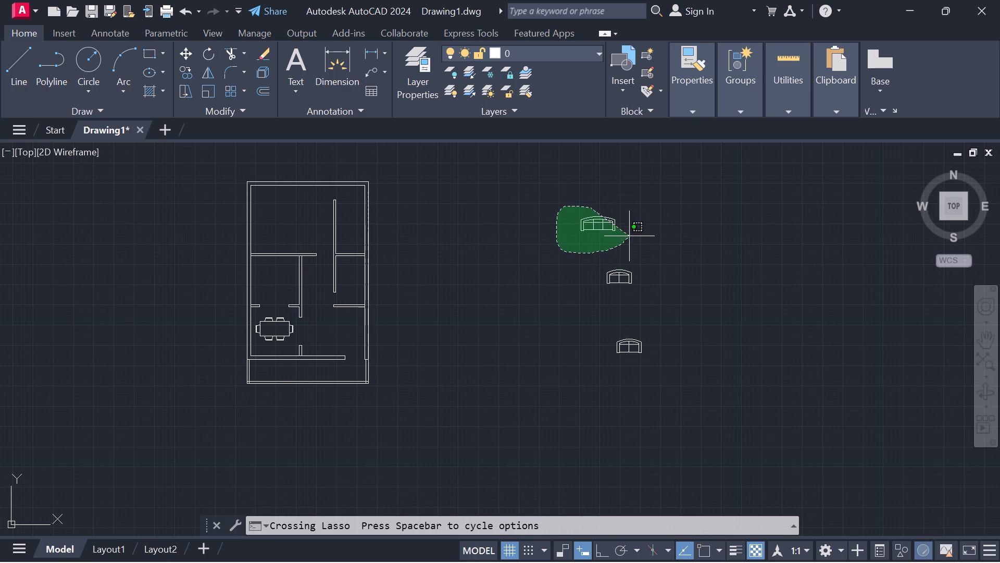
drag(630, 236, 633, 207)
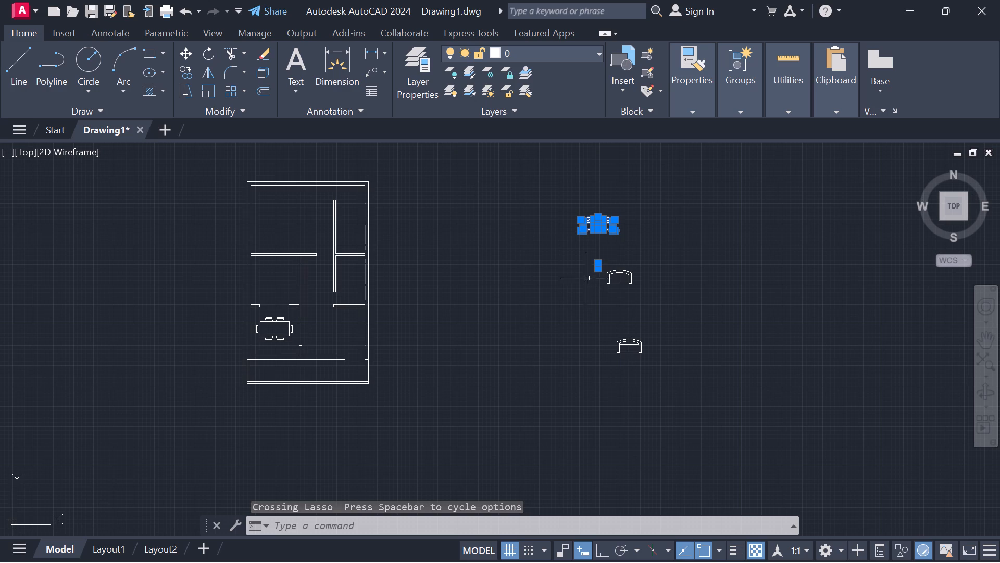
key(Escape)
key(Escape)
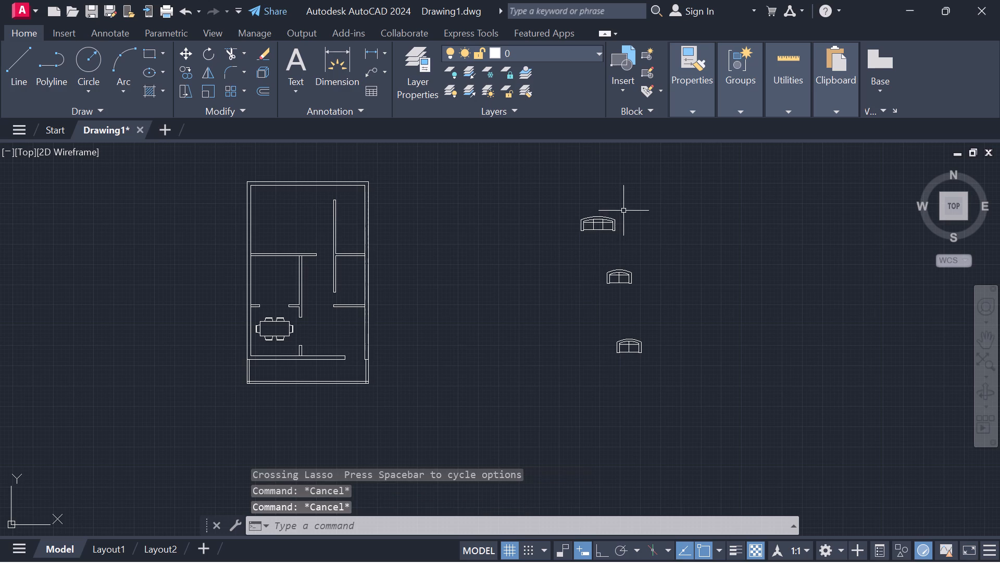
Mirror the 7 ft roundback sofa across a horizontal line at its open front edge, erasing the source objects.
drag(583, 188, 639, 213)
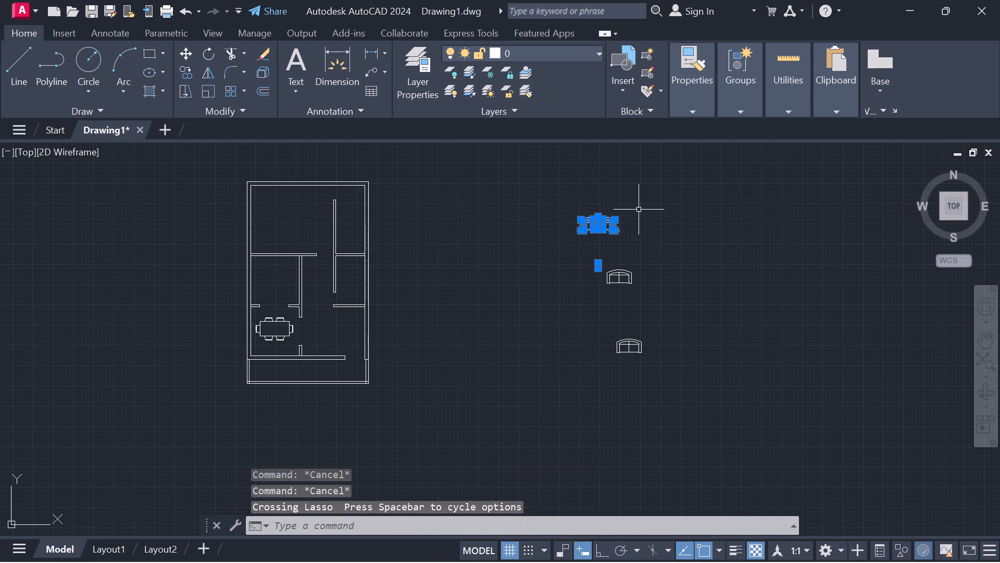
click(210, 76)
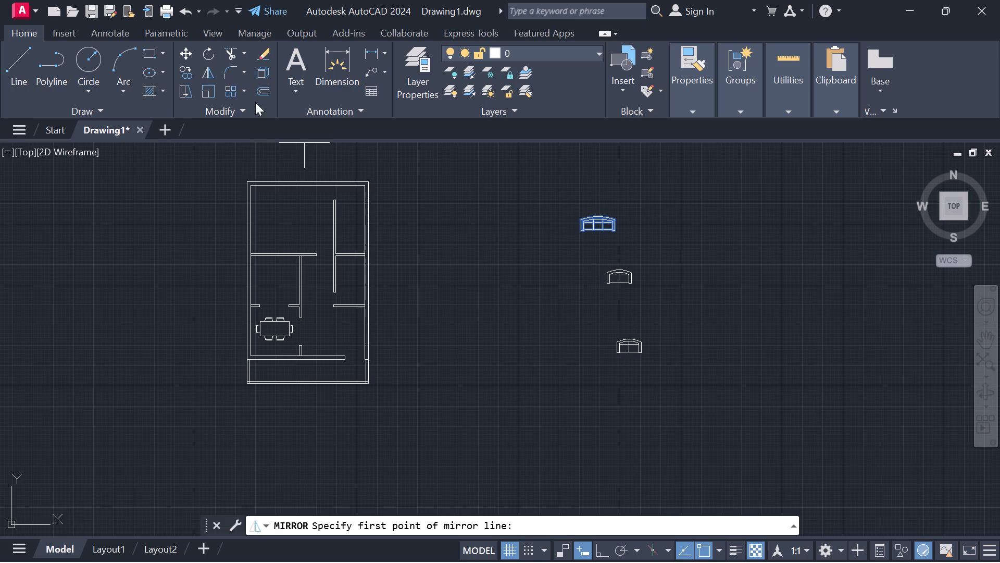
scroll(585, 240, up, 2)
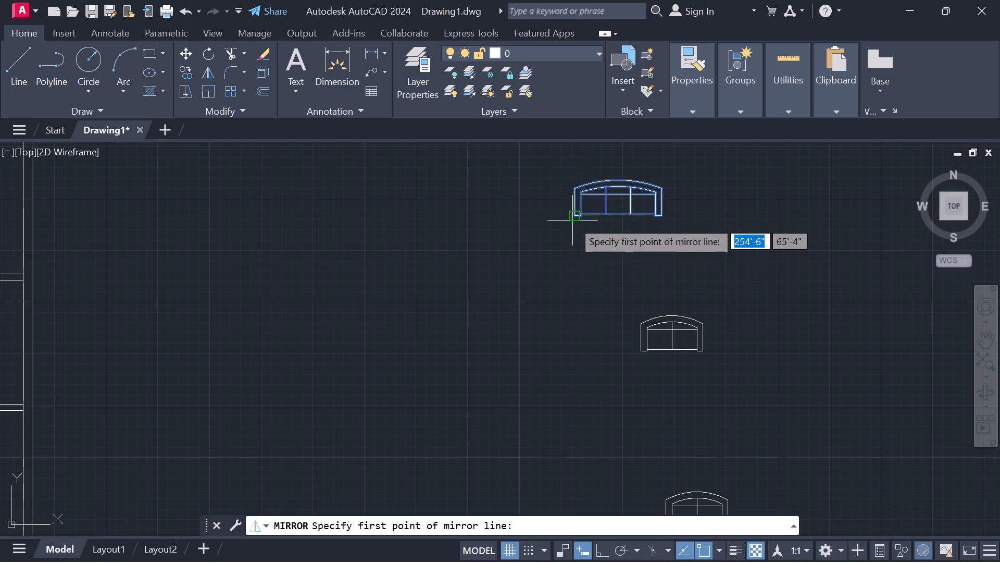
click(572, 221)
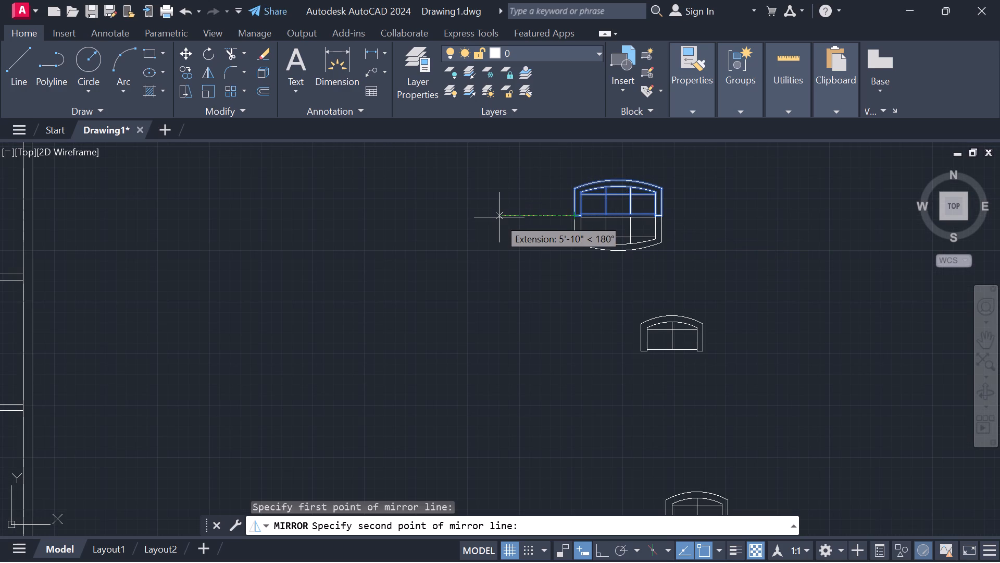
click(493, 219)
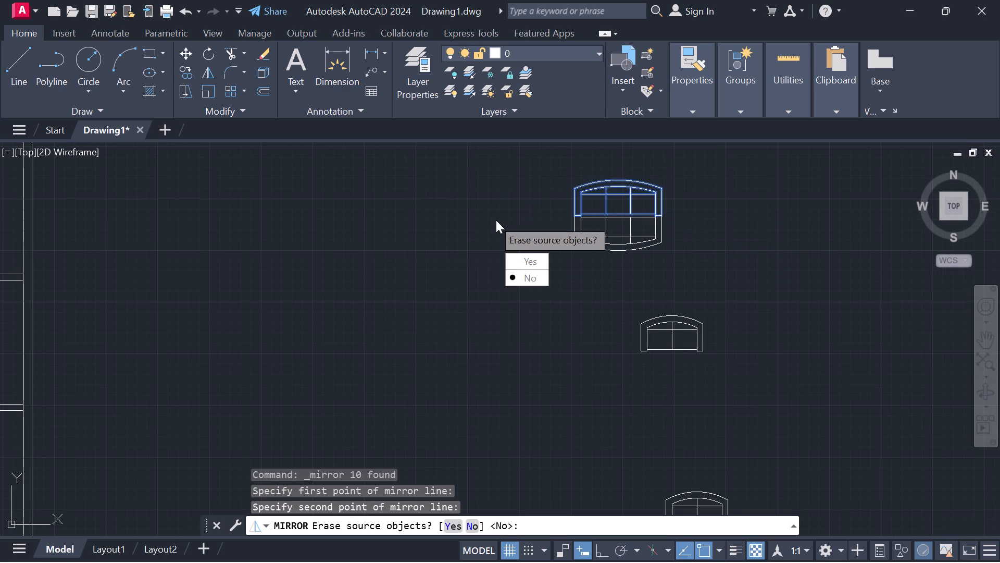
drag(519, 262, 493, 219)
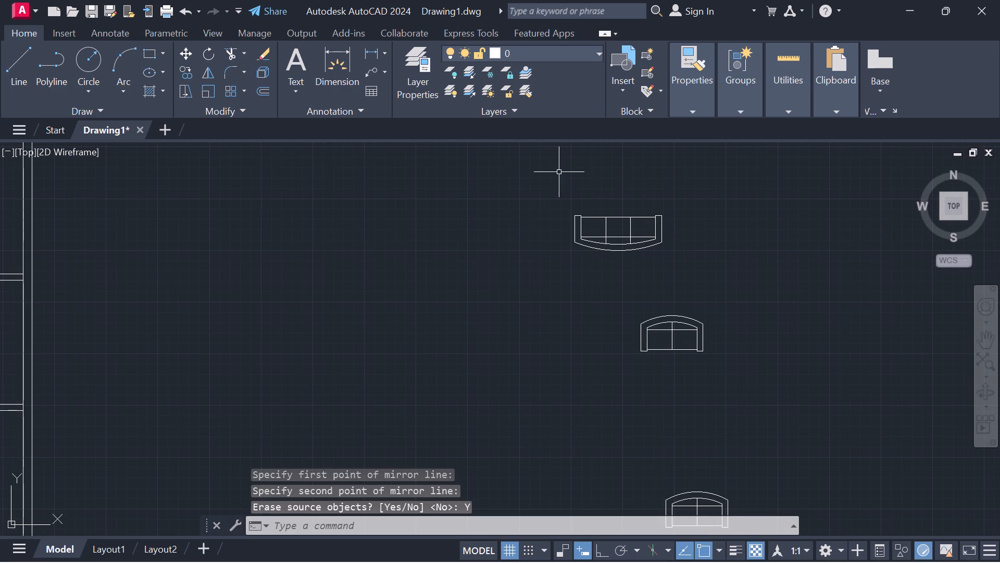
Move the roundback sofa by its curved back's midpoint onto the inner face of the front wall, just east of the short partition stub.
drag(584, 183, 579, 266)
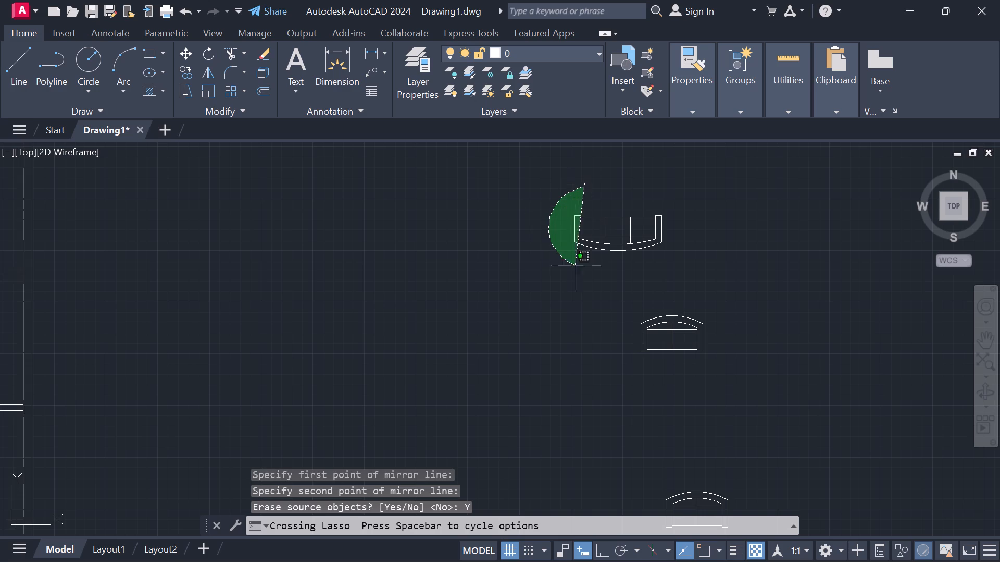
drag(579, 266, 699, 219)
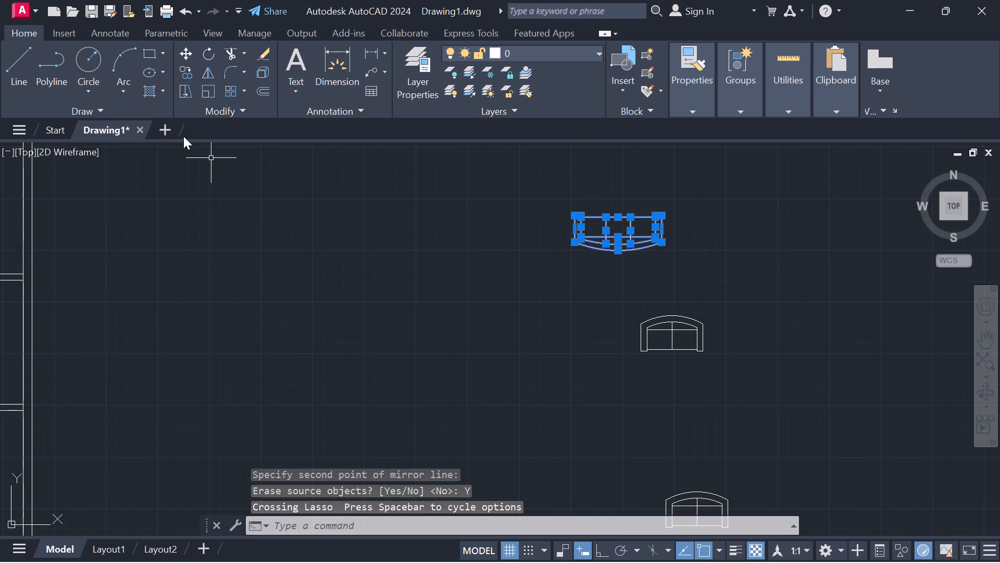
click(189, 53)
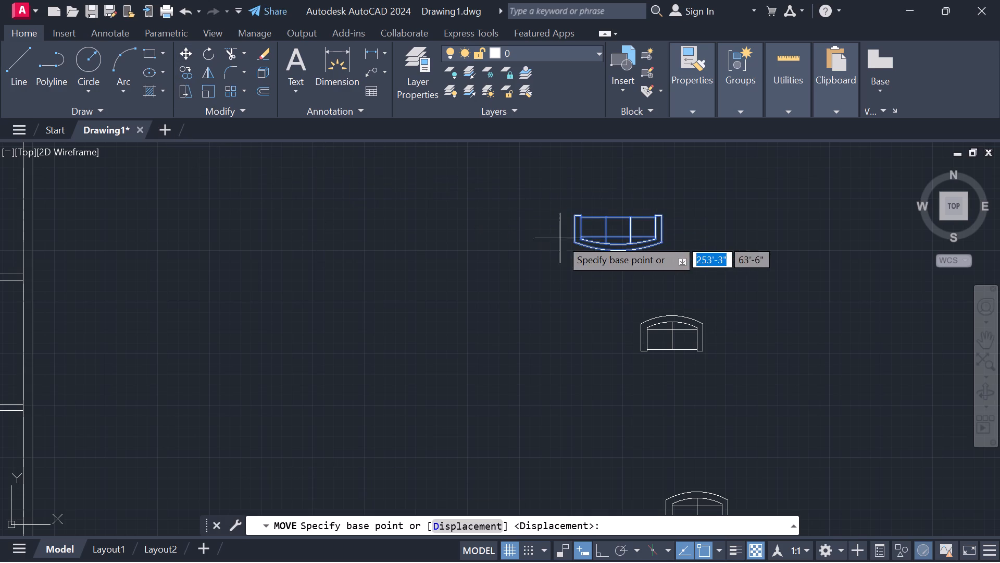
click(618, 254)
scroll(432, 382, down, 2)
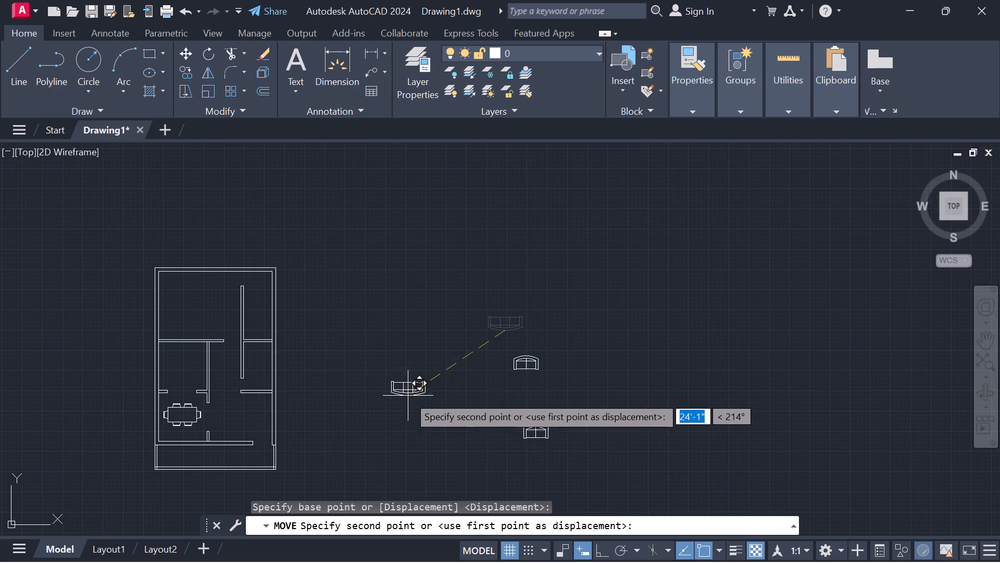
middle_drag(402, 398, 606, 303)
scroll(431, 351, up, 3)
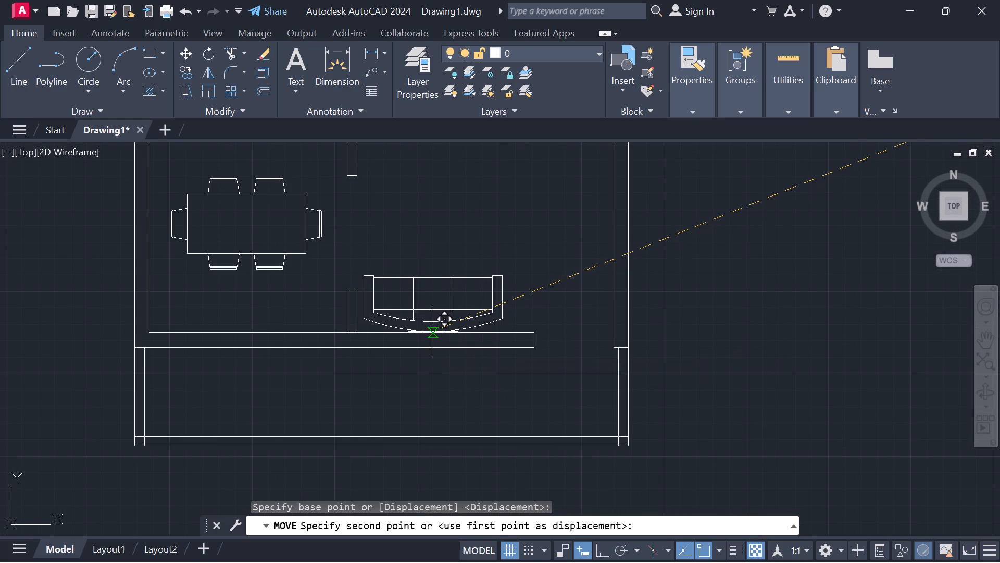
scroll(433, 332, up, 1)
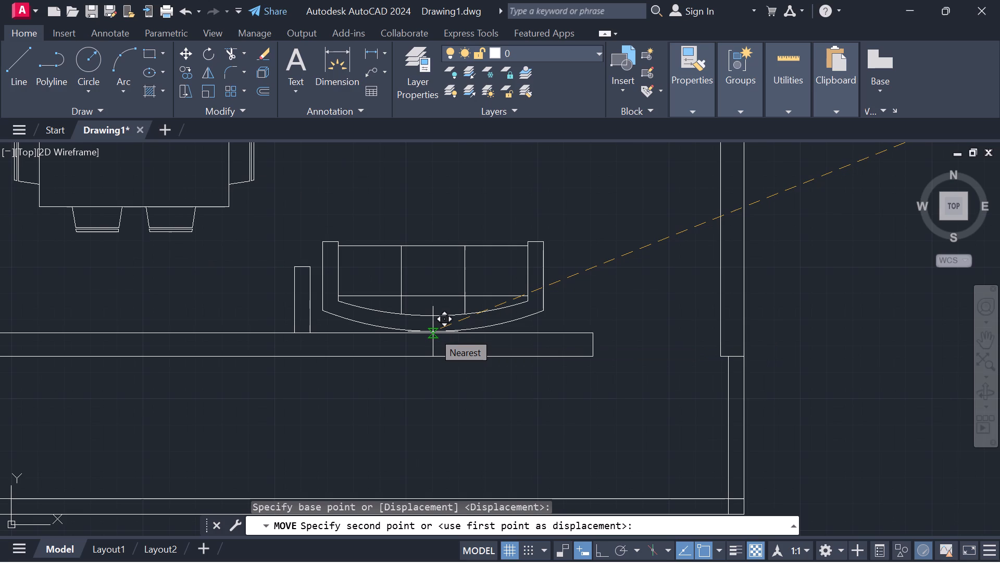
scroll(433, 332, up, 1)
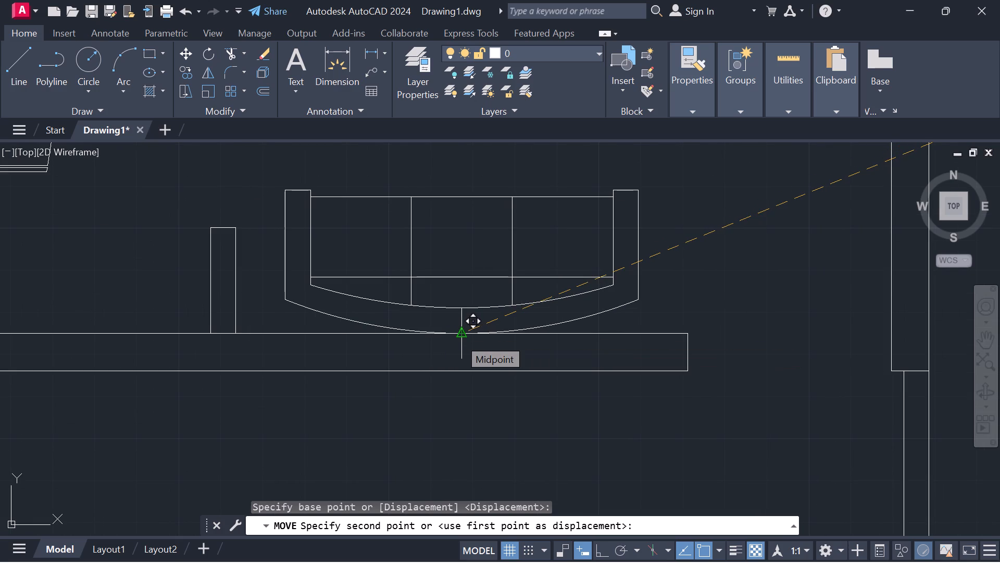
click(459, 338)
Erase the entire four-burner range block lying well west of the floor plan.
scroll(781, 320, down, 3)
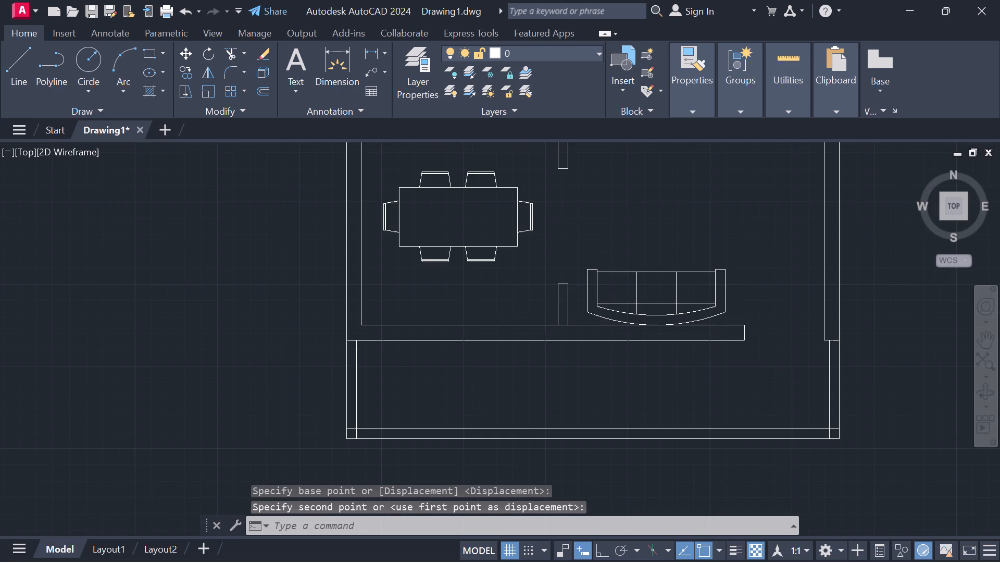
middle_drag(781, 320, 607, 328)
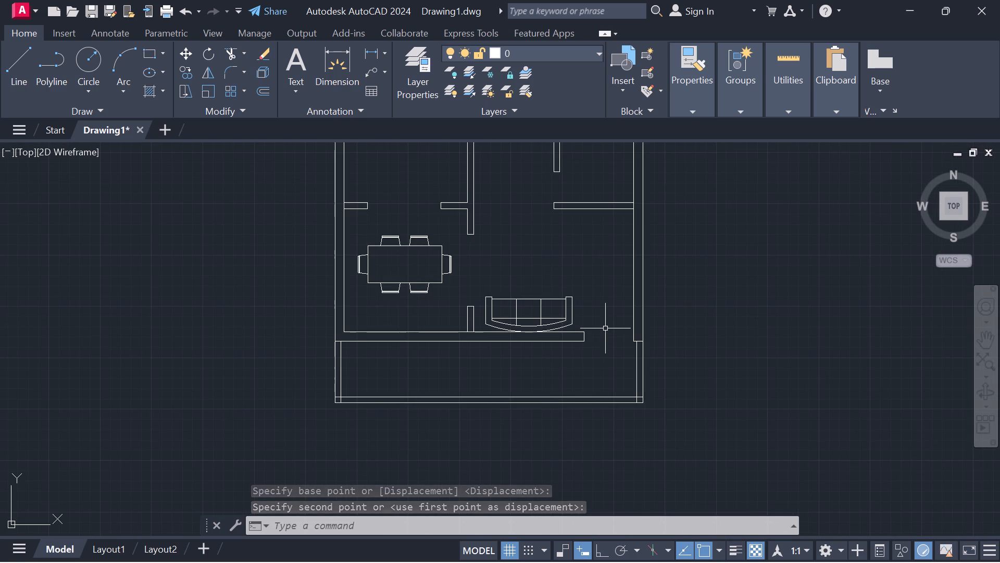
scroll(605, 328, down, 1)
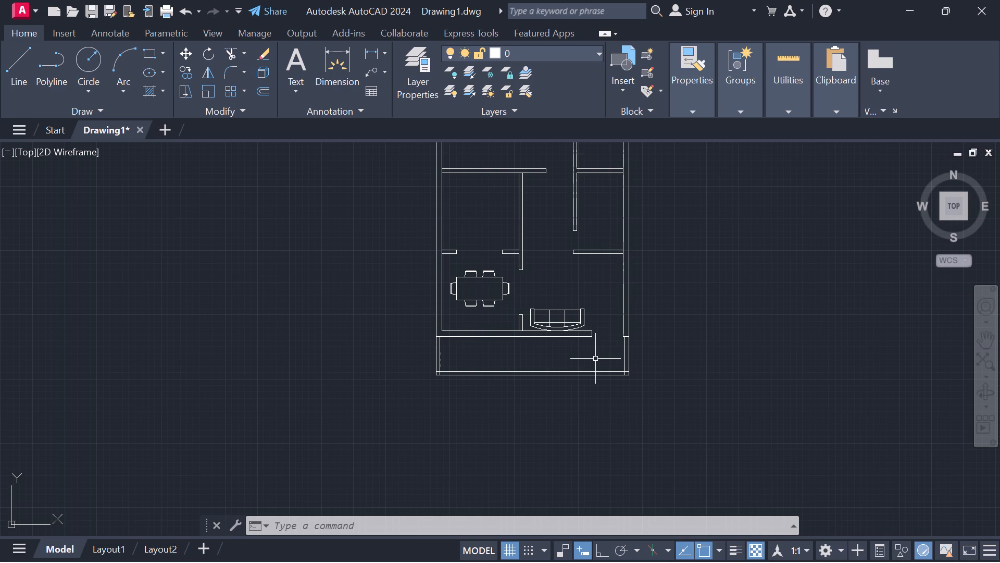
scroll(596, 359, down, 1)
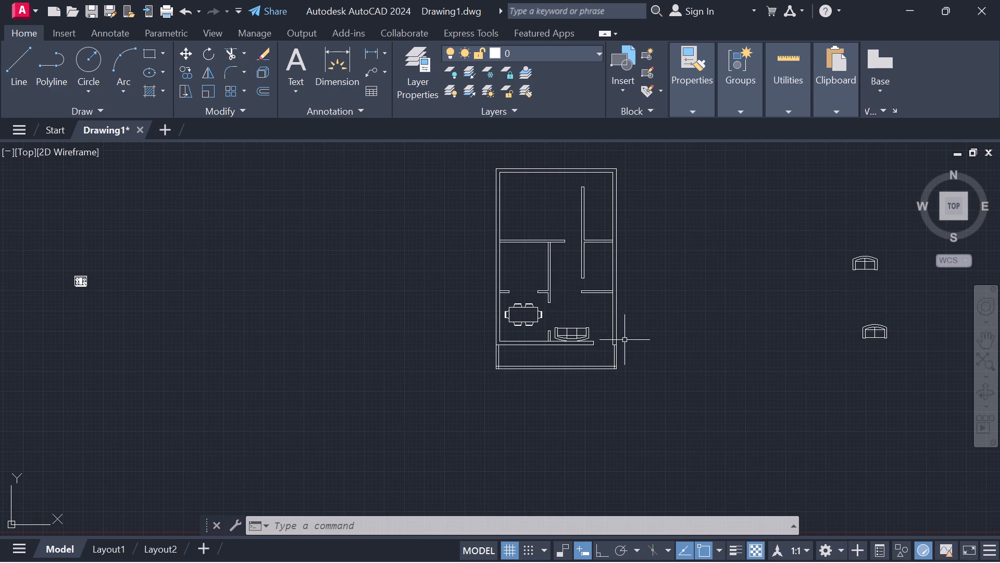
scroll(78, 318, up, 1)
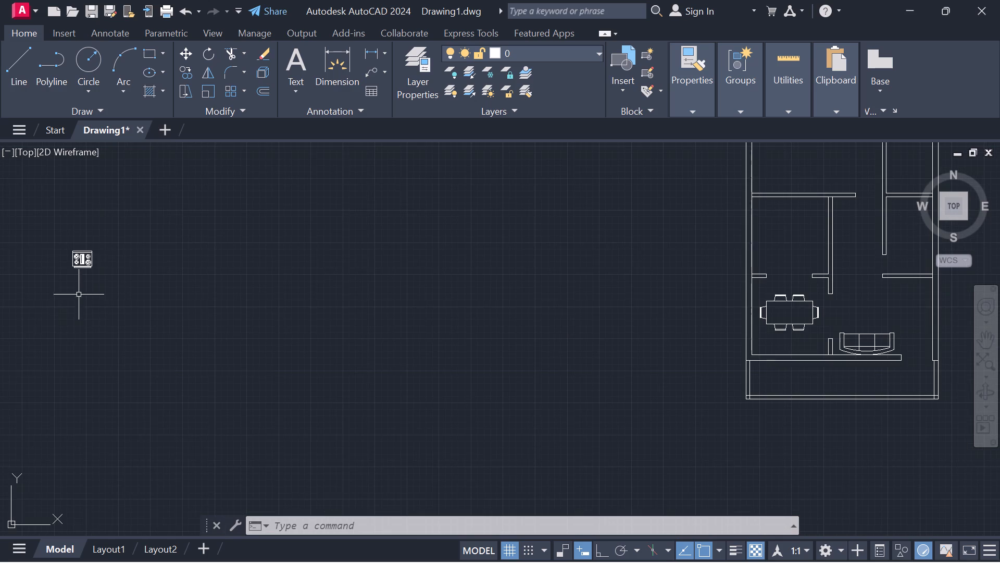
middle_drag(80, 291, 318, 347)
scroll(311, 339, up, 3)
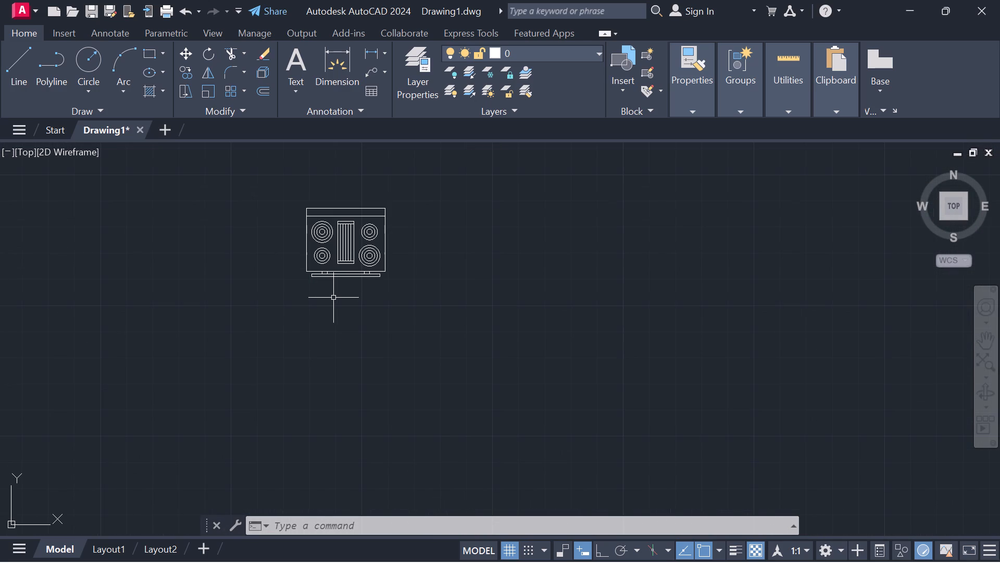
middle_drag(334, 297, 329, 326)
scroll(328, 321, up, 3)
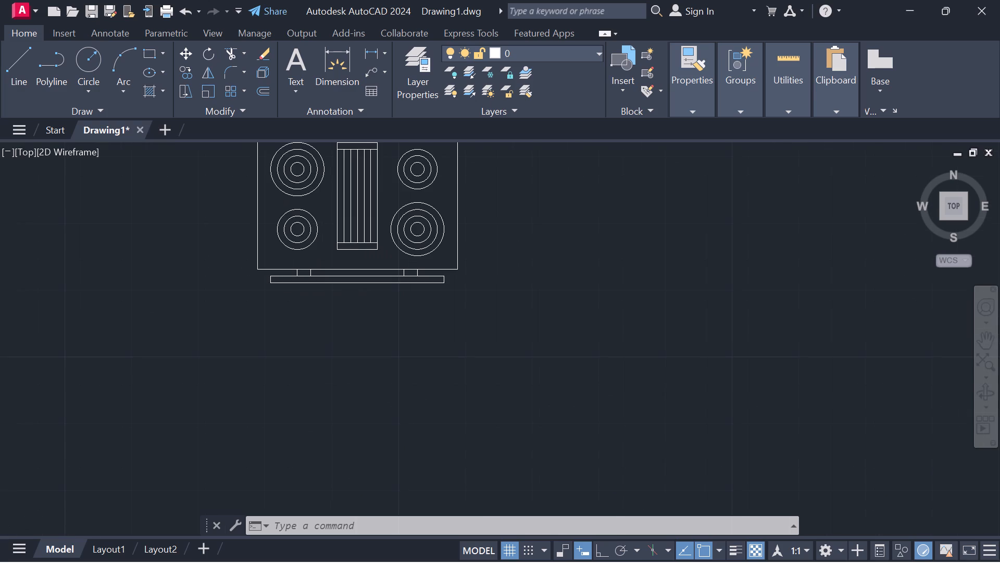
middle_drag(329, 310, 288, 419)
scroll(288, 419, down, 1)
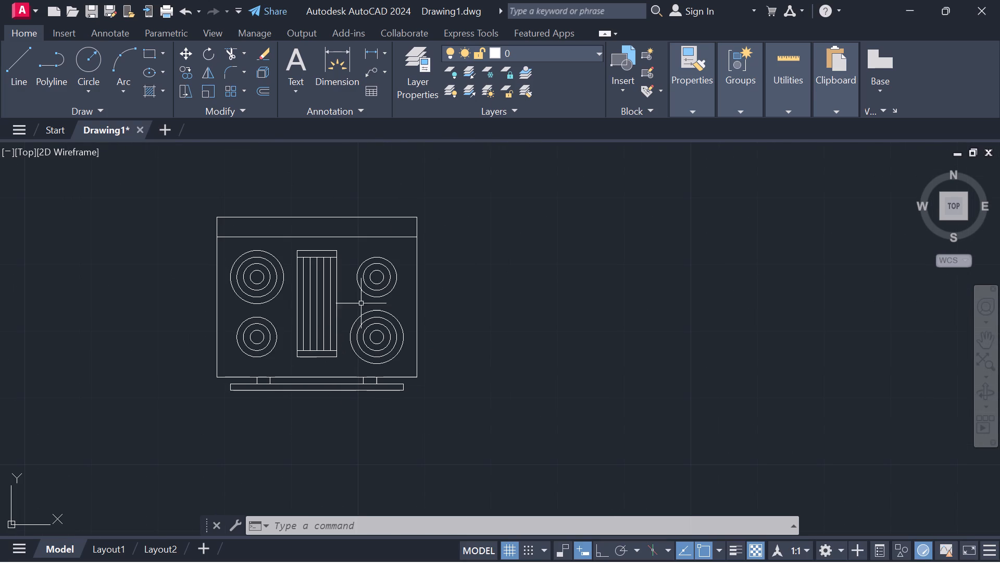
click(387, 208)
click(387, 208)
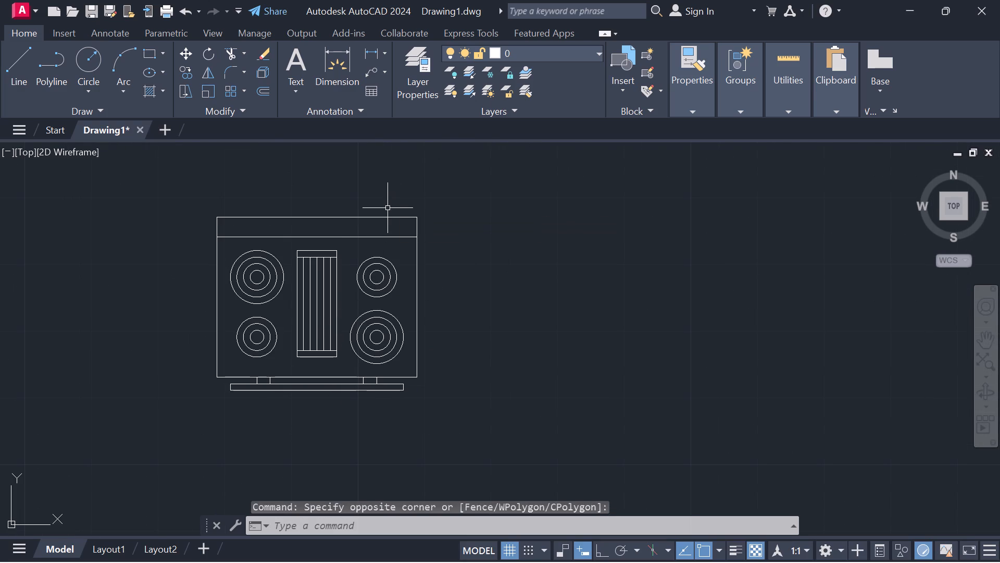
key(Escape)
drag(378, 193, 220, 224)
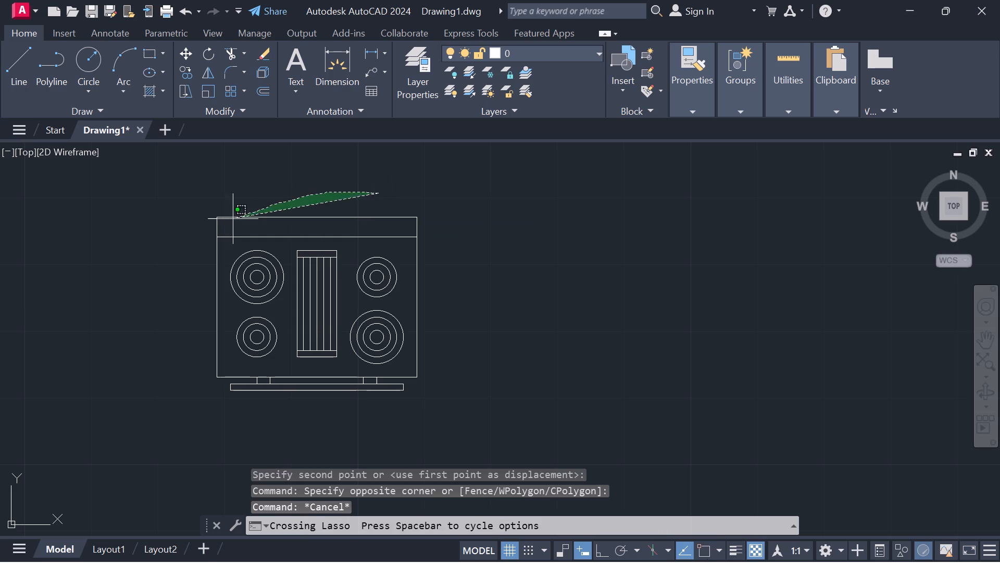
drag(220, 224, 384, 297)
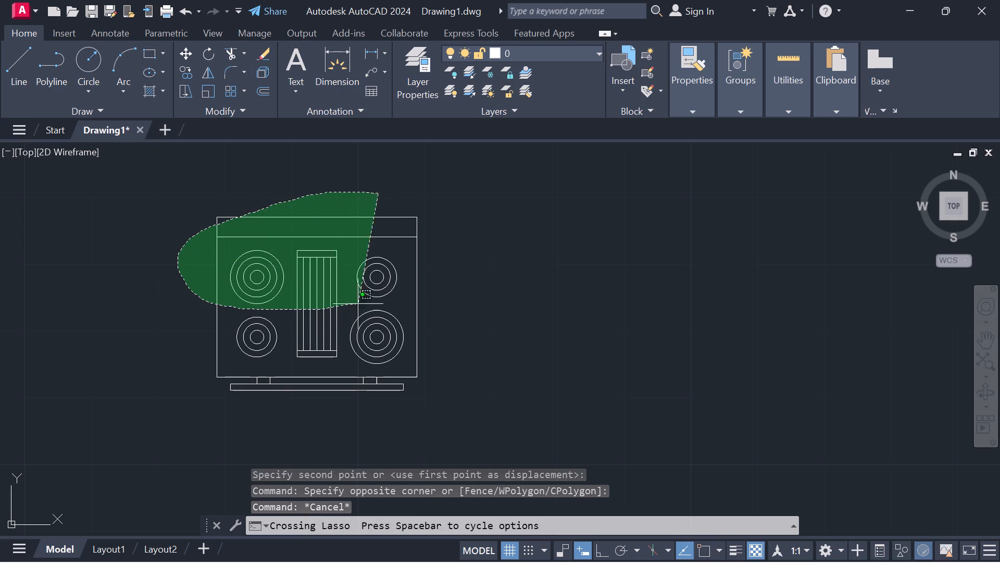
drag(384, 297, 478, 324)
drag(498, 201, 497, 200)
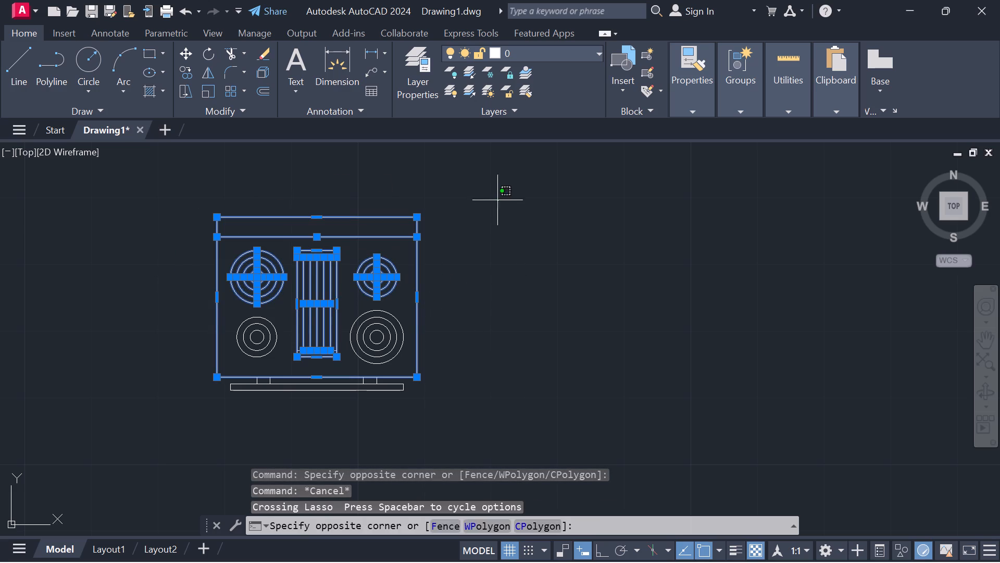
drag(497, 200, 441, 442)
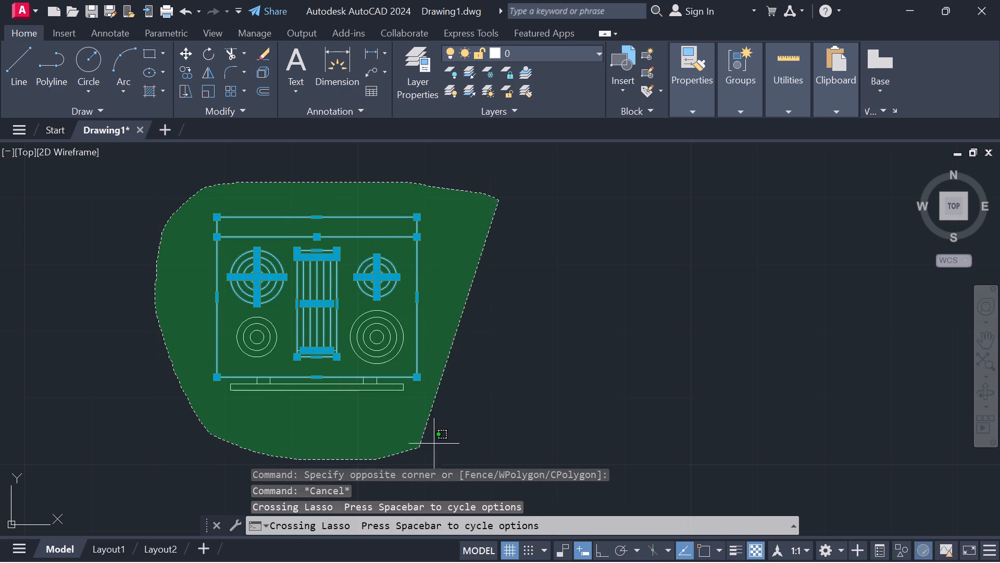
drag(441, 442, 514, 400)
right_click(515, 376)
click(561, 119)
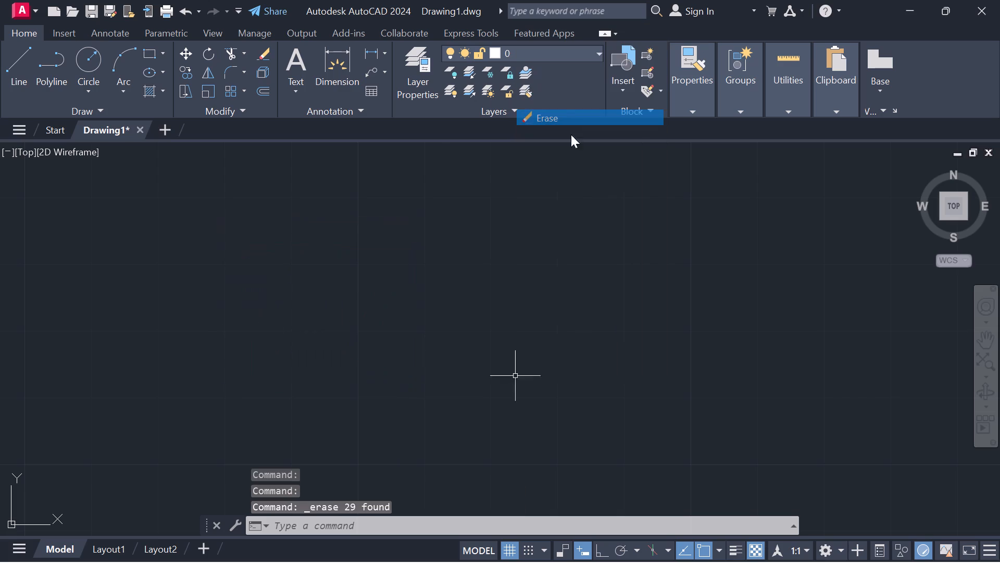
Erase the two spare loveseats lying east of the floor plan.
scroll(633, 259, down, 4)
scroll(674, 287, down, 3)
middle_drag(691, 282, 319, 324)
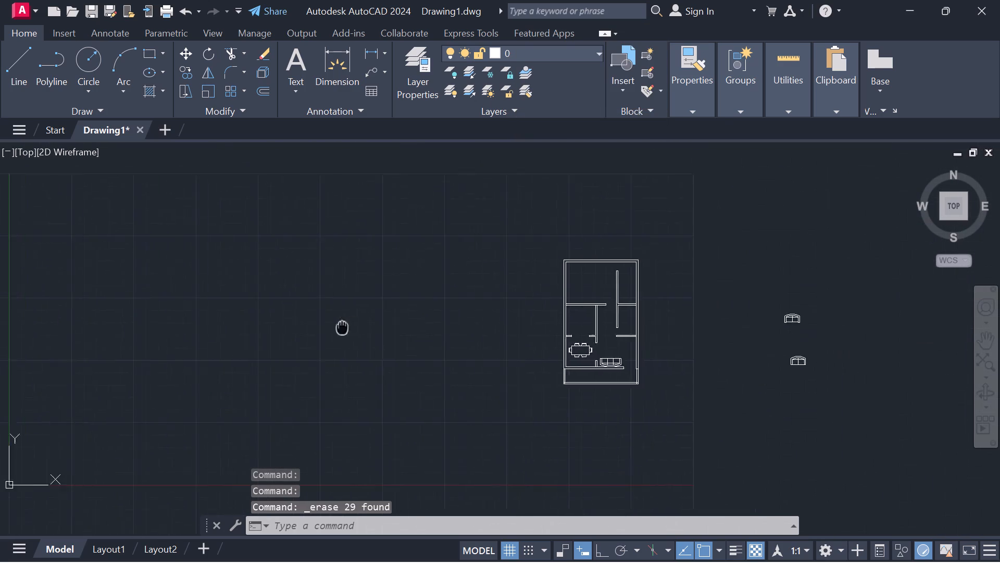
middle_drag(319, 324, 226, 302)
drag(735, 224, 764, 372)
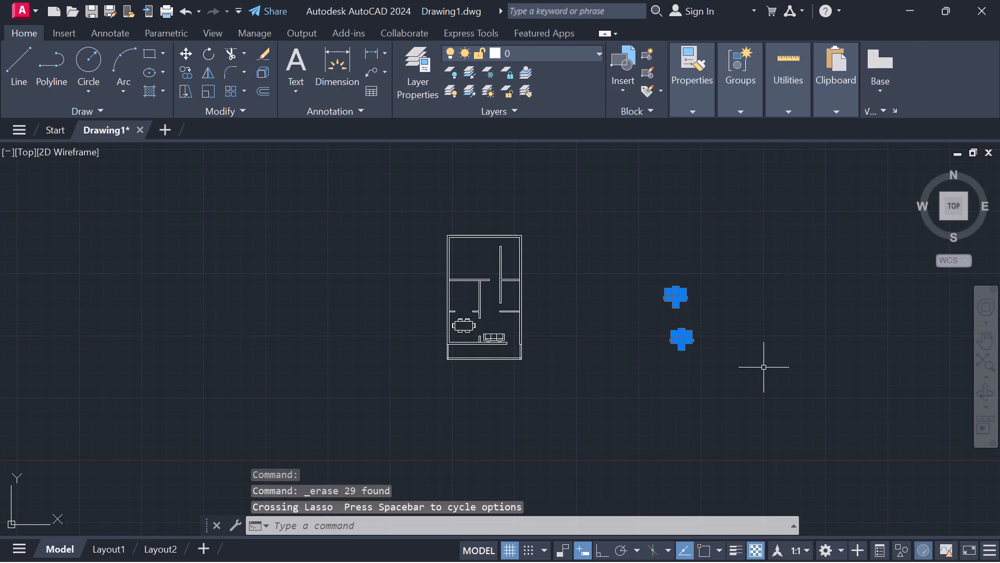
right_click(766, 363)
click(786, 104)
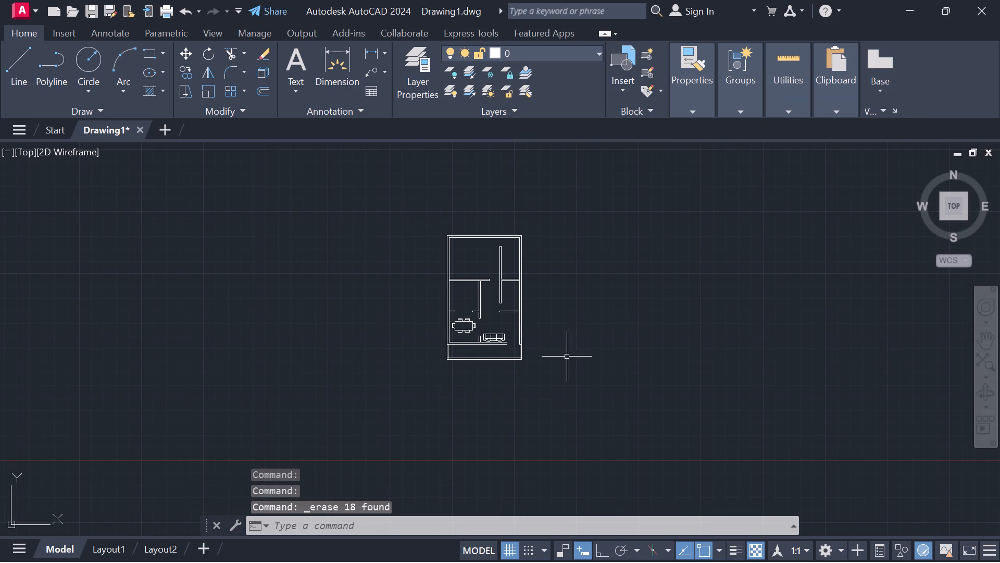
Look through the blocks of Home - Space Planner.dwg in DesignCenter for further furnishings.
scroll(483, 325, up, 3)
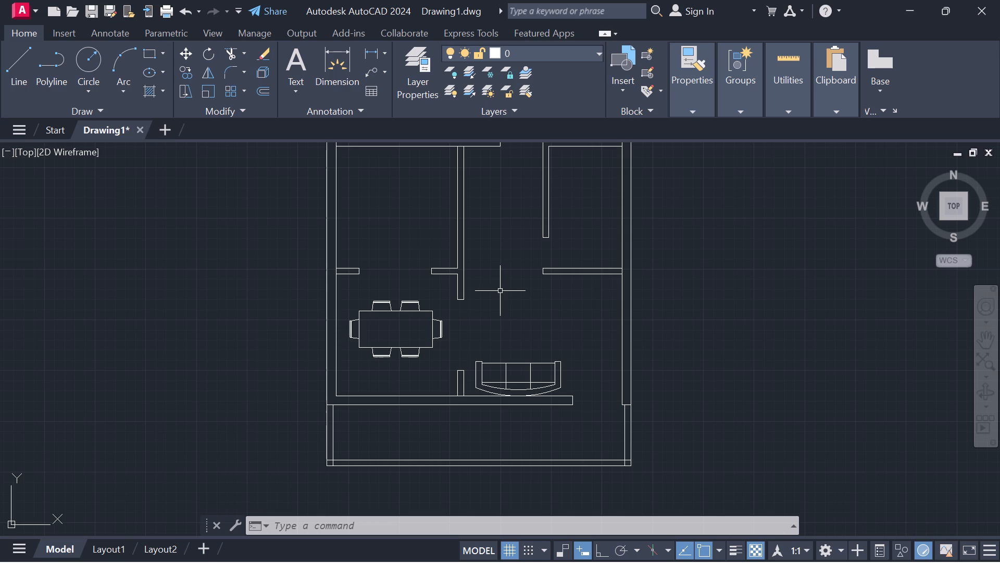
middle_drag(500, 291, 486, 321)
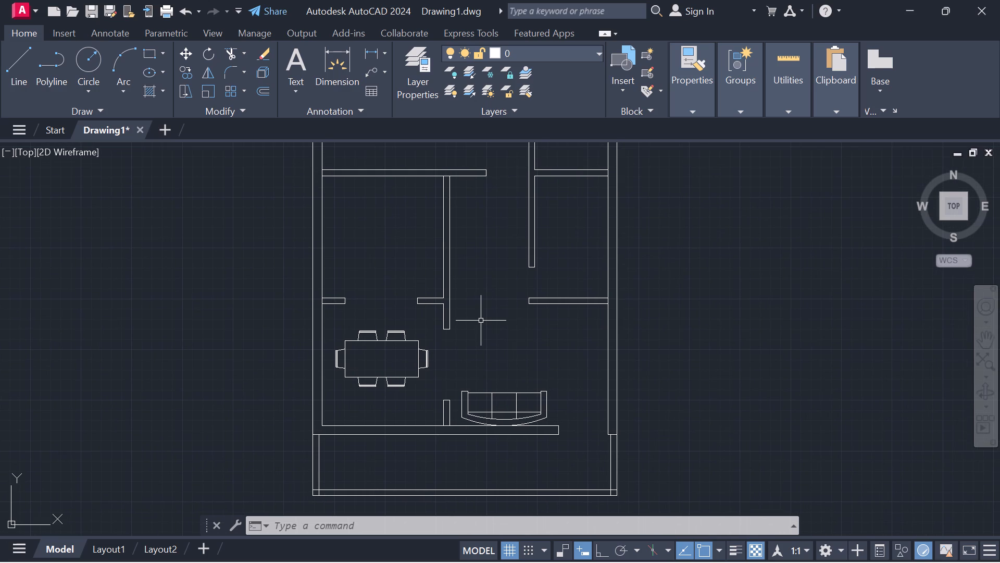
key(ctrl+2)
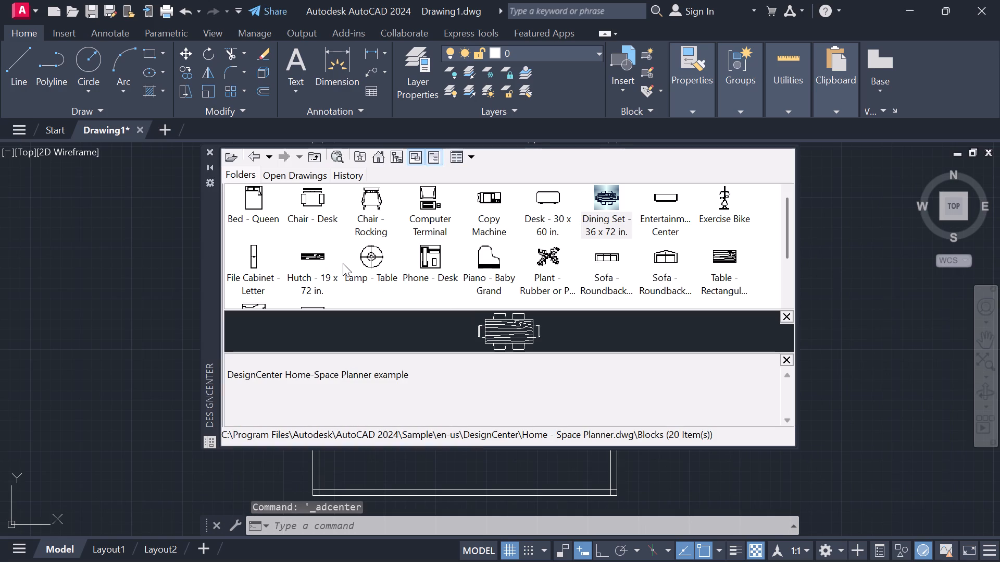
scroll(326, 230, down, 1)
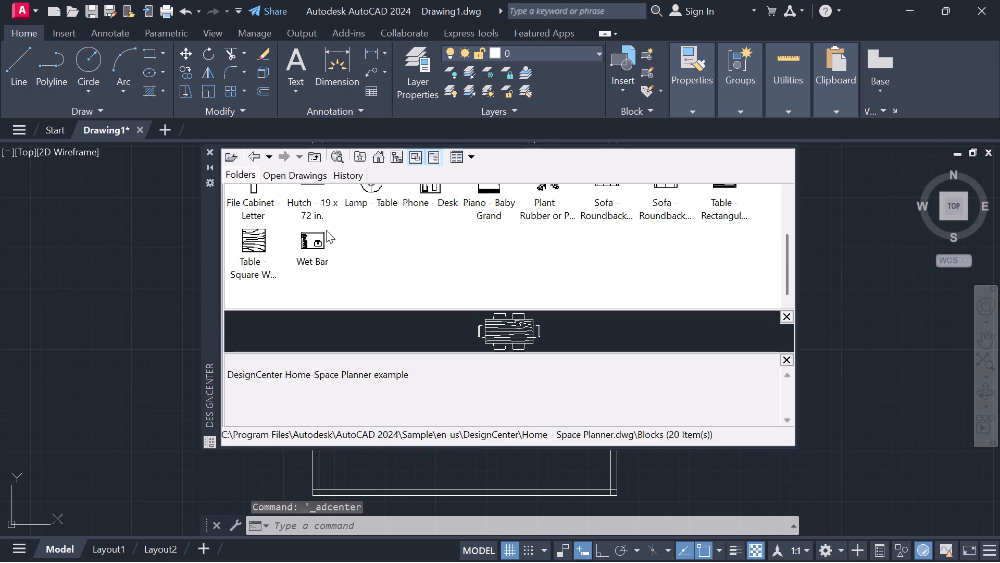
scroll(326, 230, down, 1)
double_click(252, 157)
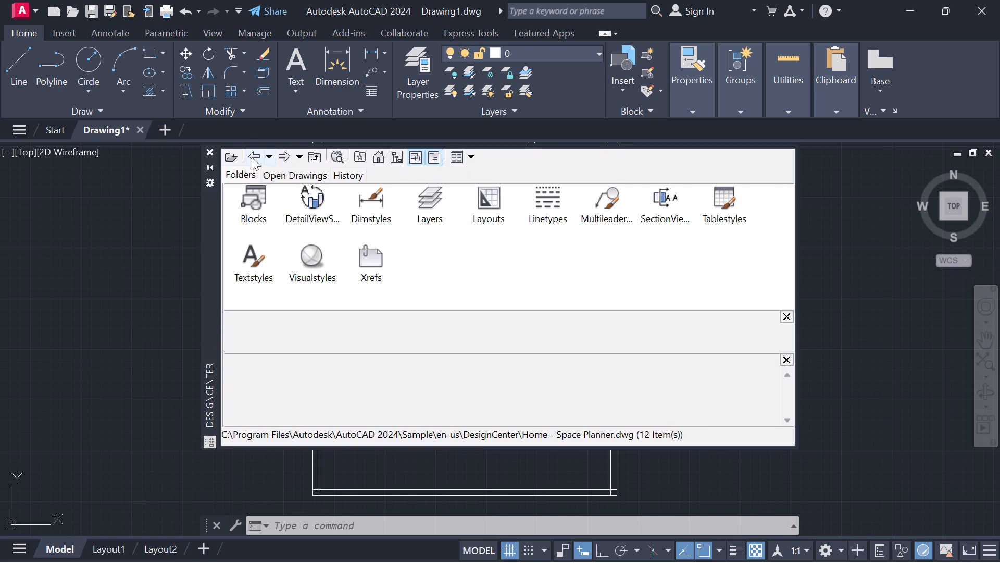
click(252, 154)
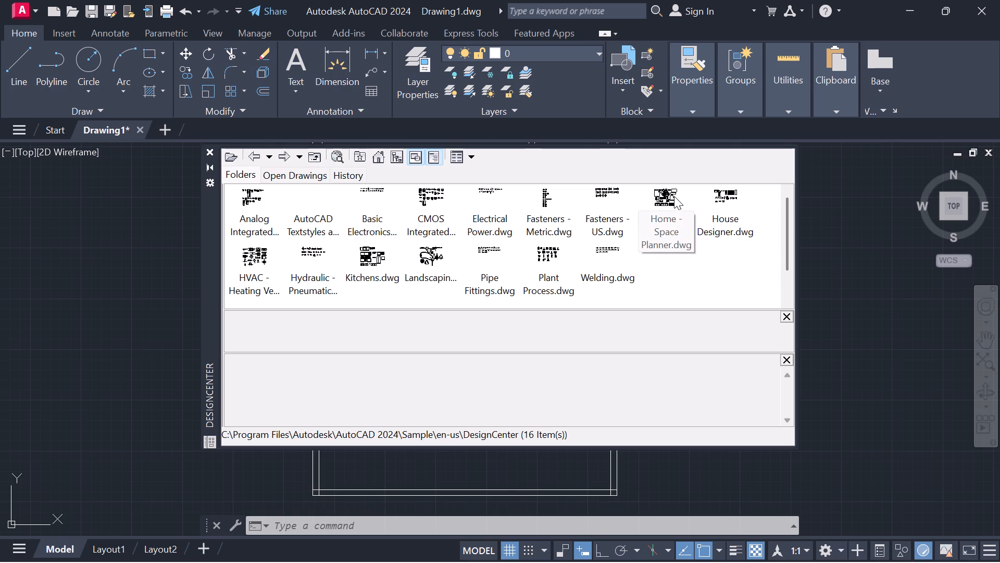
double_click(666, 194)
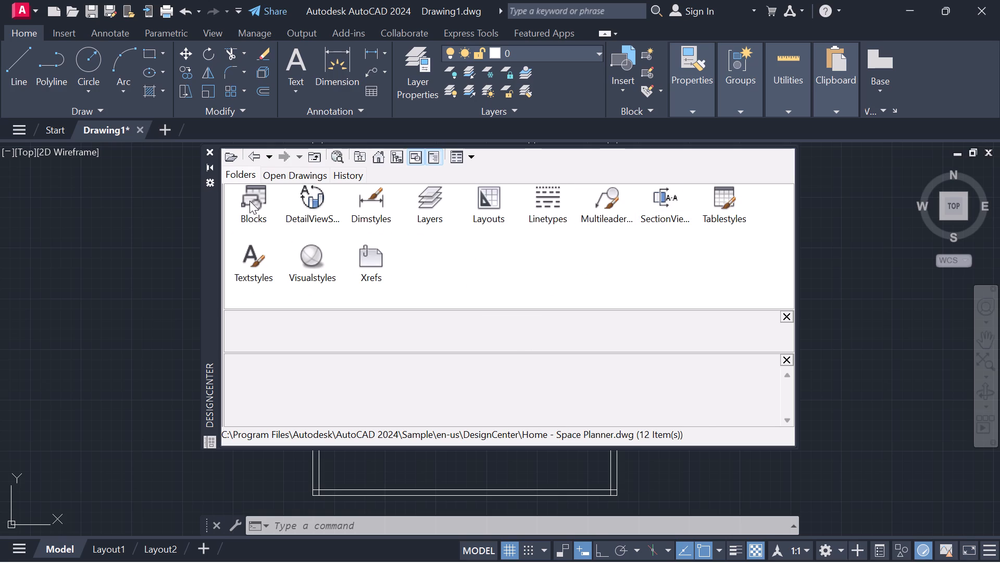
double_click(249, 200)
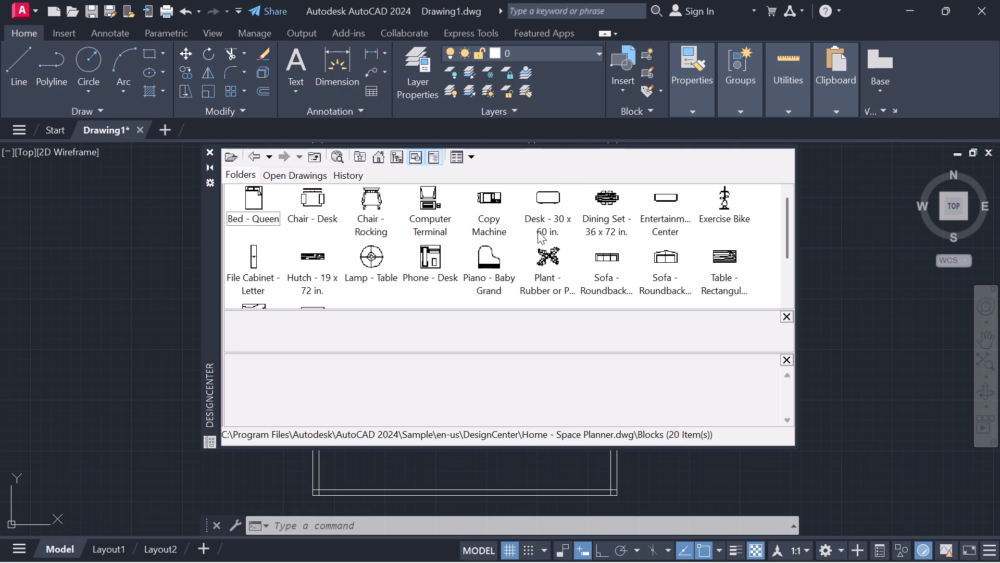
scroll(537, 231, down, 2)
scroll(537, 231, up, 2)
scroll(442, 255, down, 1)
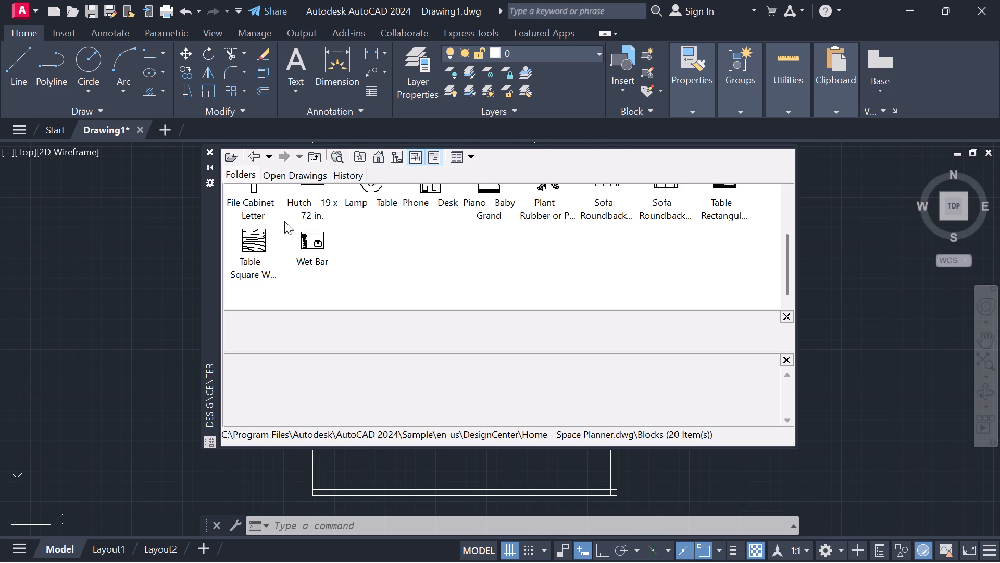
Insert the Bath Tub - 26 x 60 in. block from House Designer.dwg, exploded at scale 1, in the empty space east of the floor plan.
click(253, 153)
click(253, 153)
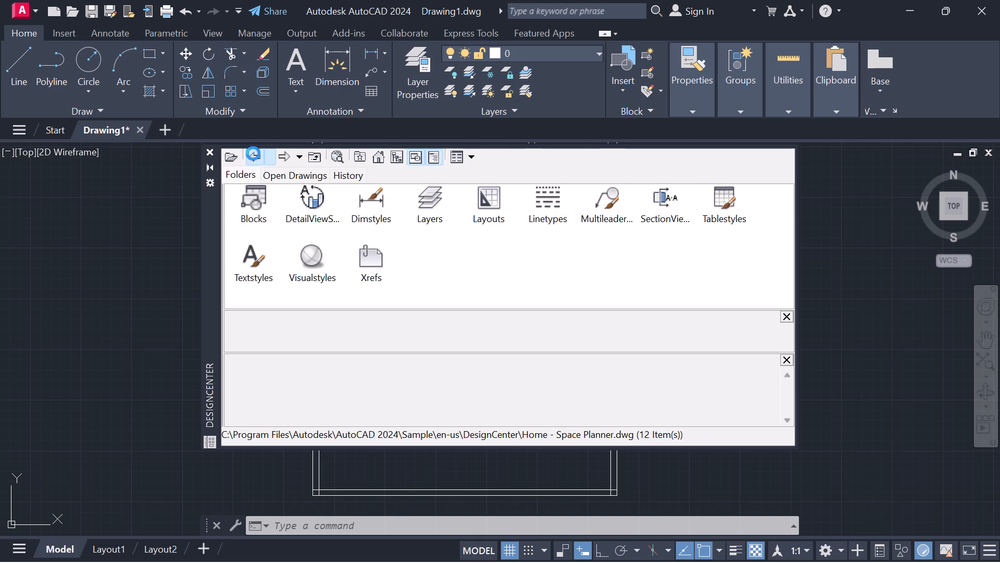
double_click(722, 198)
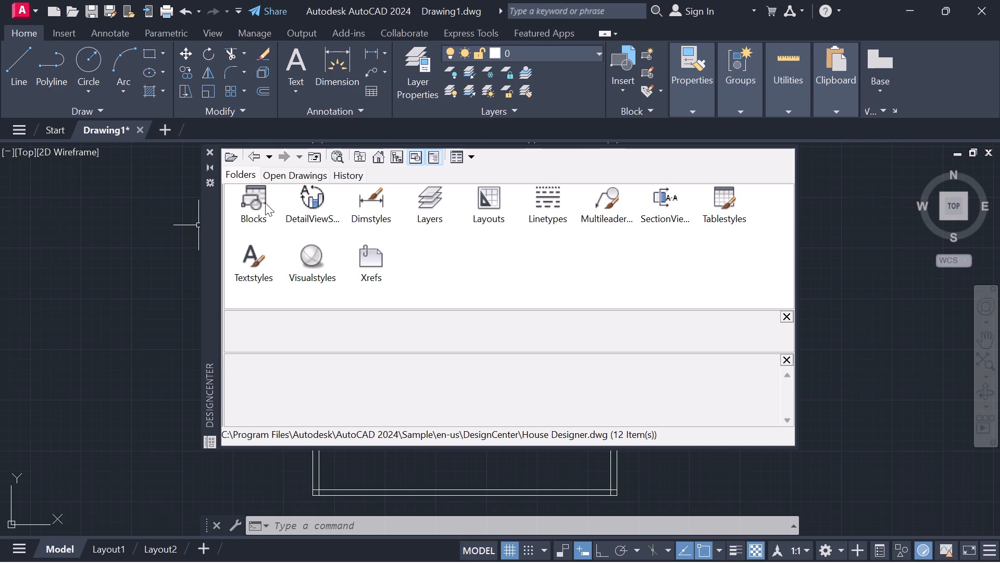
double_click(260, 199)
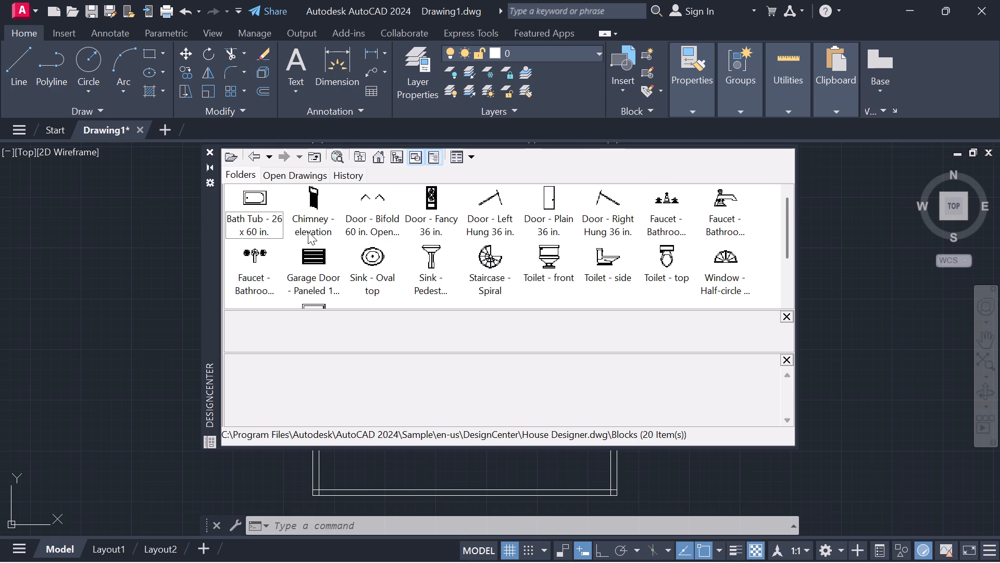
scroll(559, 255, down, 2)
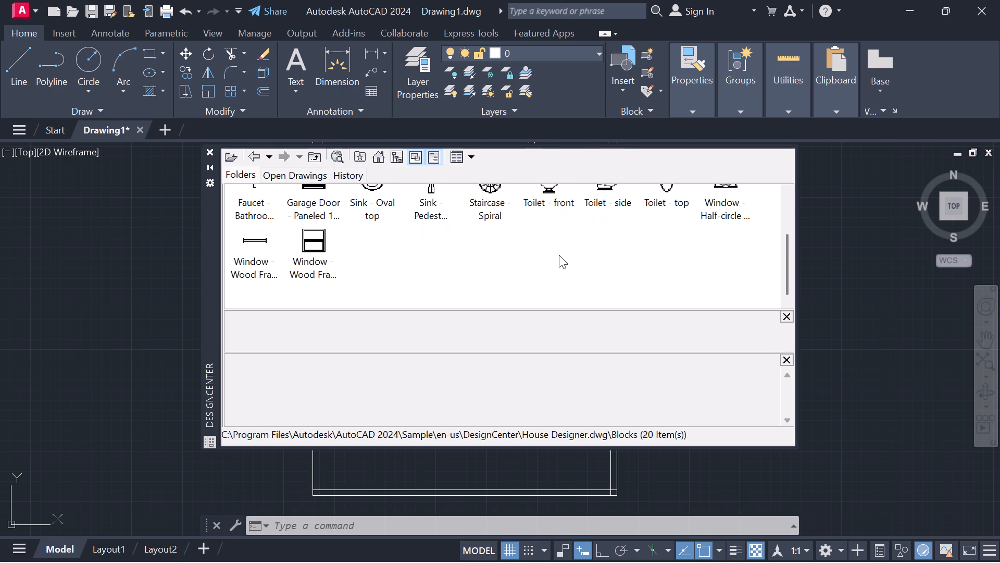
scroll(559, 255, up, 2)
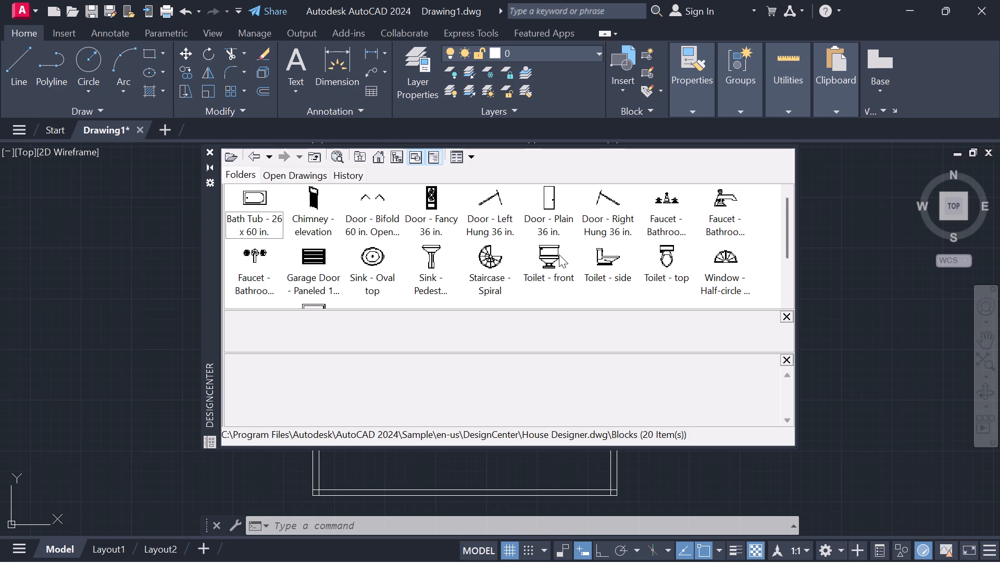
click(249, 204)
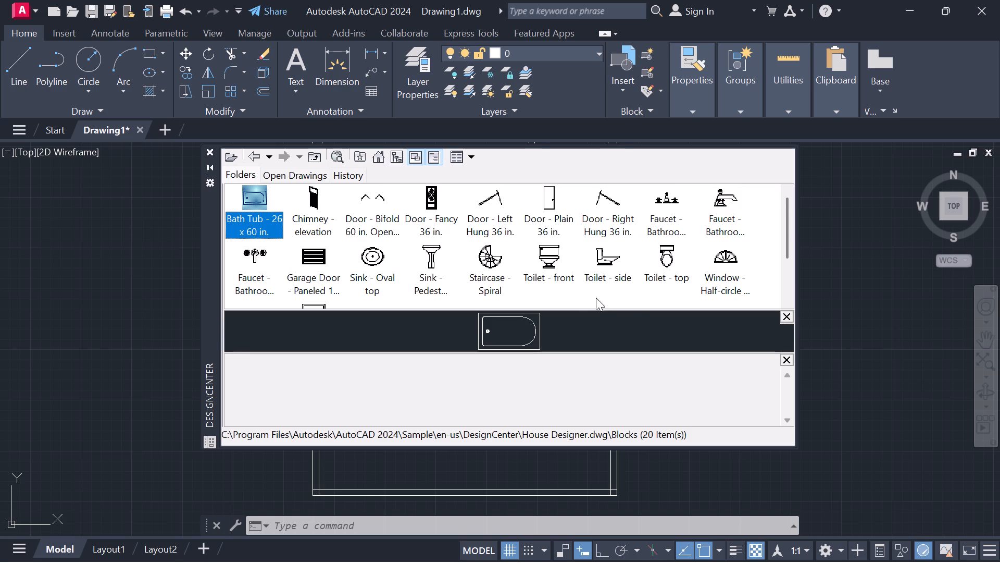
double_click(491, 324)
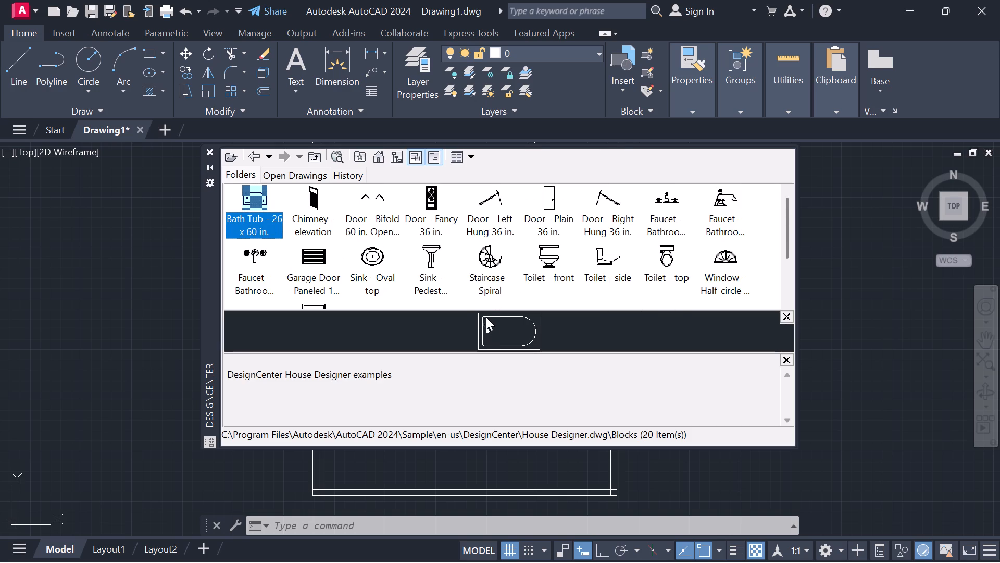
double_click(251, 204)
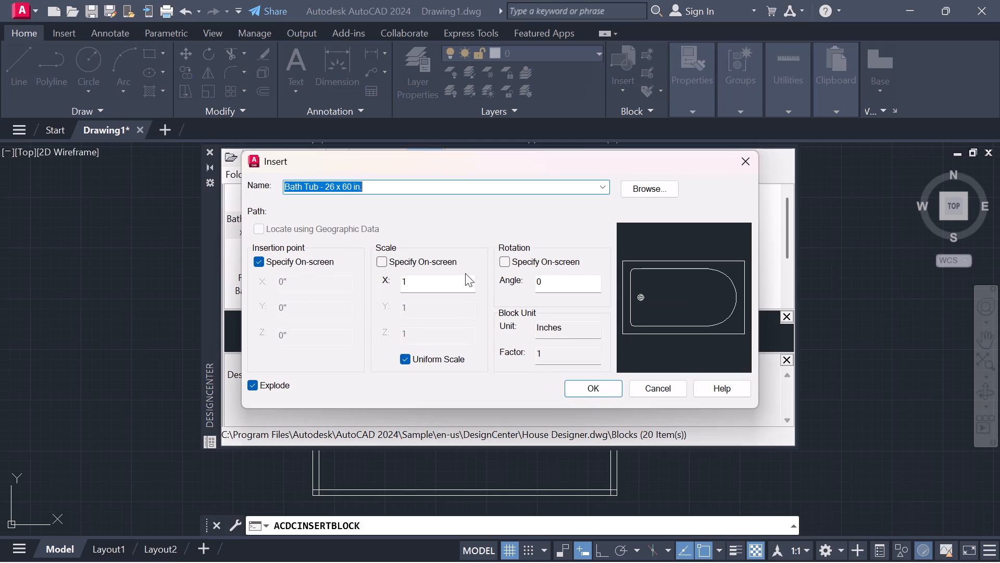
click(594, 388)
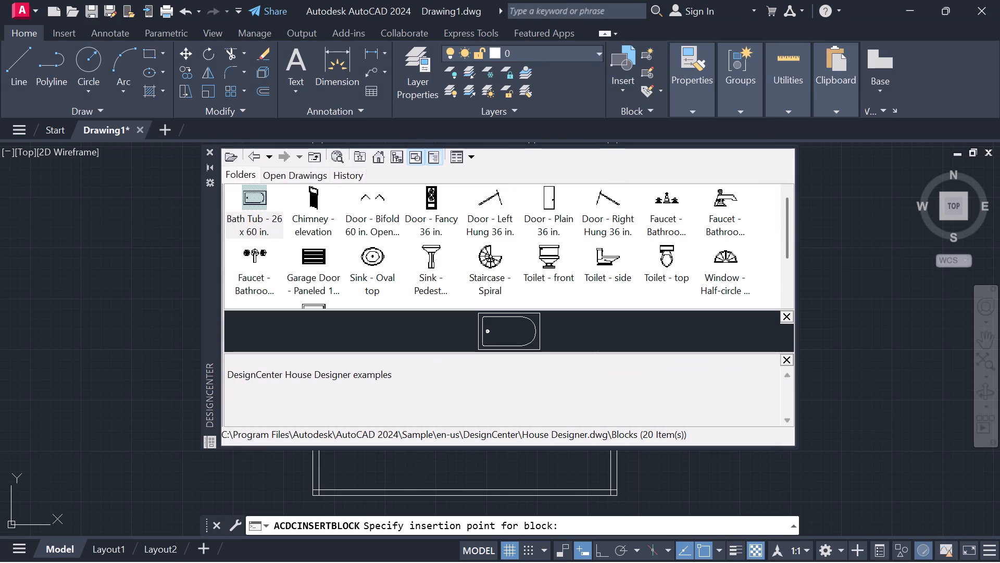
click(860, 361)
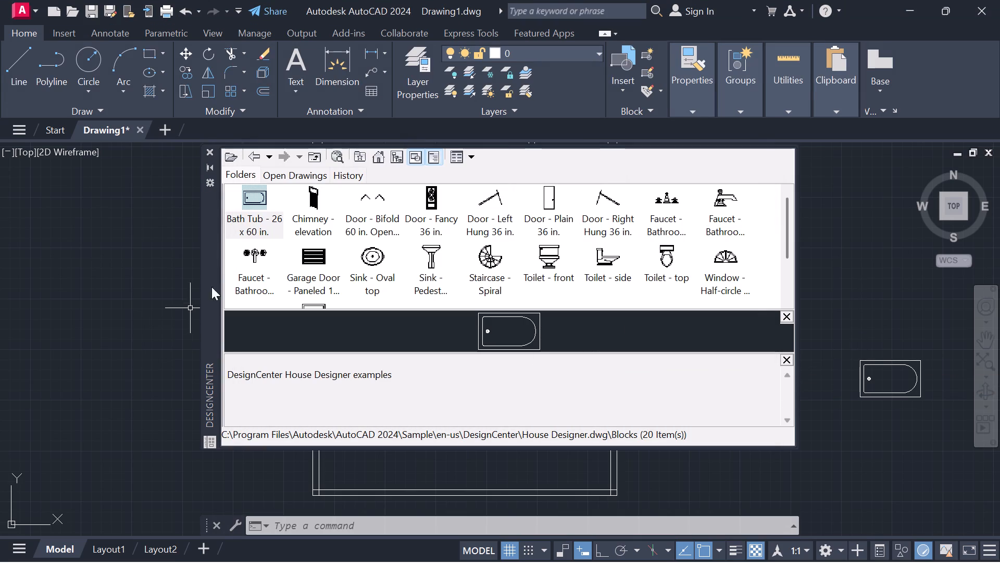
Insert a second exploded Bath Tub - 26 x 60 in. block at scale 1, just north of the first tub.
double_click(244, 203)
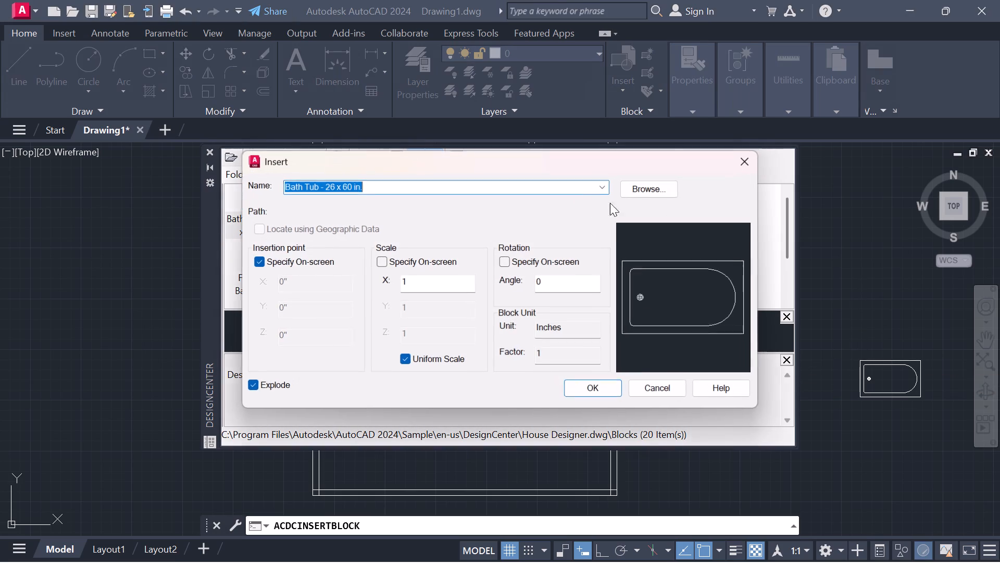
click(587, 389)
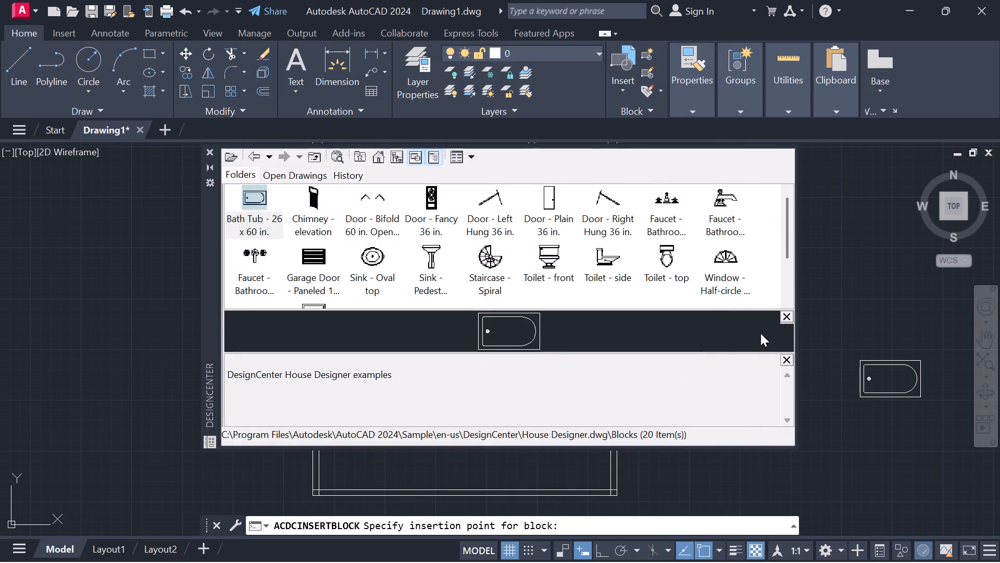
click(880, 251)
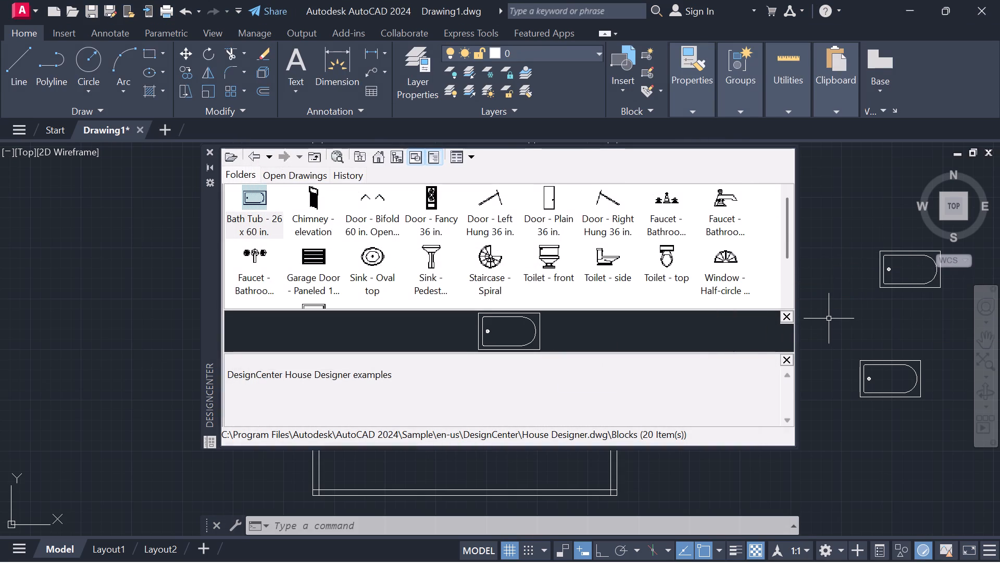
key(Escape)
Look through the blocks of Analog Integrated Circuits.dwg in DesignCenter.
click(254, 158)
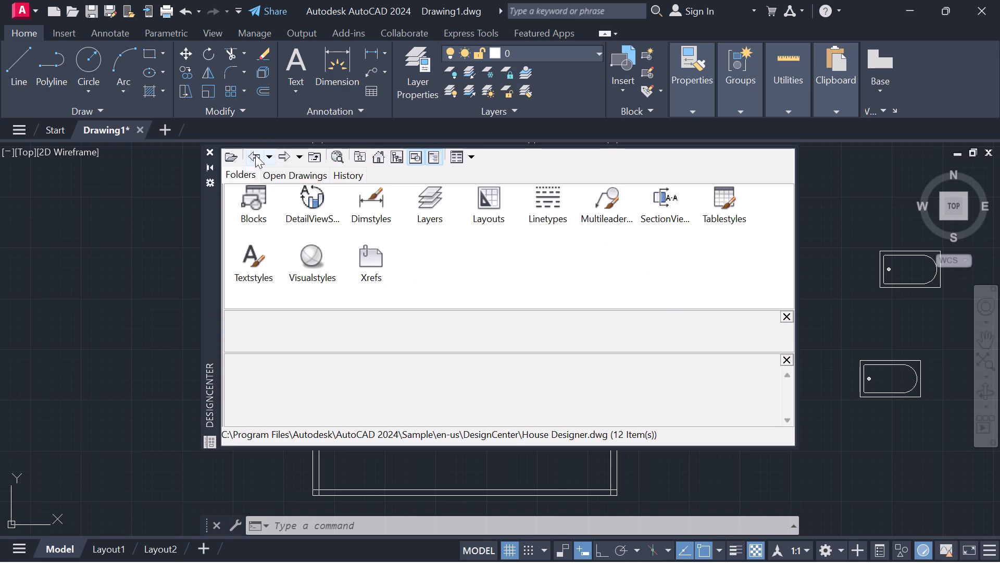
click(255, 155)
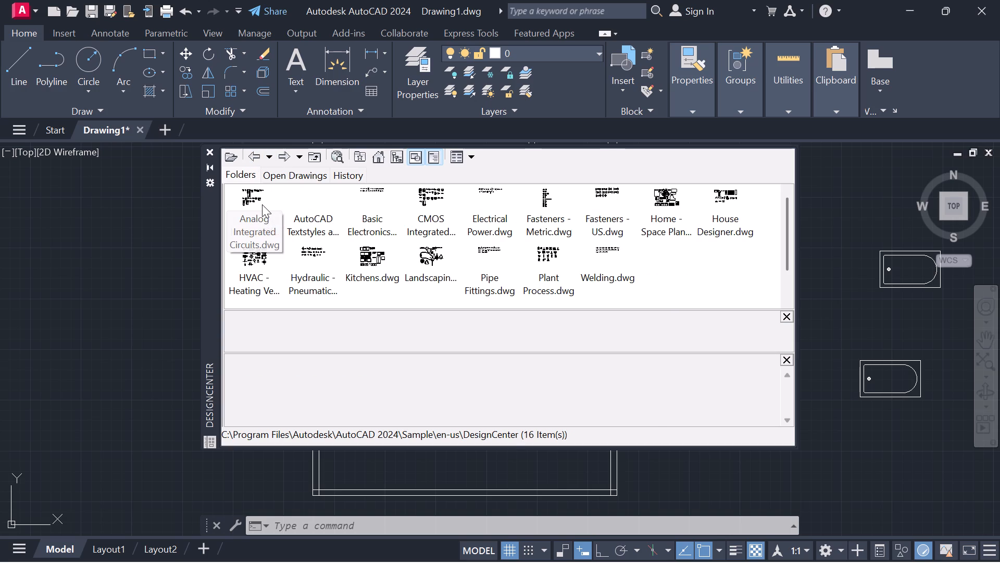
double_click(262, 204)
double_click(259, 199)
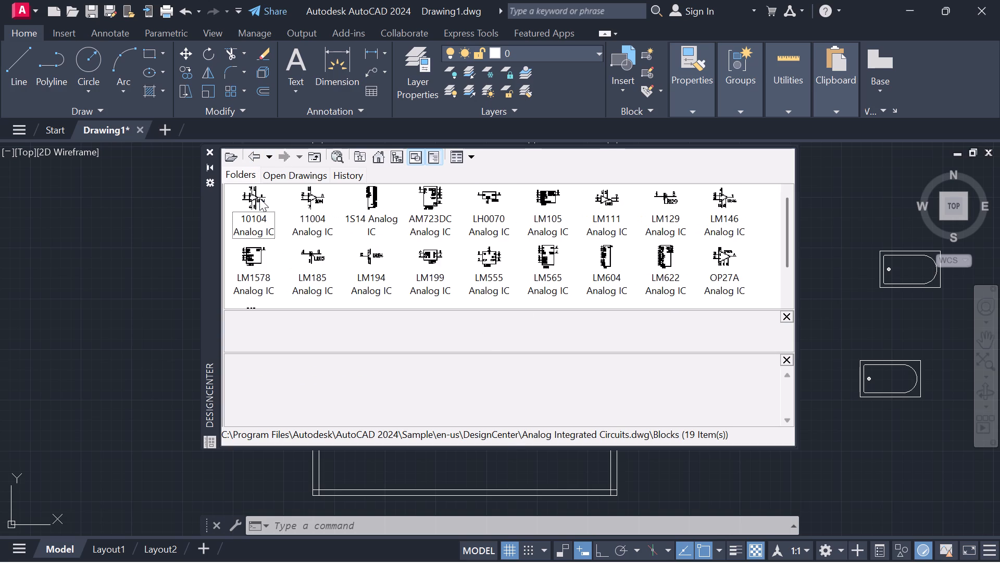
scroll(346, 246, down, 3)
scroll(346, 246, up, 3)
scroll(347, 246, down, 3)
scroll(347, 246, up, 3)
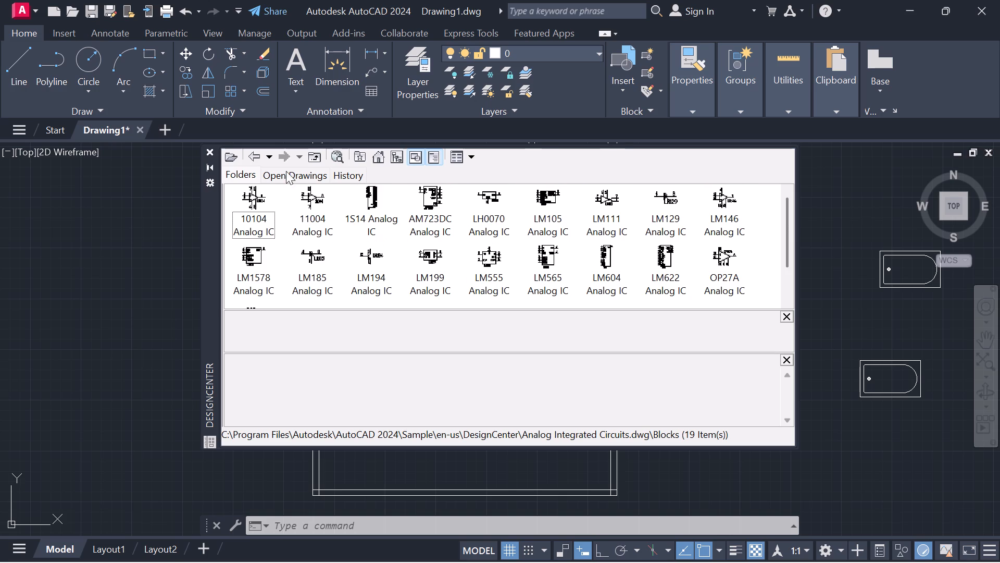
Briefly show and close DesignCenter's folder list, and hide its block preview area.
click(401, 157)
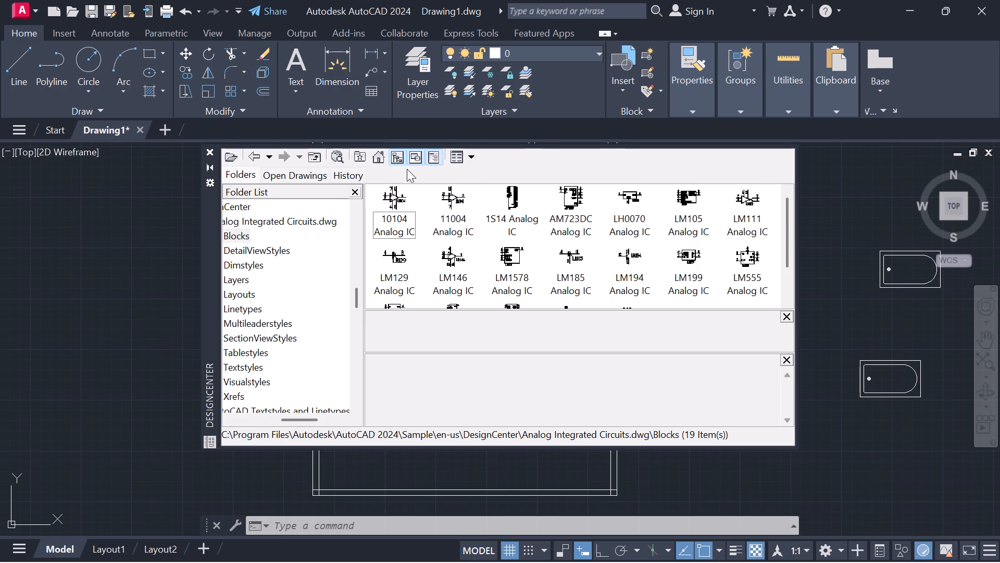
click(411, 156)
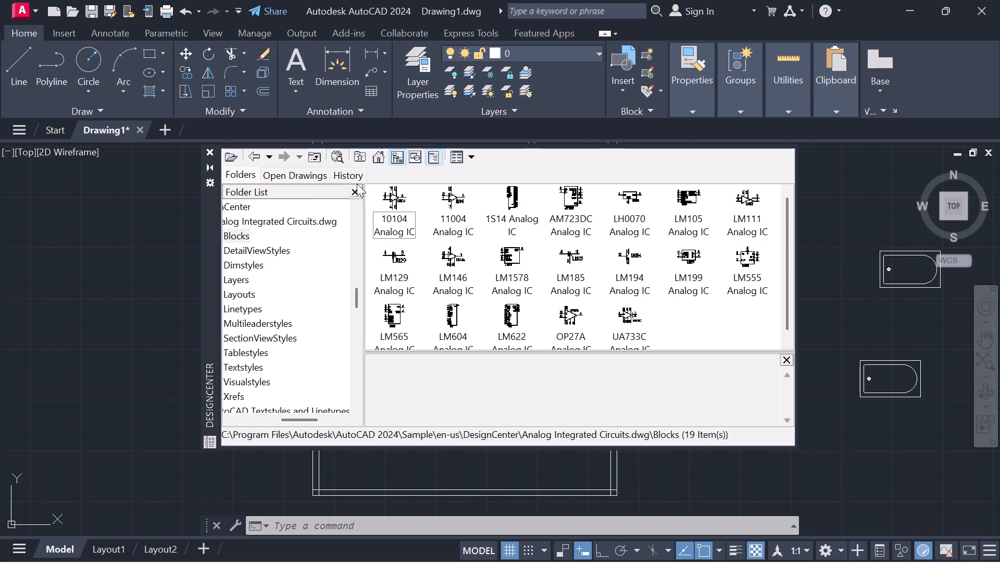
click(248, 156)
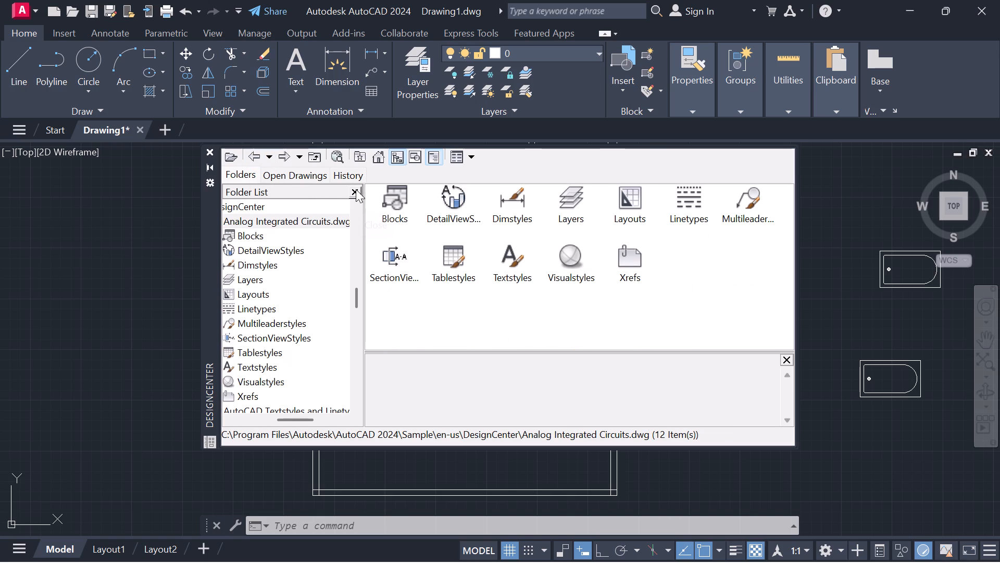
click(356, 189)
View the block collection of AutoCAD Textstyles and Linetypes.dwg in DesignCenter.
click(252, 159)
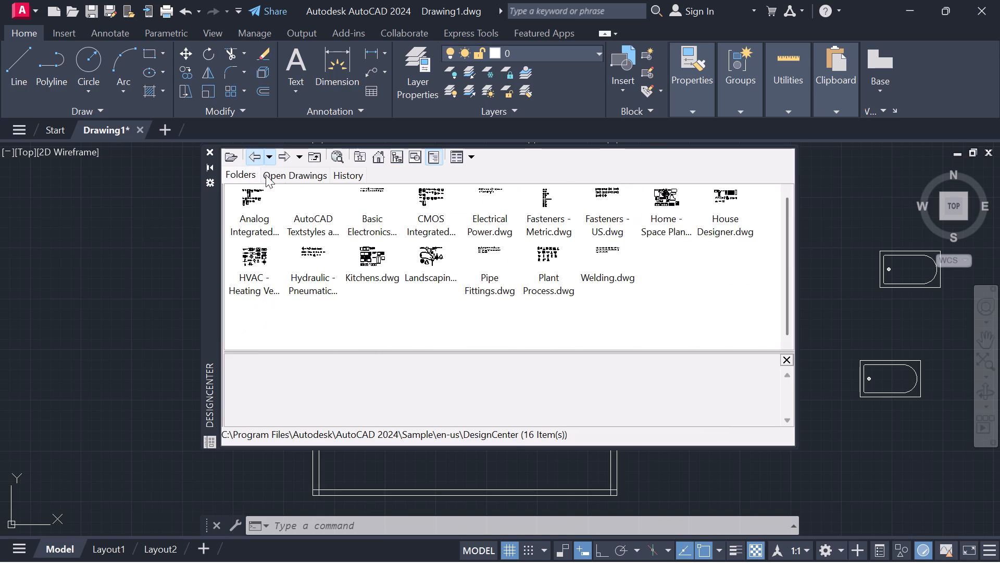
double_click(311, 212)
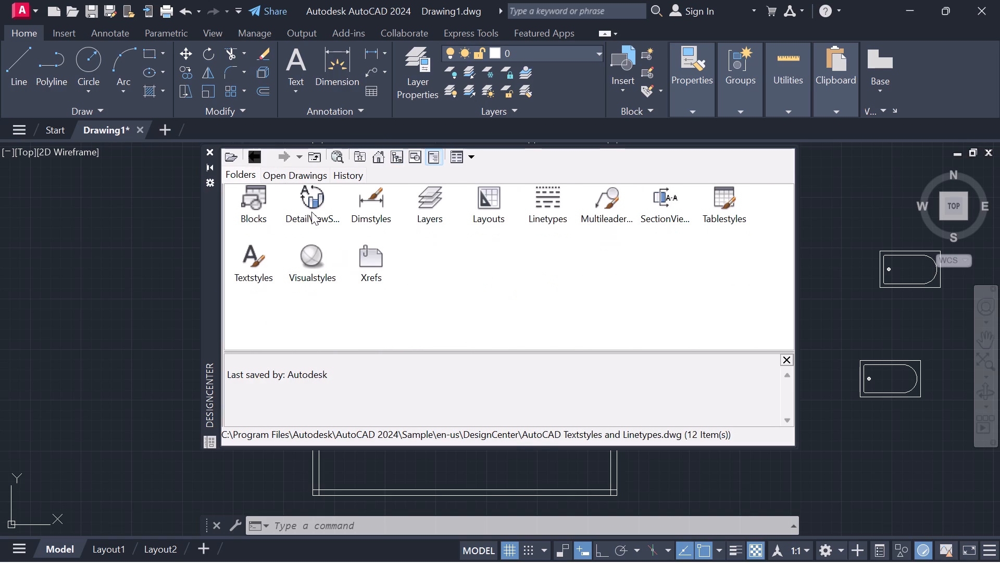
double_click(262, 200)
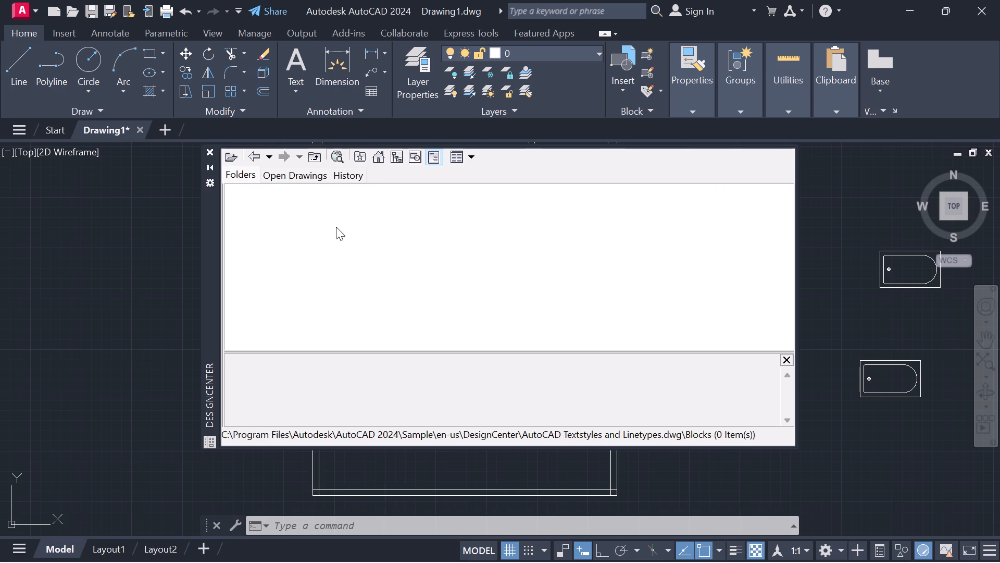
Return to DesignCenter's sample drawings and look through the blocks of Basic Electronics.dwg.
scroll(336, 227, down, 4)
scroll(336, 227, up, 4)
click(255, 153)
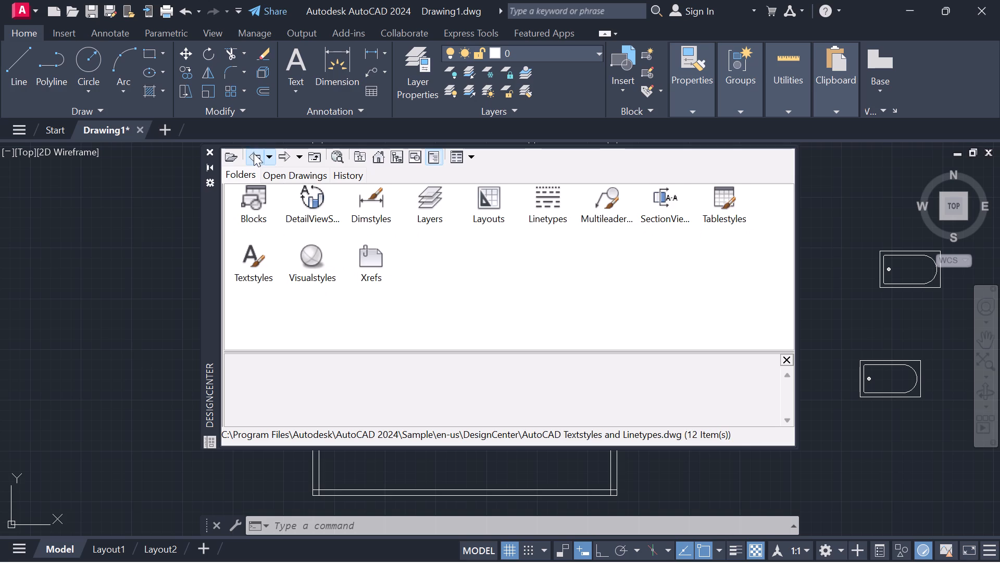
click(254, 154)
double_click(373, 206)
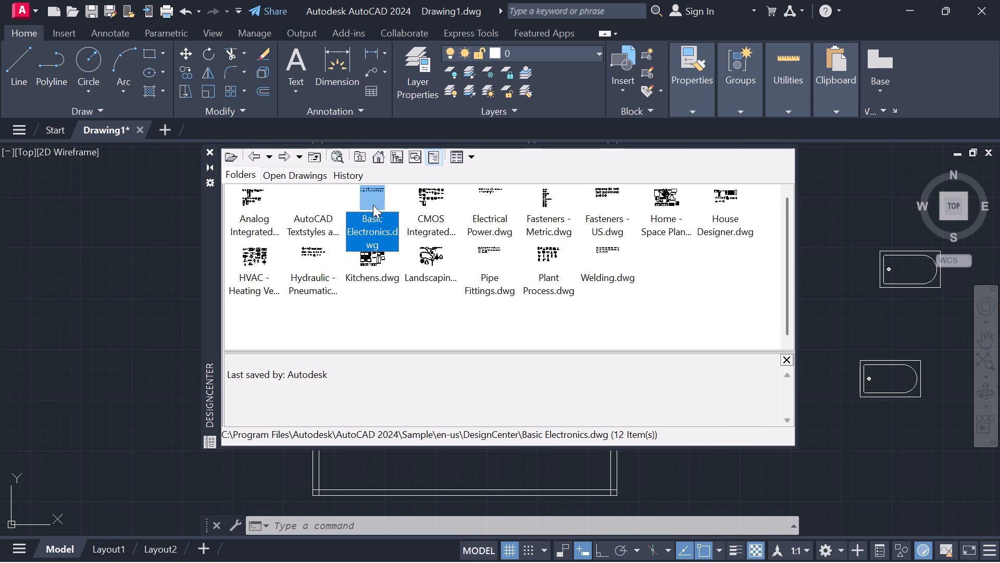
double_click(262, 200)
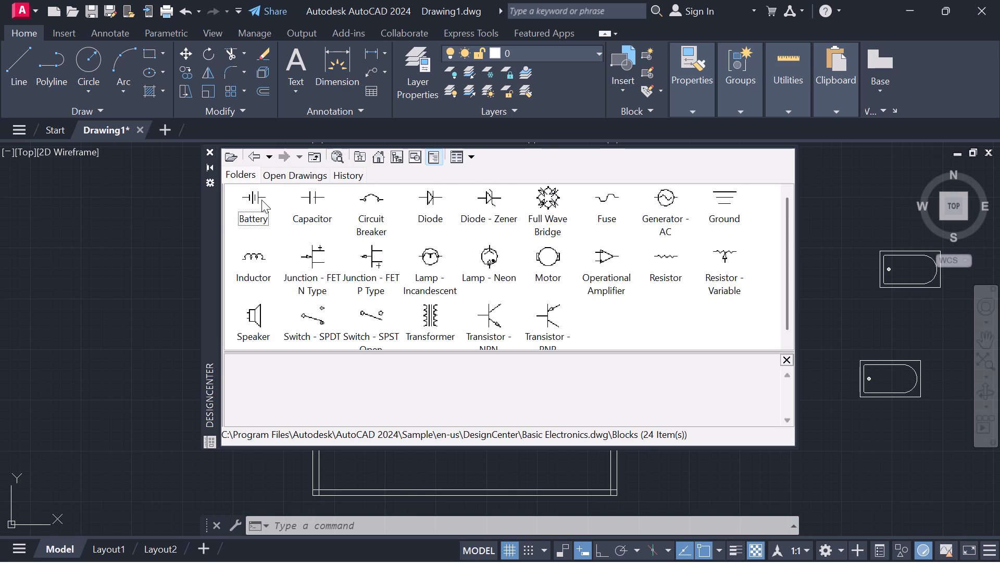
scroll(306, 215, down, 5)
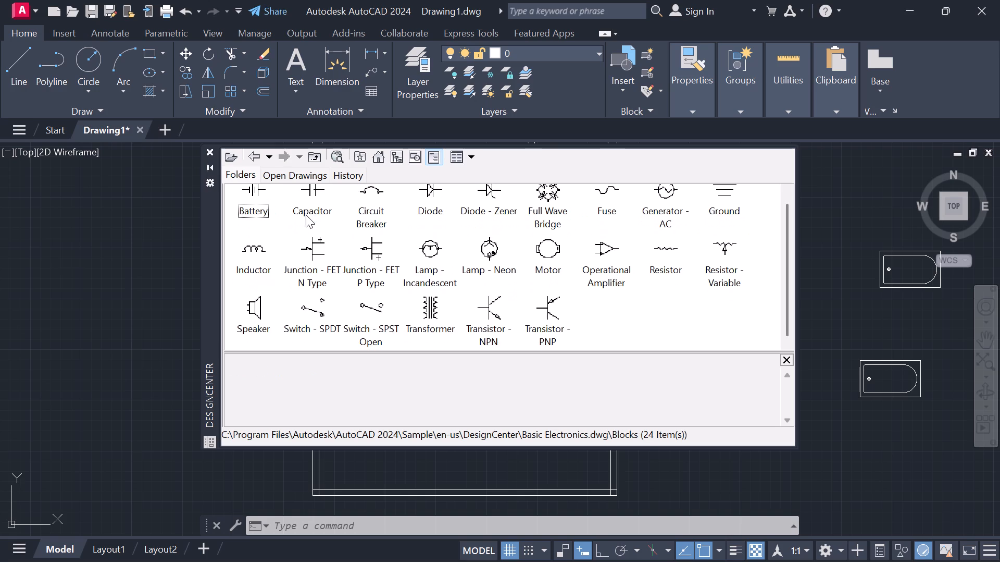
scroll(306, 215, up, 4)
click(257, 158)
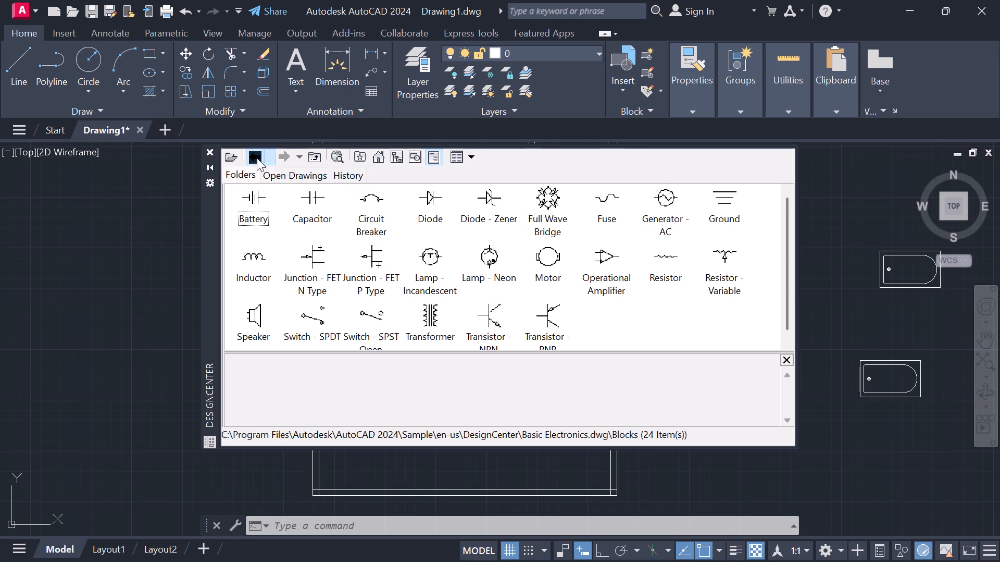
click(257, 158)
Look through the blocks of CMOS Integrated Circuits.dwg in DesignCenter, and return to the sample drawings.
click(424, 197)
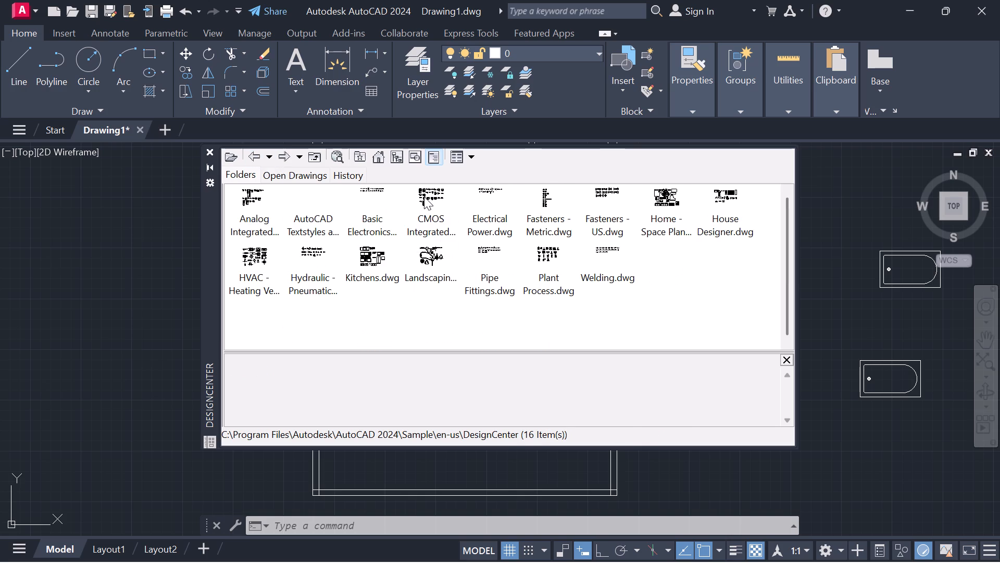
click(424, 197)
double_click(257, 206)
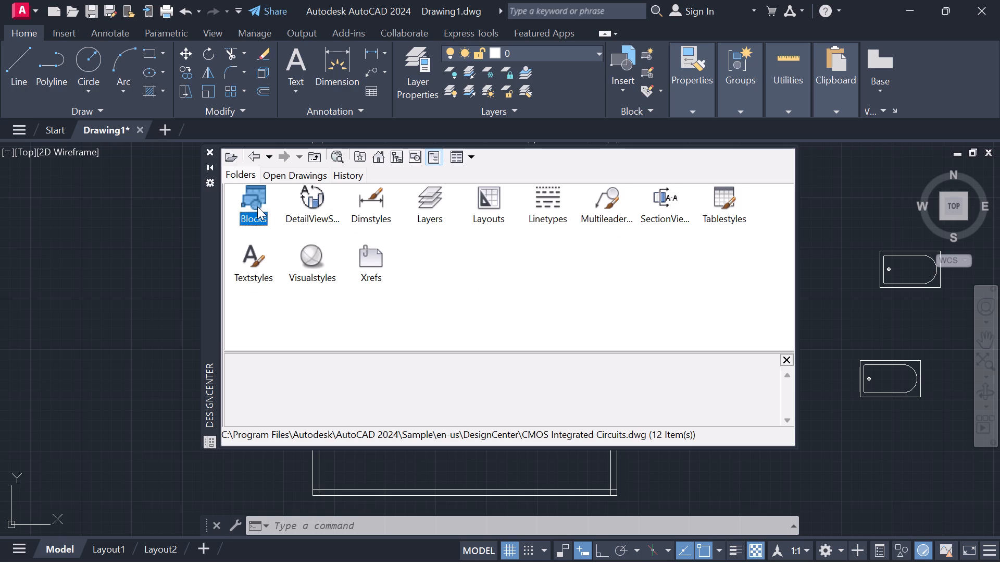
scroll(350, 228, down, 2)
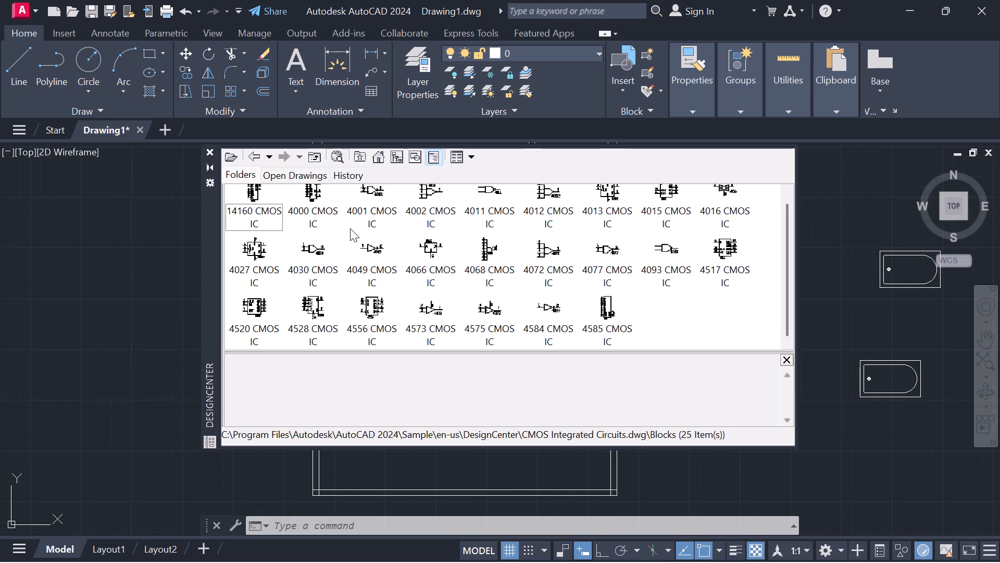
scroll(348, 227, up, 4)
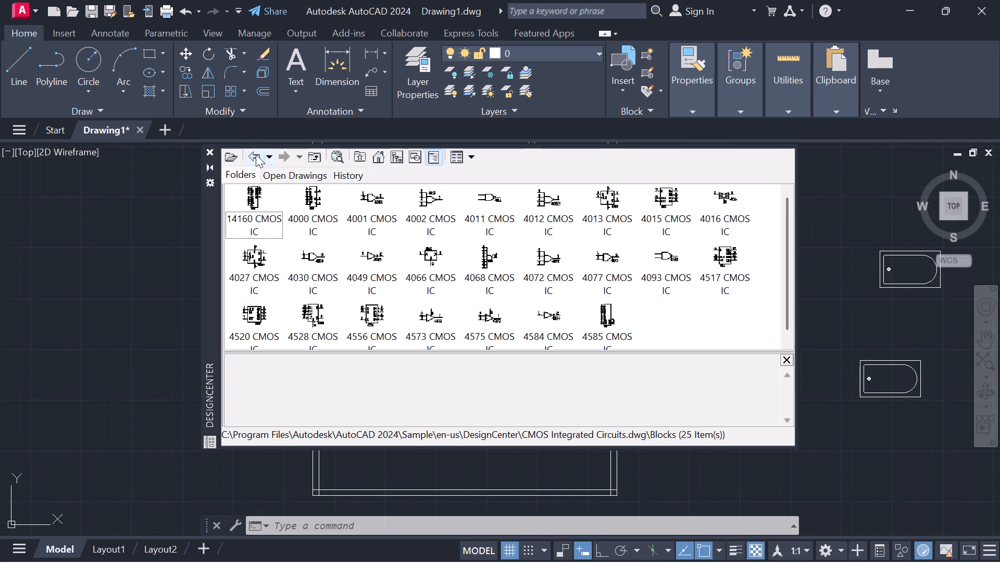
click(256, 154)
click(256, 154)
Look through the blocks of Electrical Power.dwg in DesignCenter, and return to the sample drawings.
double_click(481, 200)
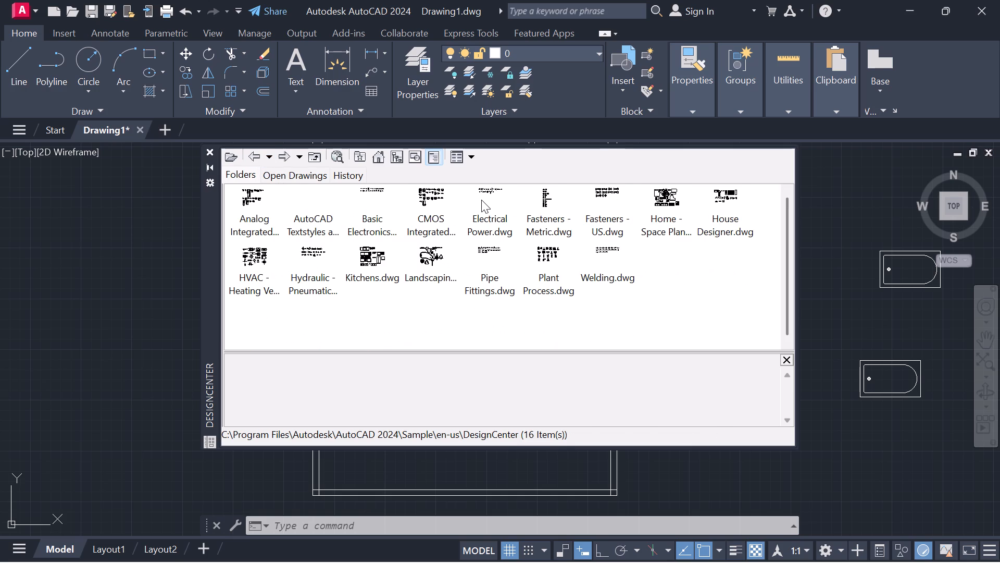
double_click(254, 191)
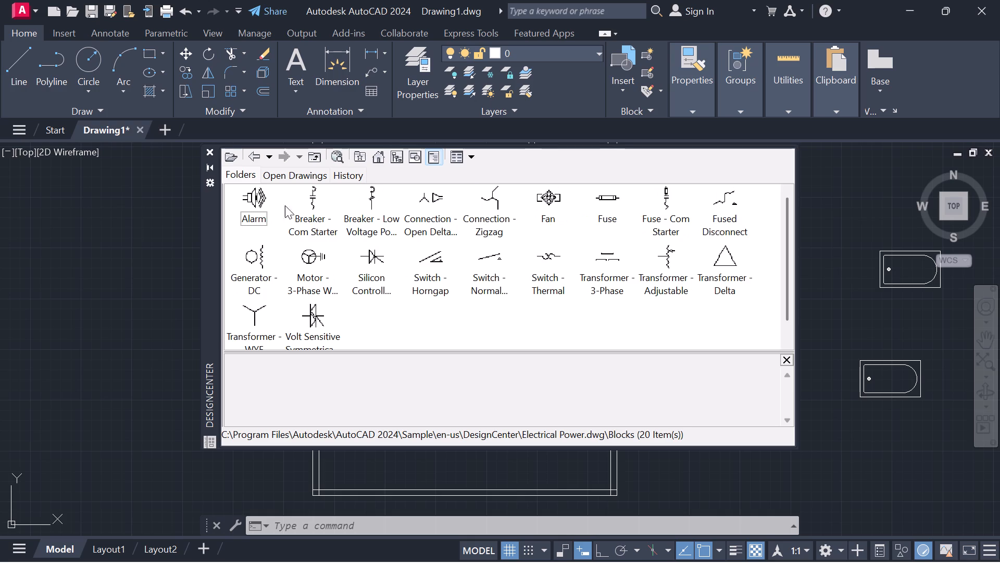
scroll(312, 216, down, 3)
scroll(312, 218, up, 4)
click(254, 156)
click(254, 156)
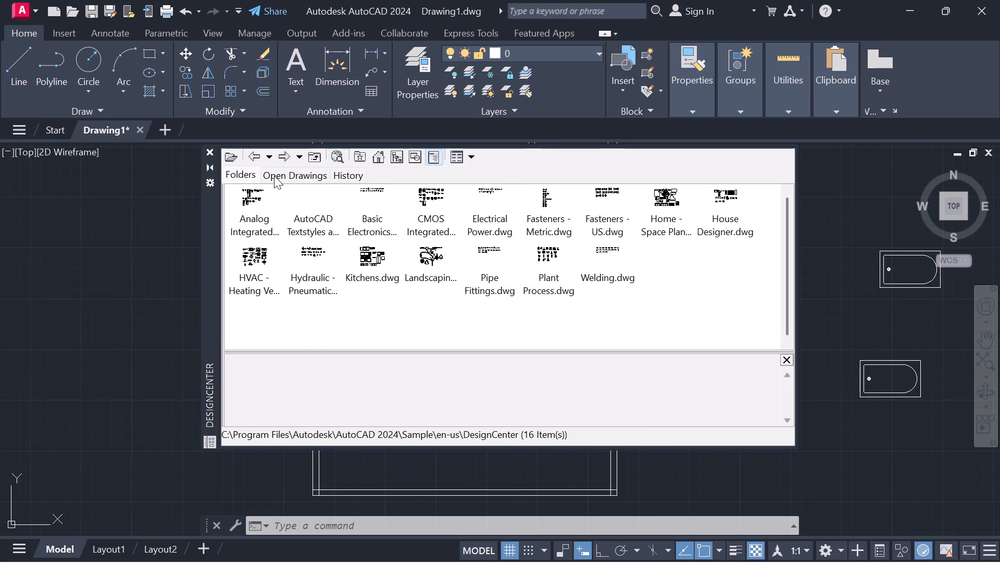
double_click(503, 202)
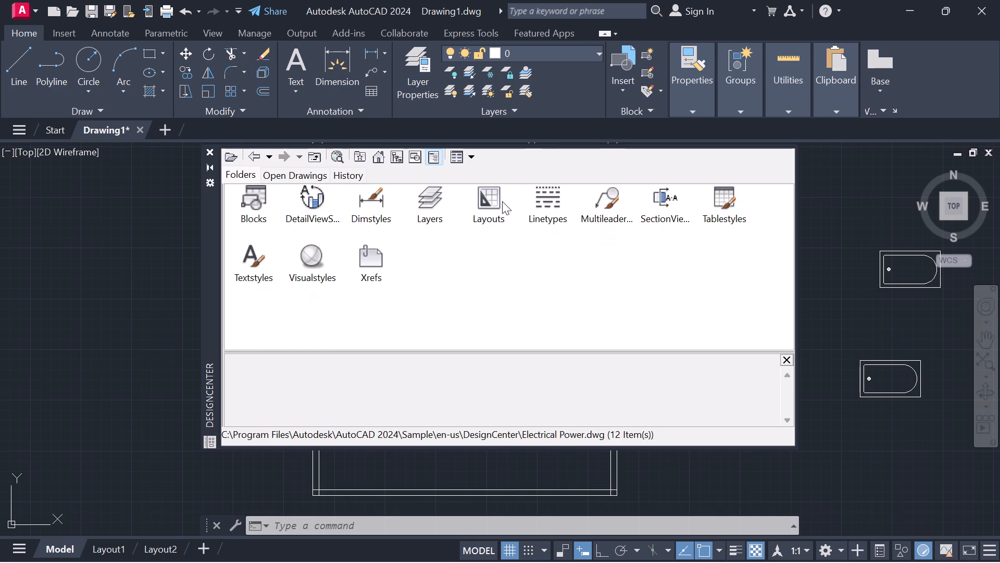
double_click(261, 197)
scroll(358, 214, down, 2)
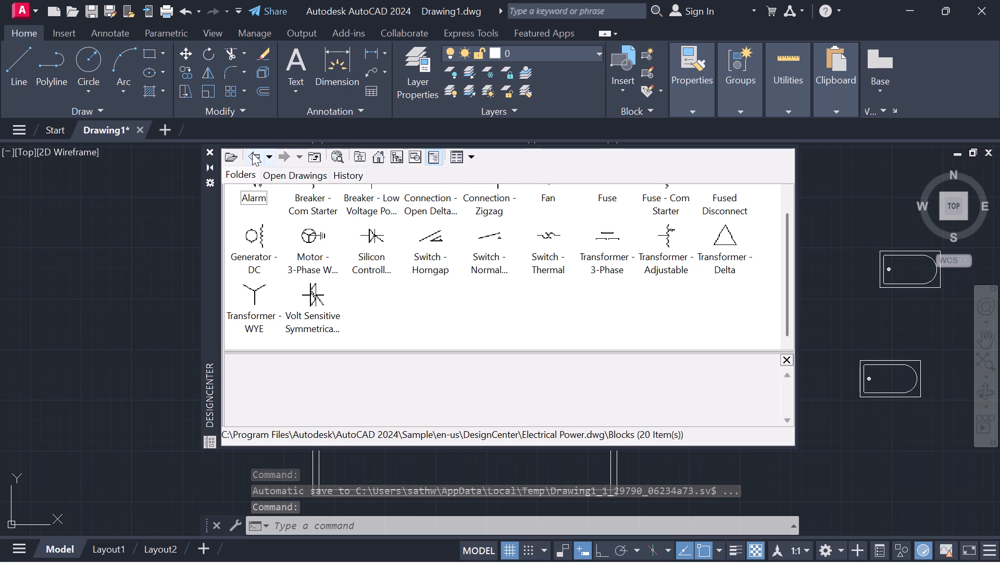
double_click(252, 153)
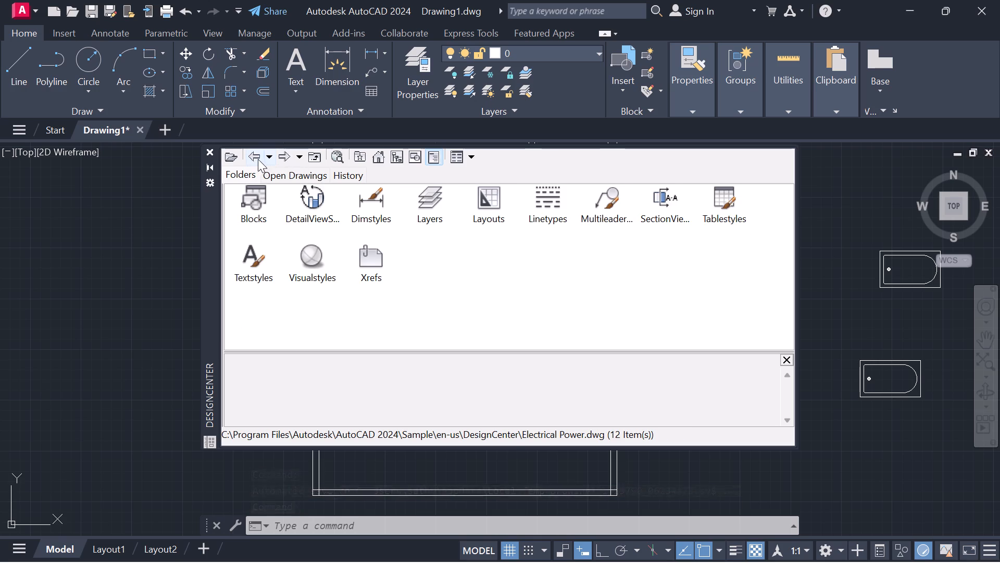
click(254, 155)
Look through the blocks of Fasteners - Metric.dwg and Fasteners - US.dwg in DesignCenter.
double_click(549, 203)
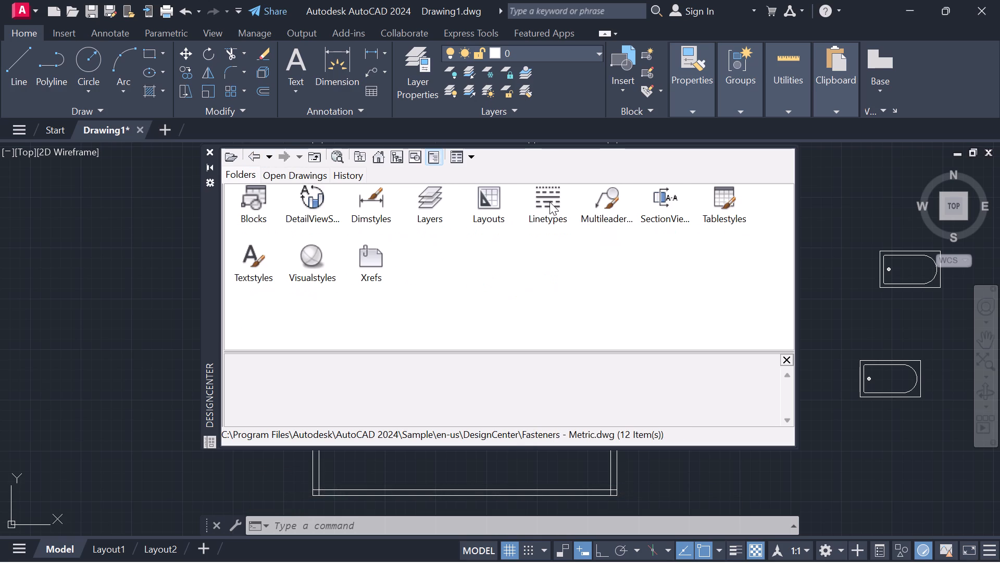
double_click(255, 203)
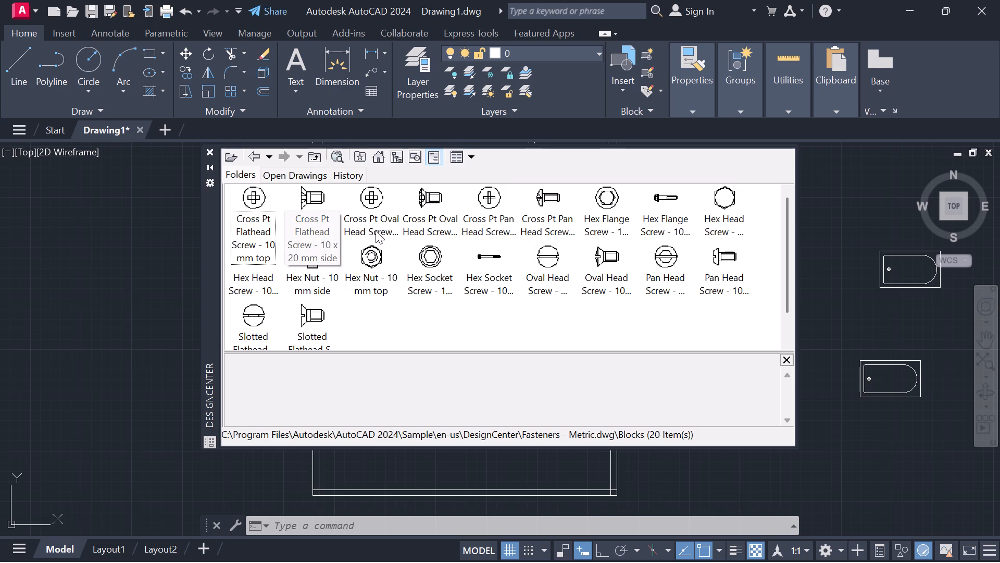
scroll(376, 229, down, 3)
scroll(376, 229, up, 2)
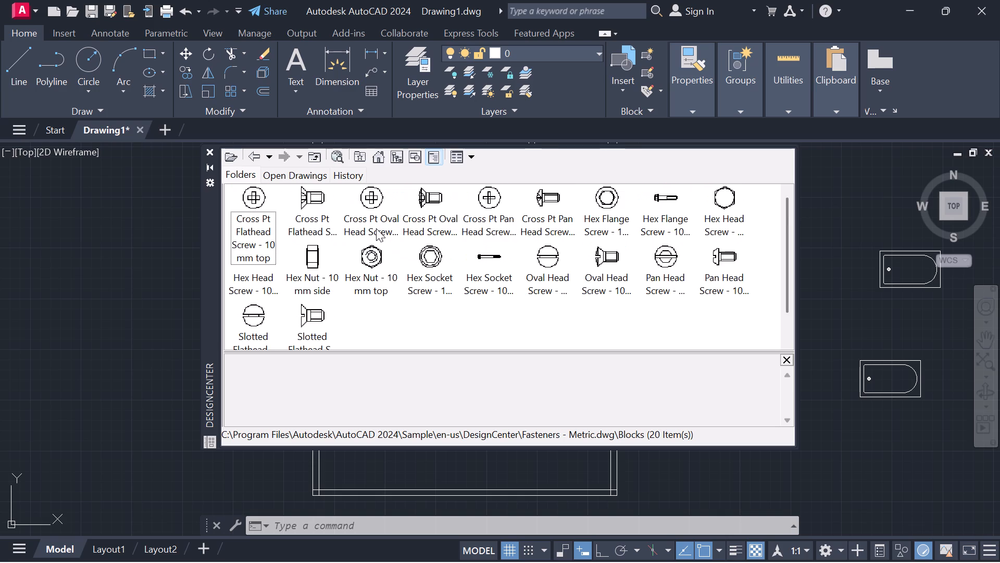
click(251, 155)
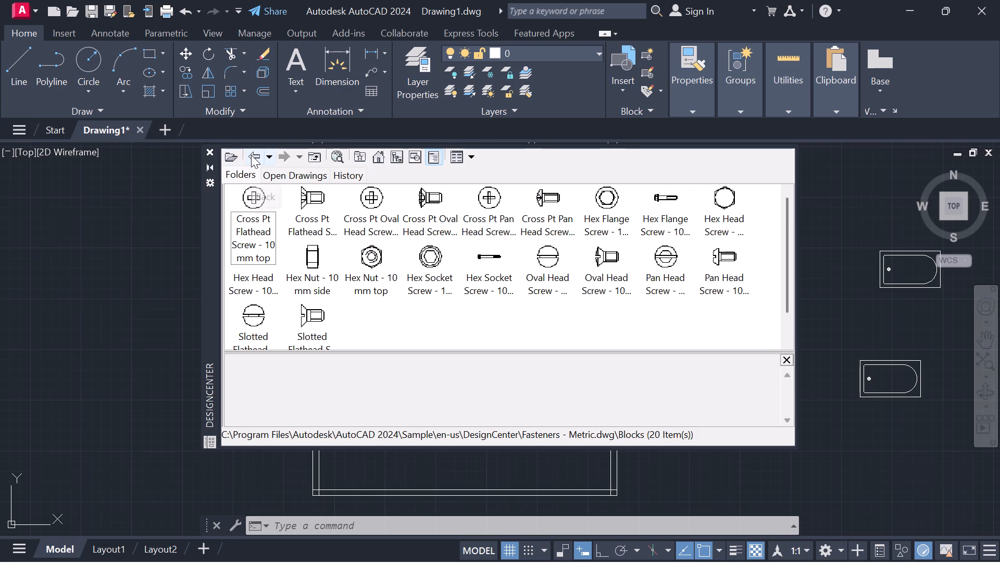
click(251, 155)
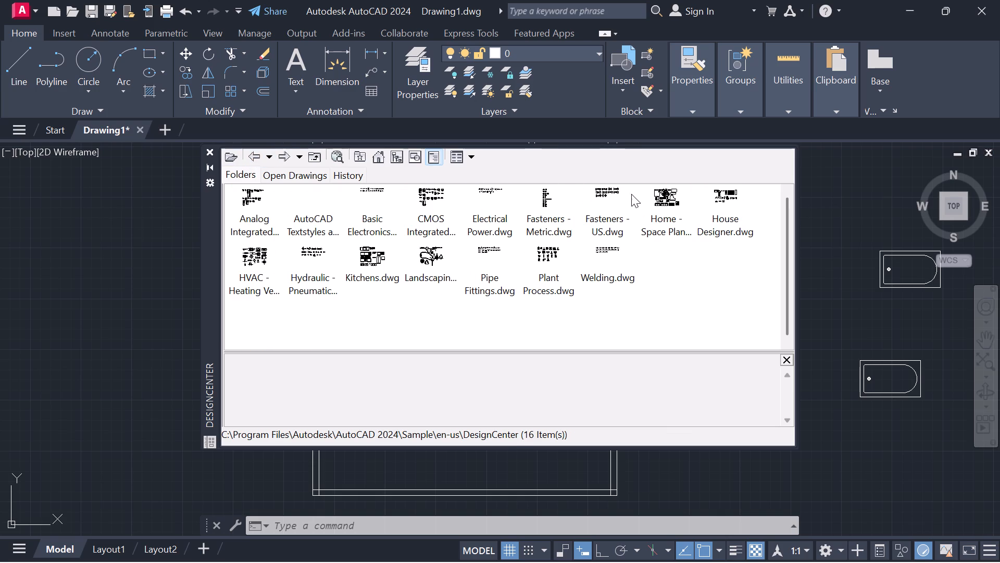
double_click(597, 206)
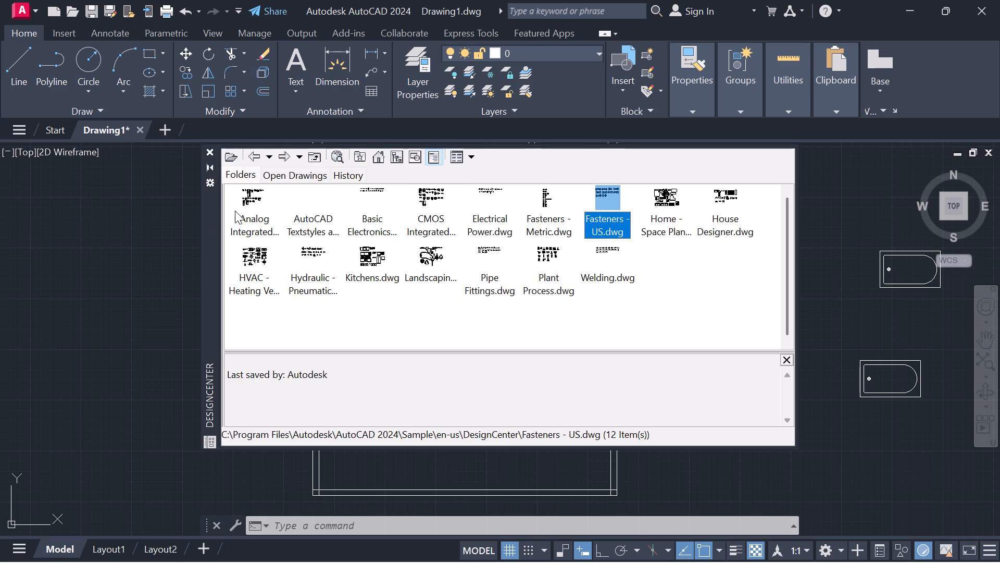
double_click(241, 202)
scroll(347, 238, down, 3)
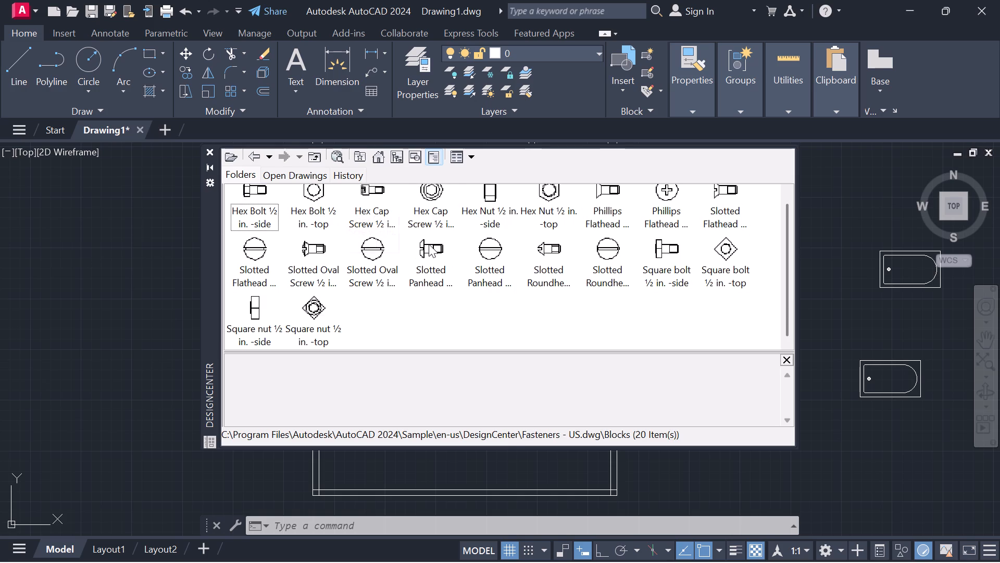
scroll(429, 244, up, 3)
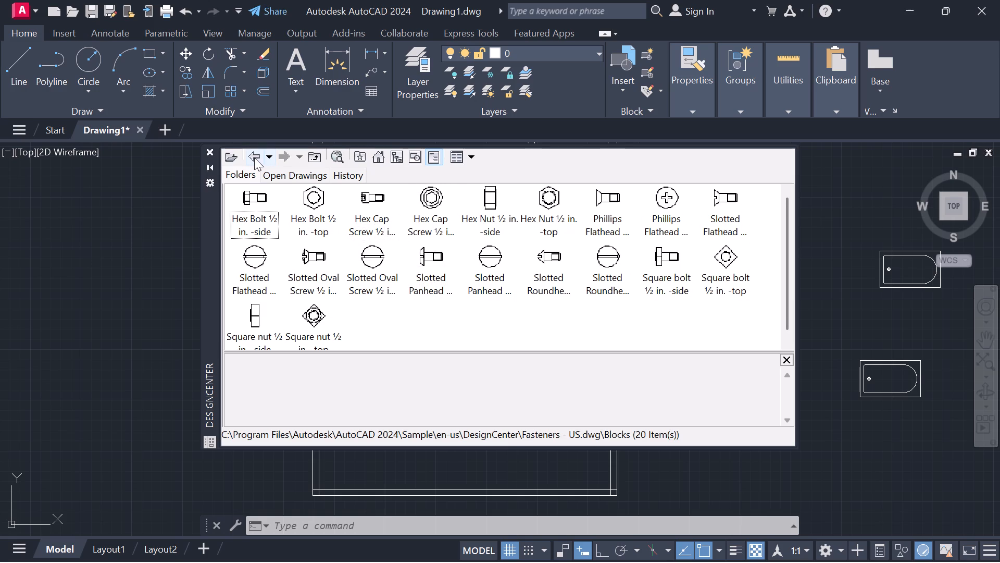
click(253, 158)
click(253, 158)
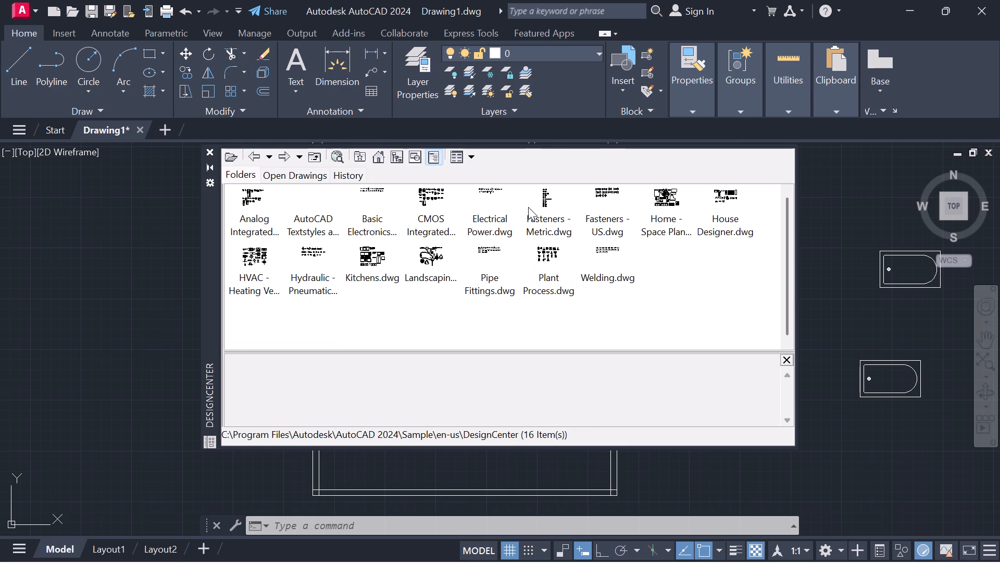
Look through the blocks of Welding.dwg and Plant Process.dwg in DesignCenter, and return to the sample drawings.
double_click(608, 263)
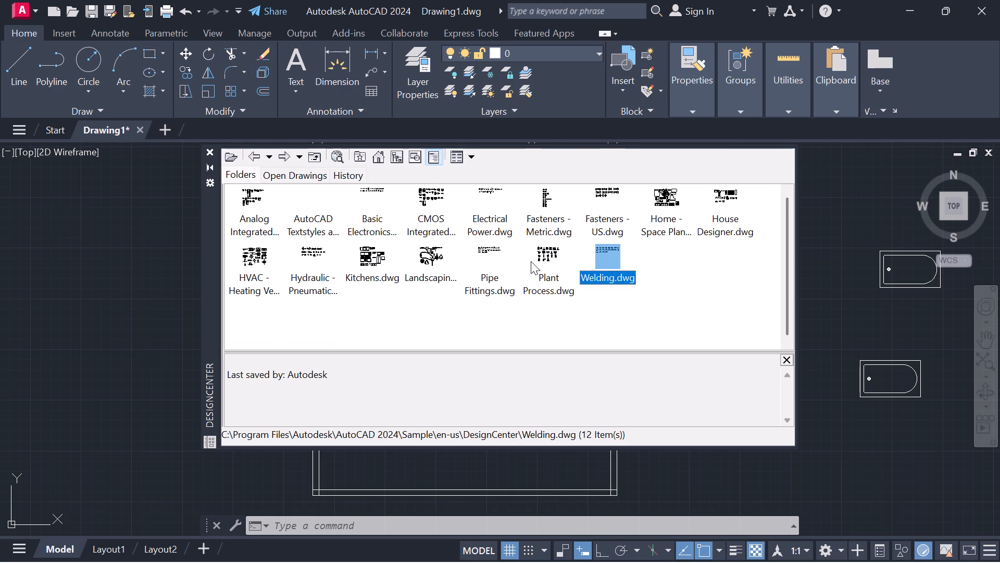
double_click(244, 199)
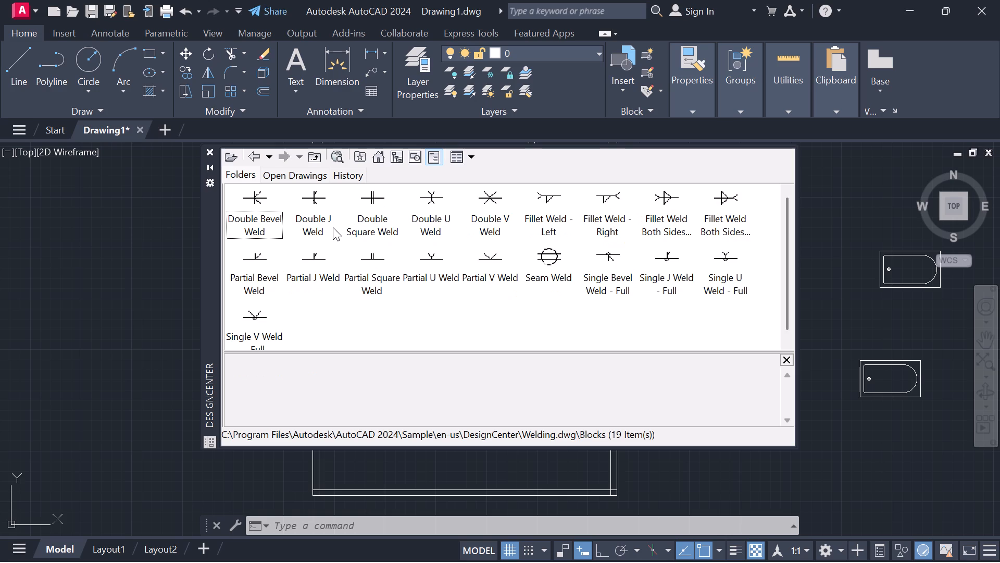
scroll(333, 227, down, 3)
click(249, 158)
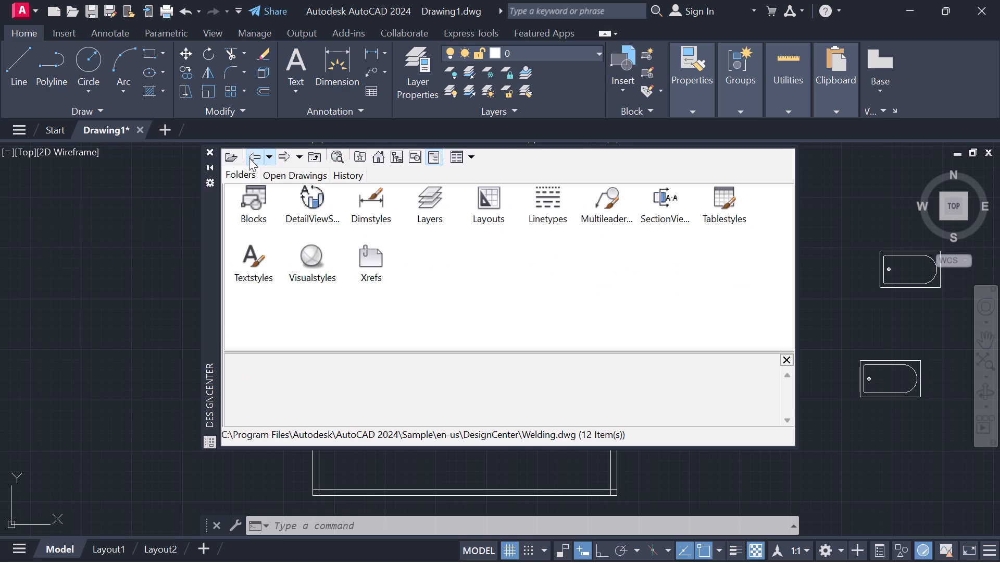
click(249, 158)
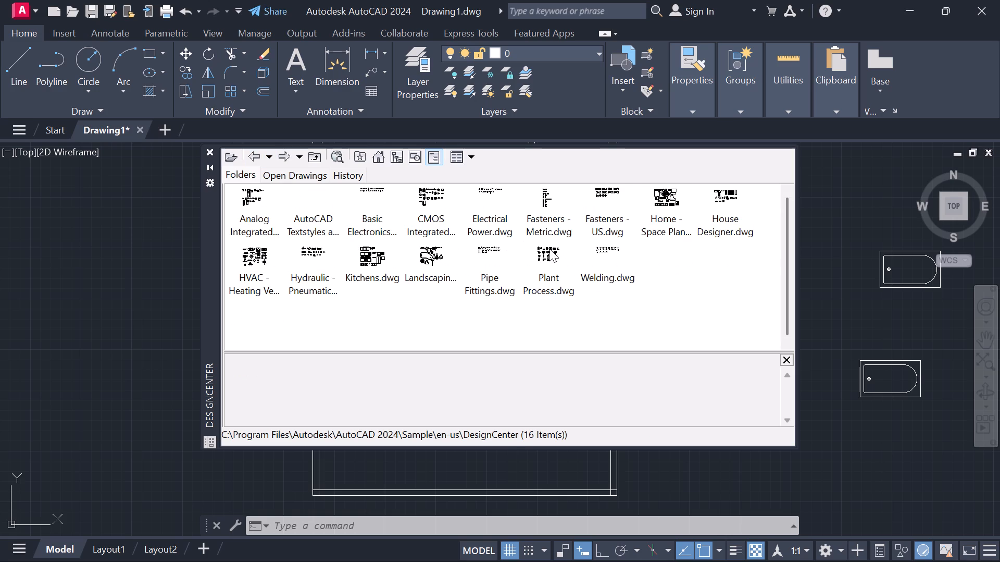
double_click(549, 249)
double_click(253, 195)
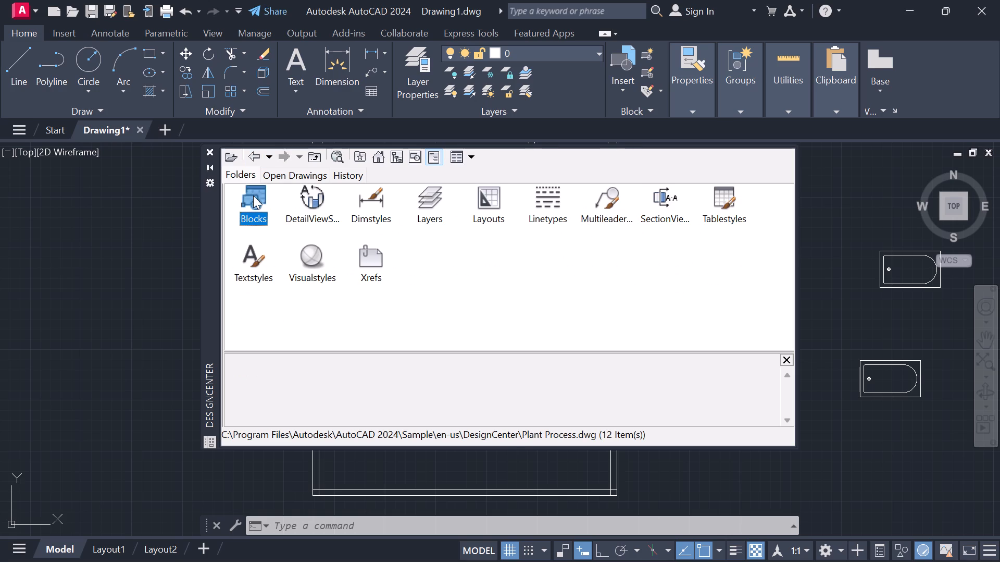
scroll(347, 230, down, 2)
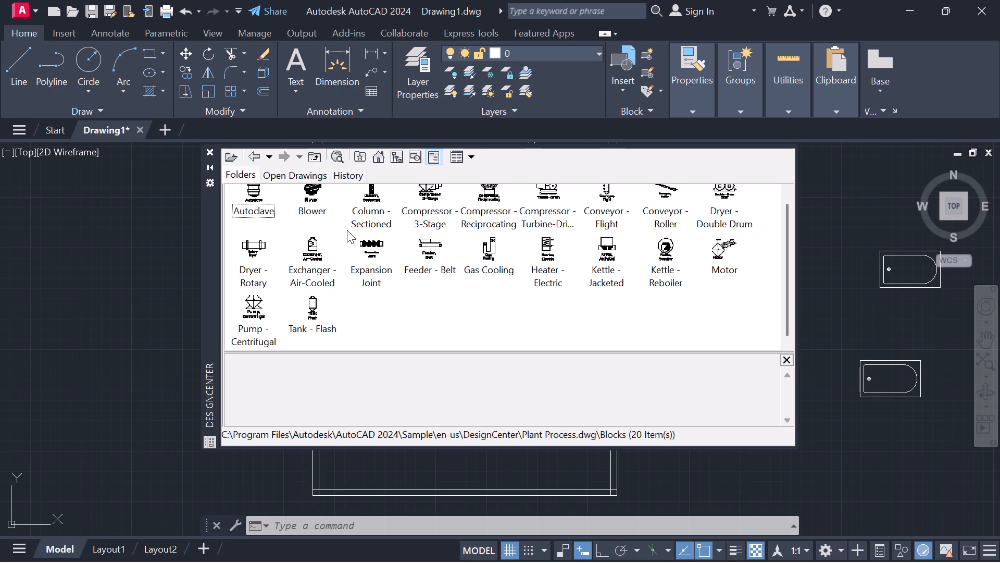
scroll(347, 230, up, 3)
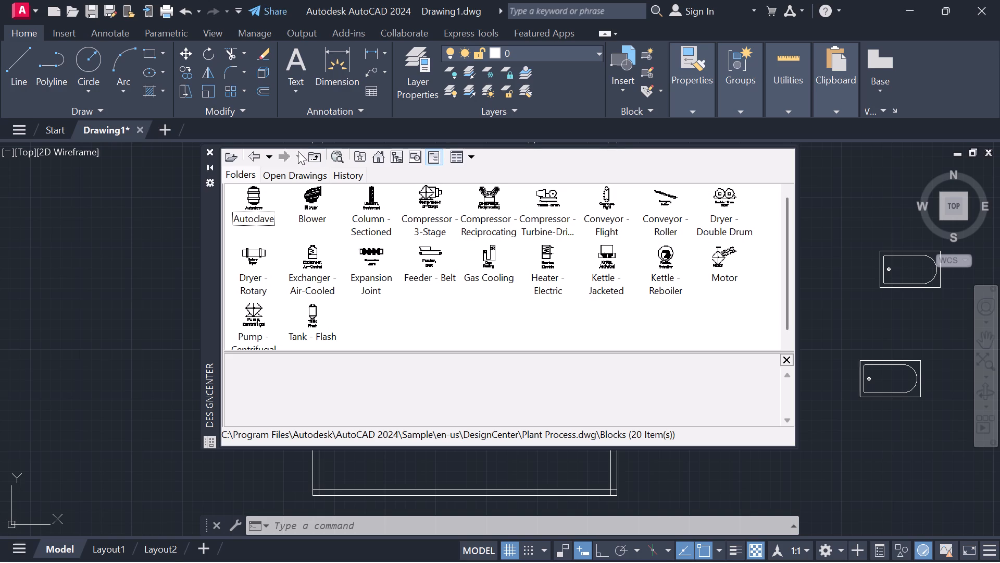
click(248, 158)
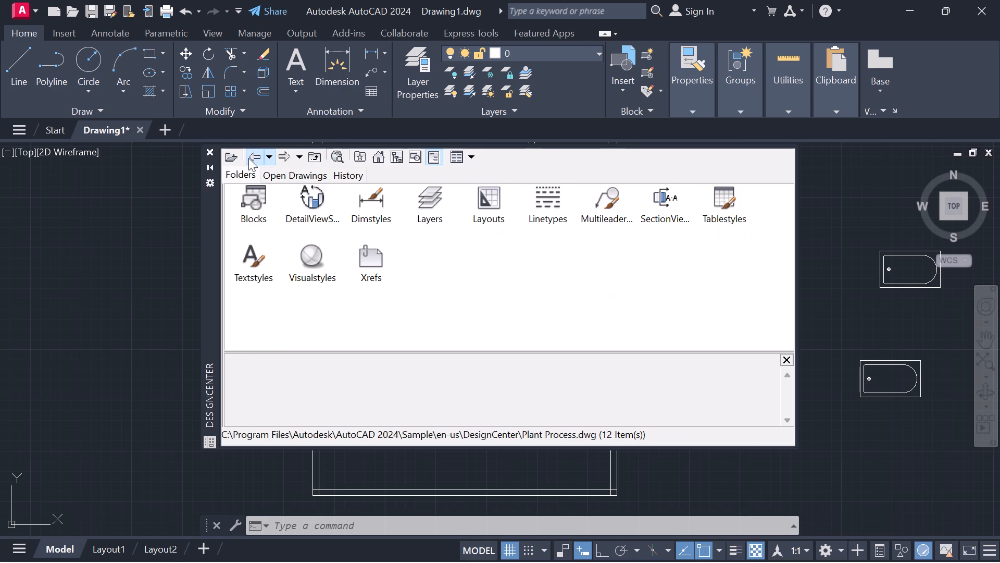
click(248, 157)
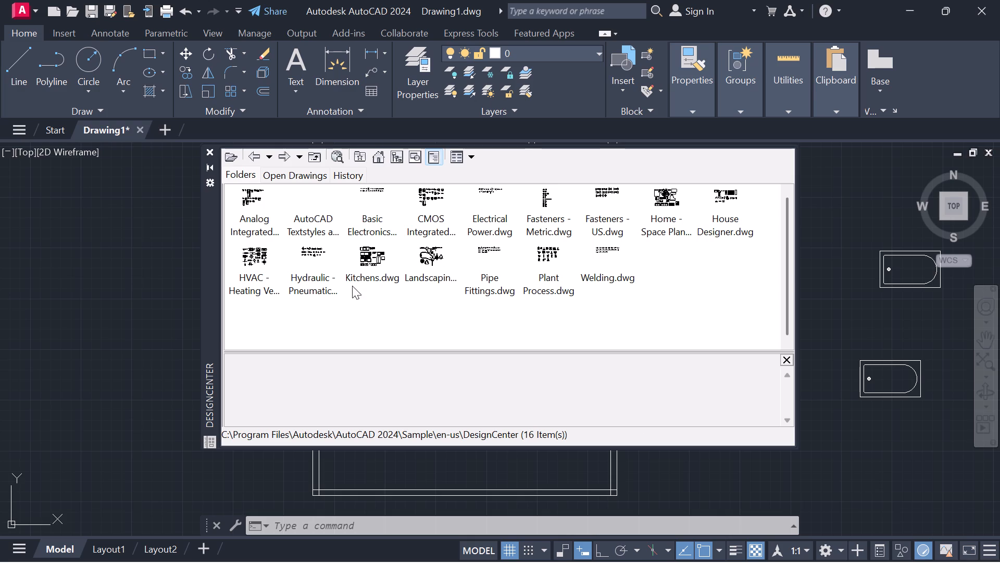
Look through the blocks of HVAC - Heating Ventilation Air Conditioning.dwg in DesignCenter, and return to the sample drawings.
double_click(252, 266)
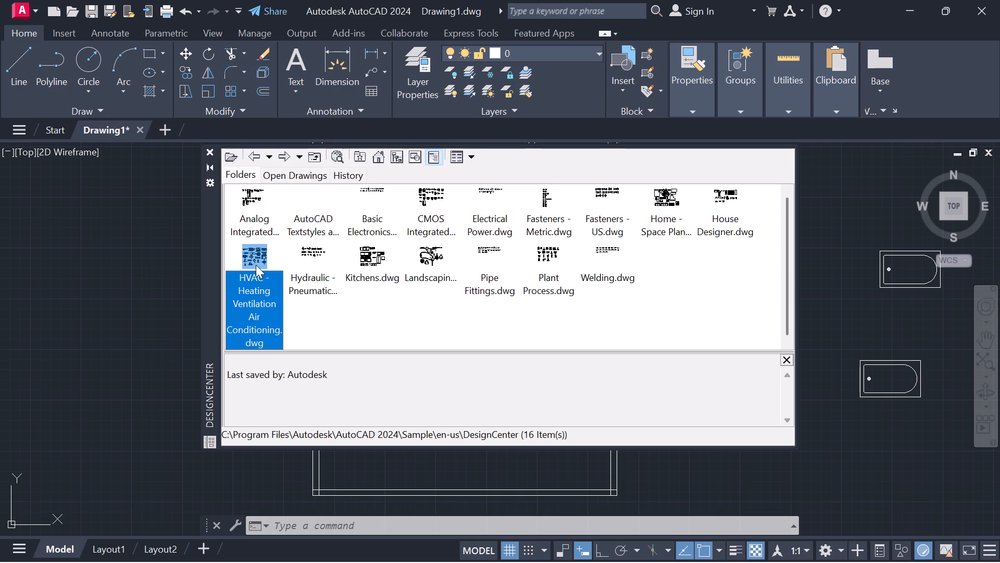
double_click(256, 266)
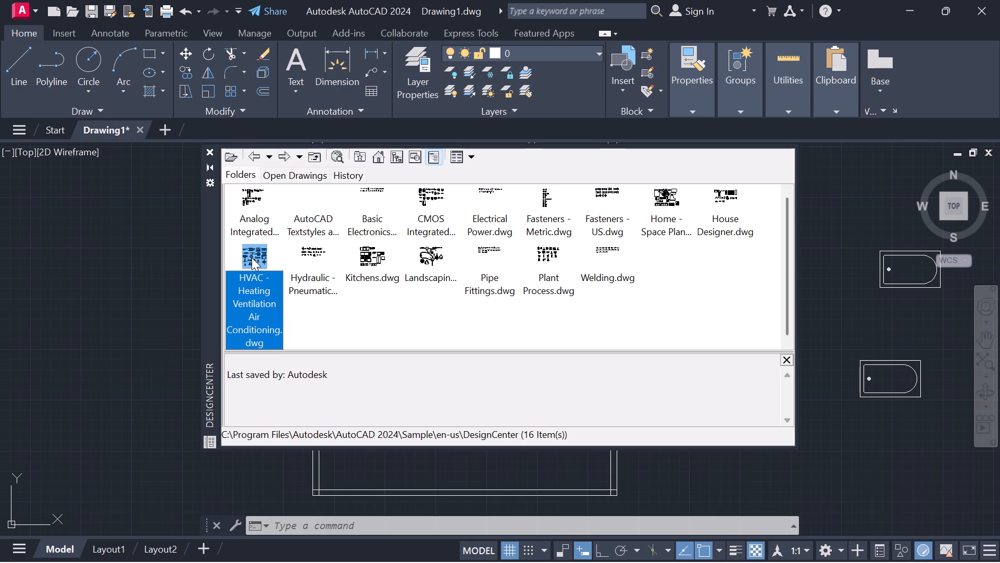
double_click(252, 258)
click(251, 253)
click(324, 323)
click(253, 243)
click(253, 247)
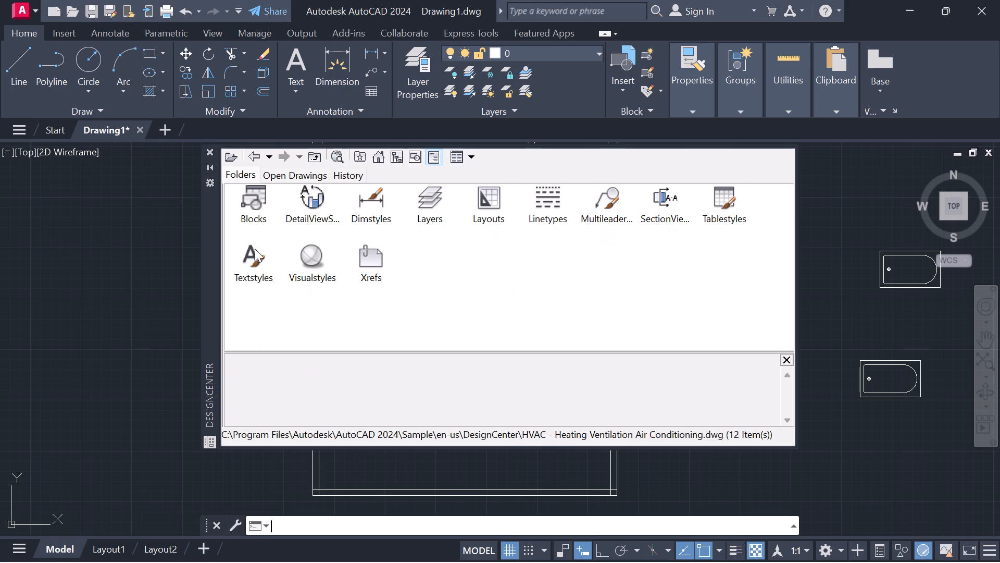
double_click(242, 210)
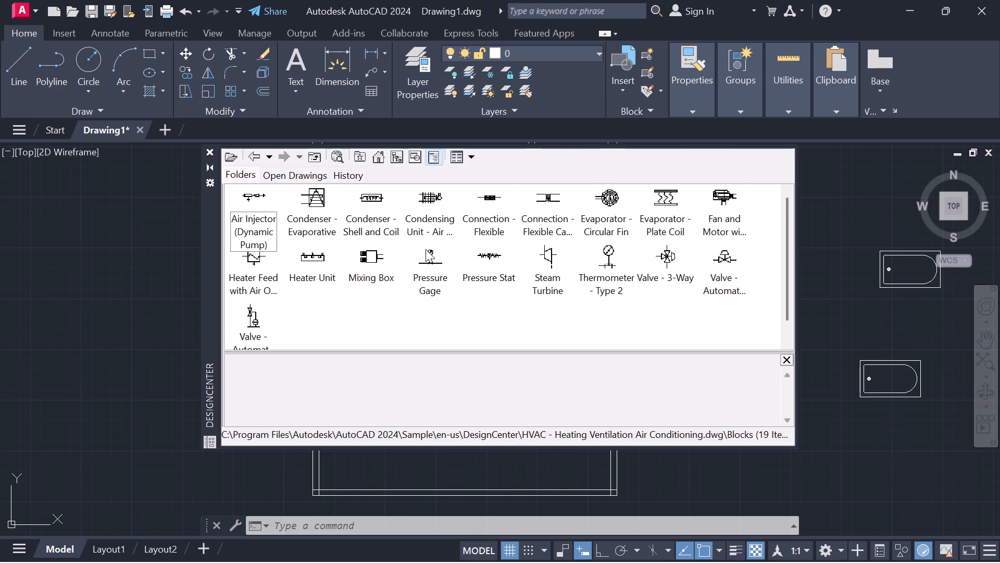
scroll(472, 260, down, 3)
scroll(476, 261, up, 4)
click(252, 156)
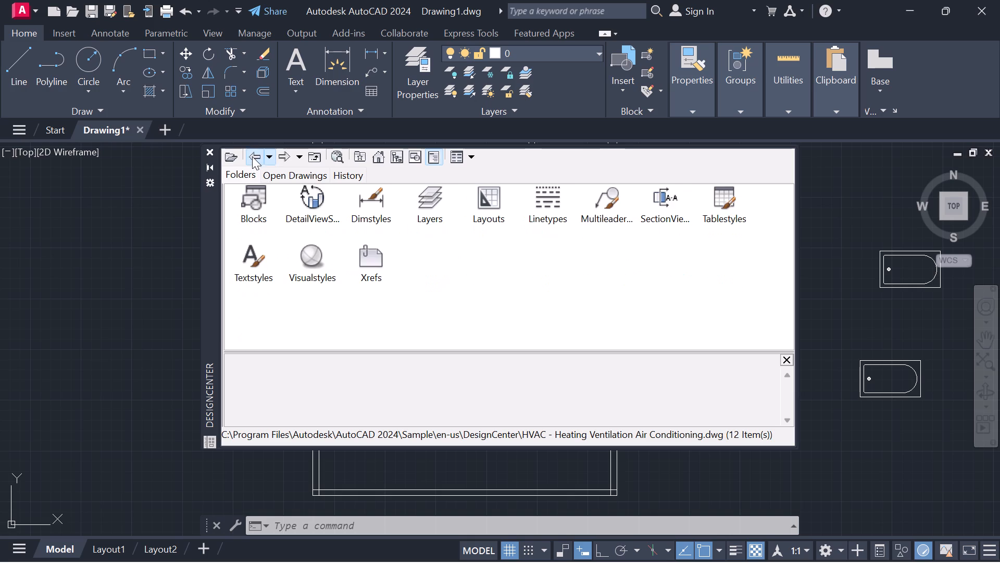
click(252, 156)
click(250, 153)
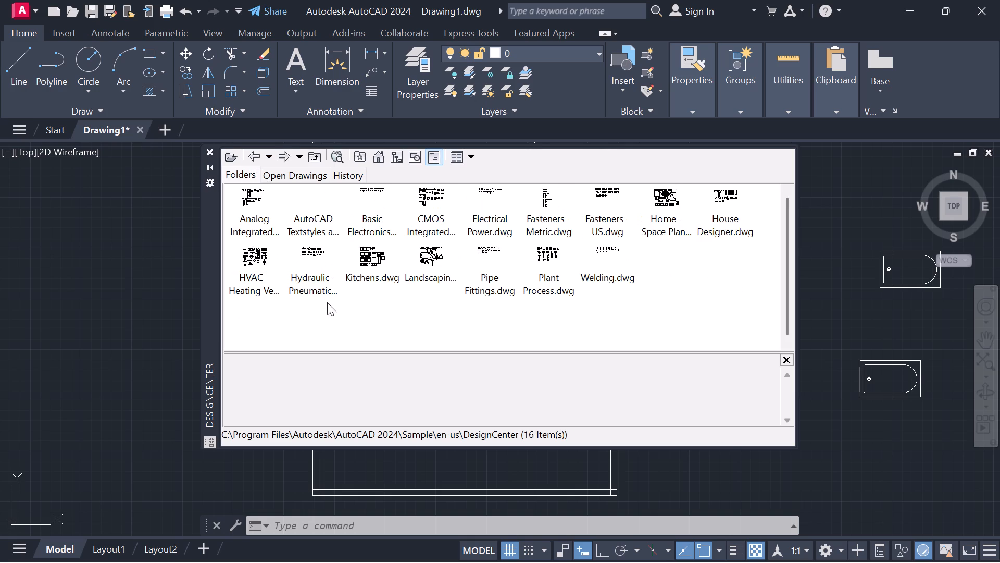
Look through the blocks of Hydraulic - Pneumatic.dwg in DesignCenter, and return to the sample drawings.
double_click(312, 256)
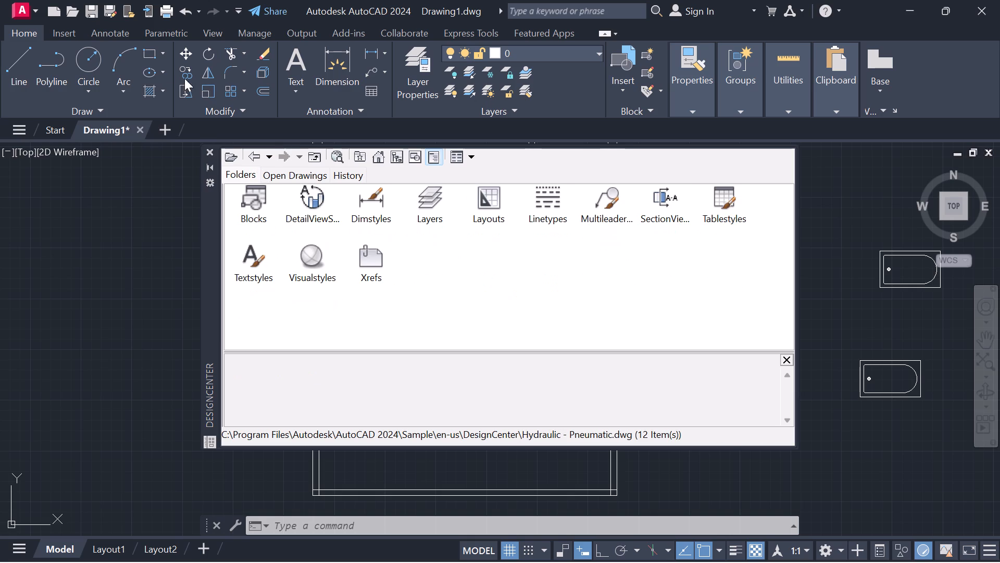
click(254, 193)
click(255, 198)
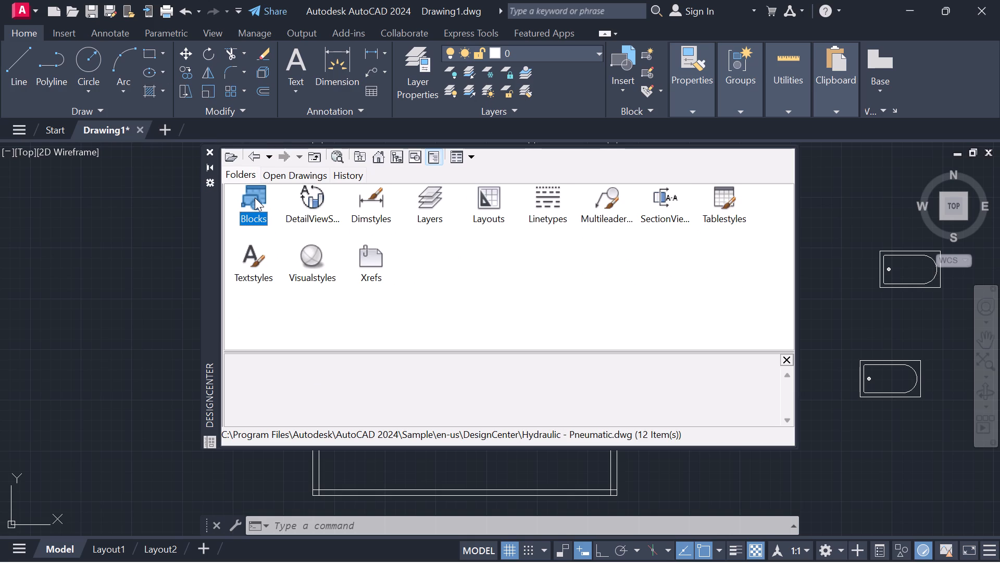
drag(255, 200, 269, 230)
click(264, 225)
double_click(253, 193)
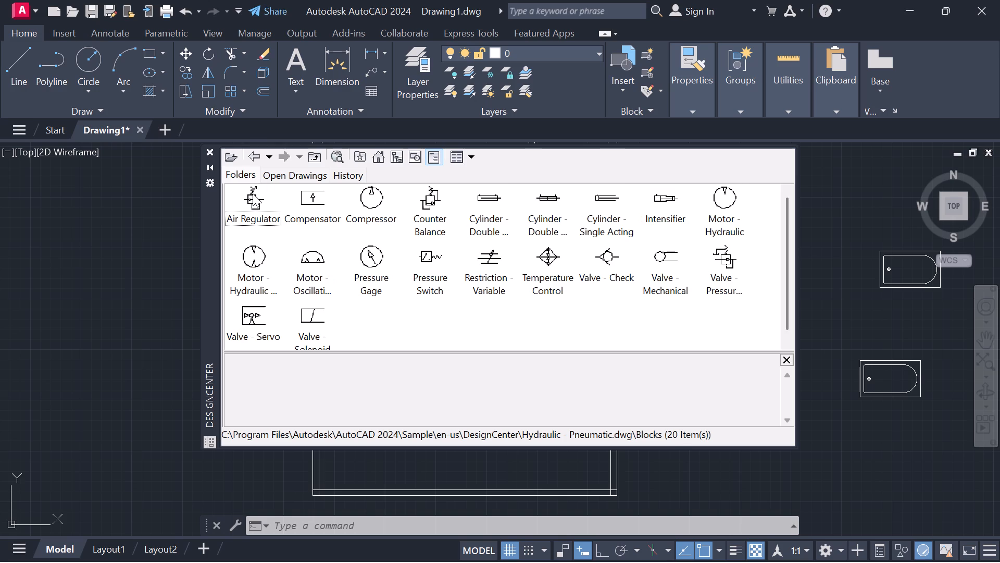
scroll(253, 193, down, 3)
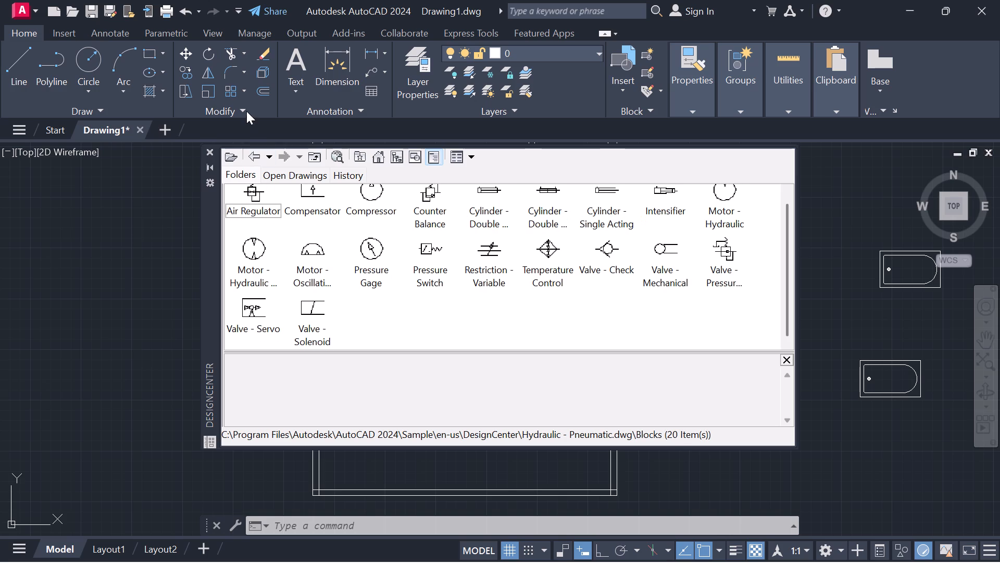
scroll(246, 111, up, 5)
scroll(310, 248, up, 3)
scroll(306, 244, down, 1)
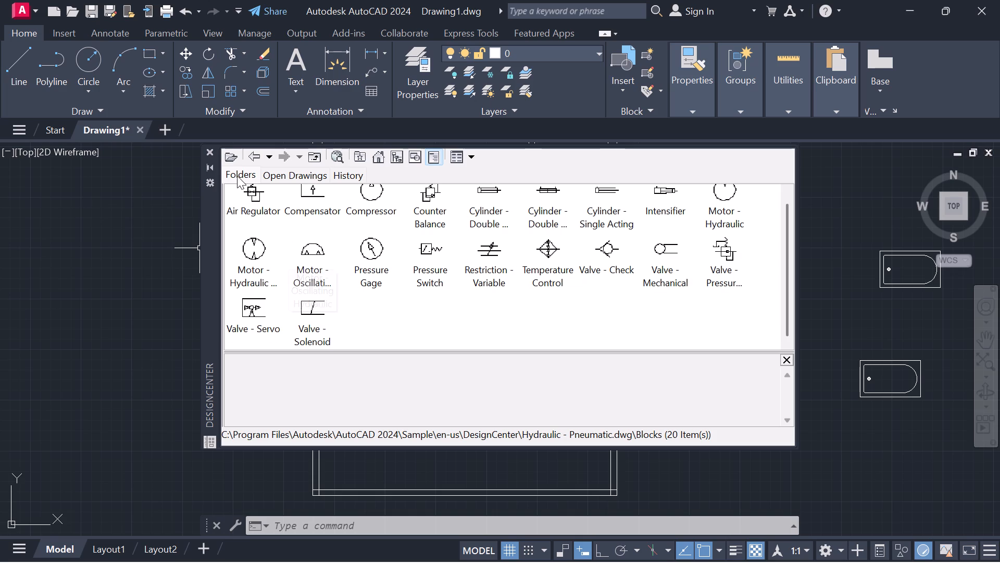
click(254, 159)
click(254, 158)
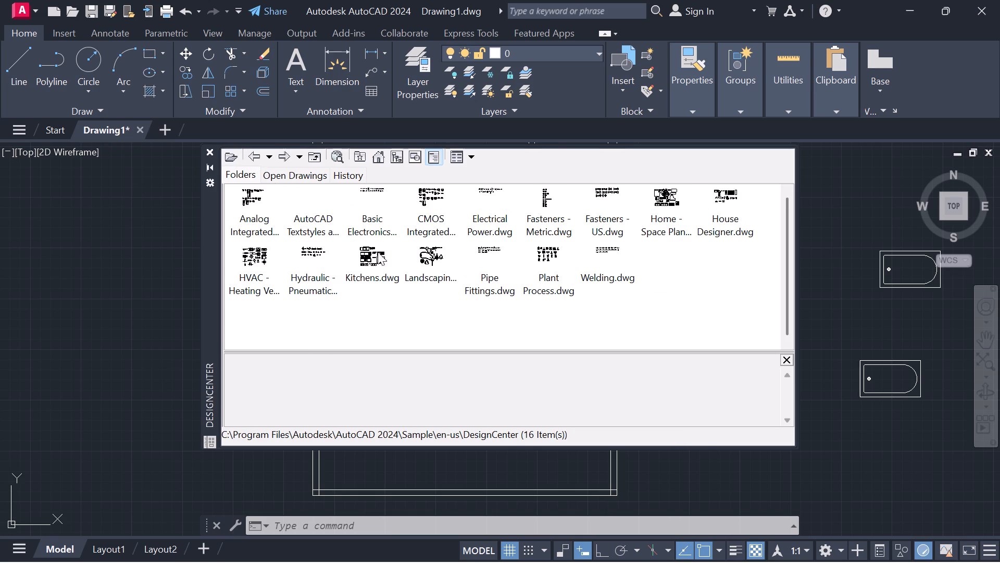
Look through the blocks of Landscaping.dwg in DesignCenter, and return to the sample drawings.
click(428, 245)
drag(428, 243, 440, 214)
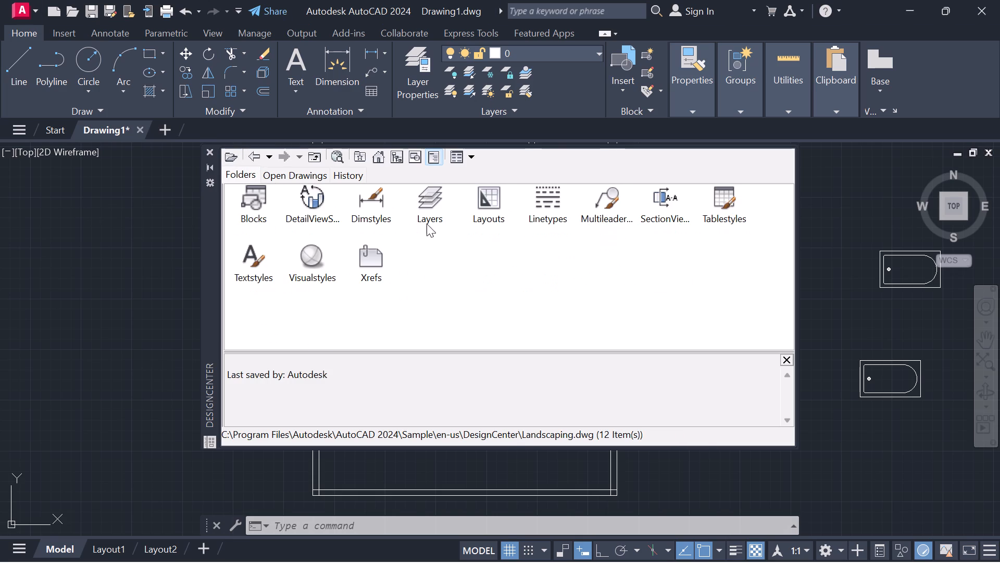
double_click(249, 189)
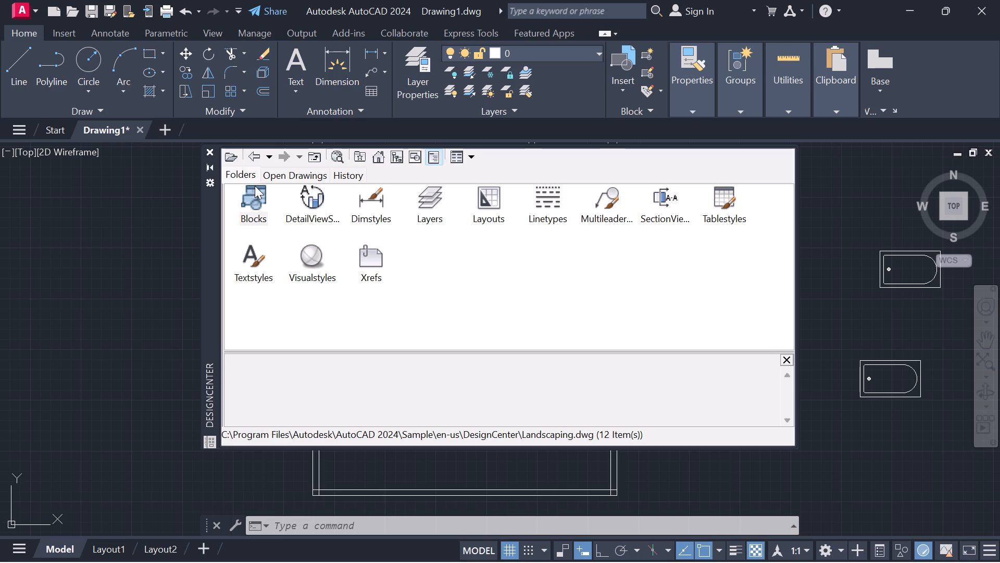
double_click(255, 186)
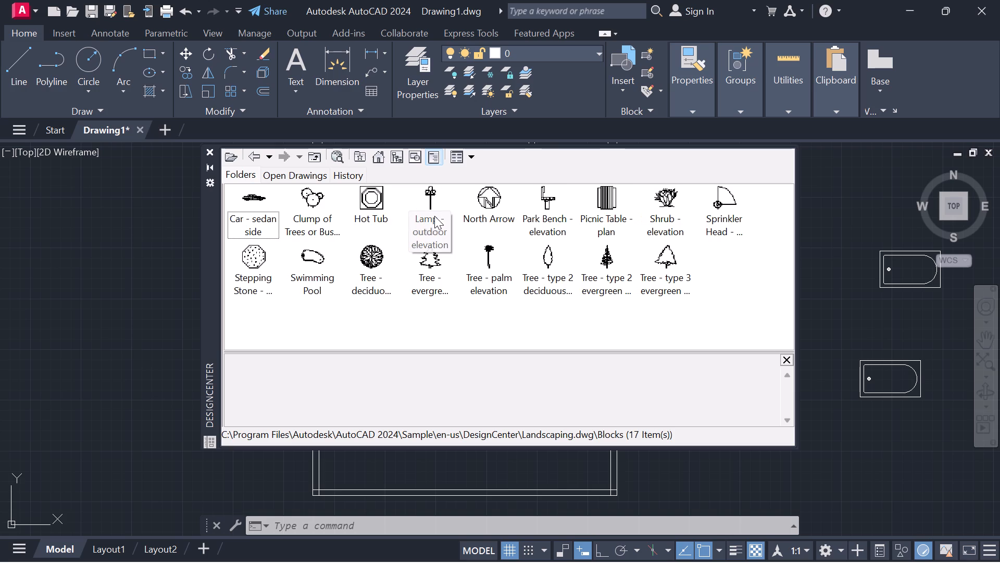
scroll(437, 216, down, 3)
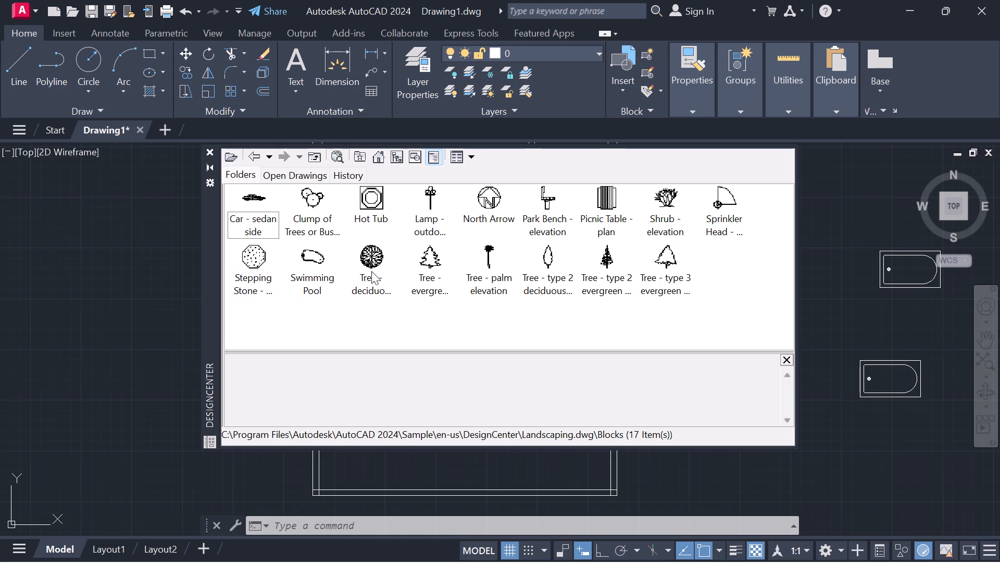
click(254, 155)
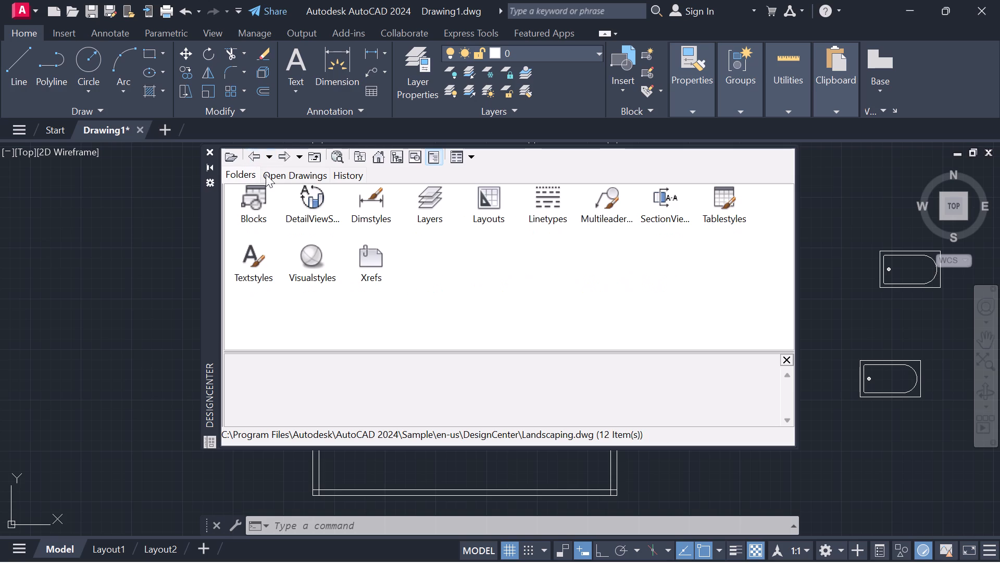
click(248, 153)
Look through the blocks of Pipe Fittings.dwg in DesignCenter, and return to the sample drawings.
double_click(493, 252)
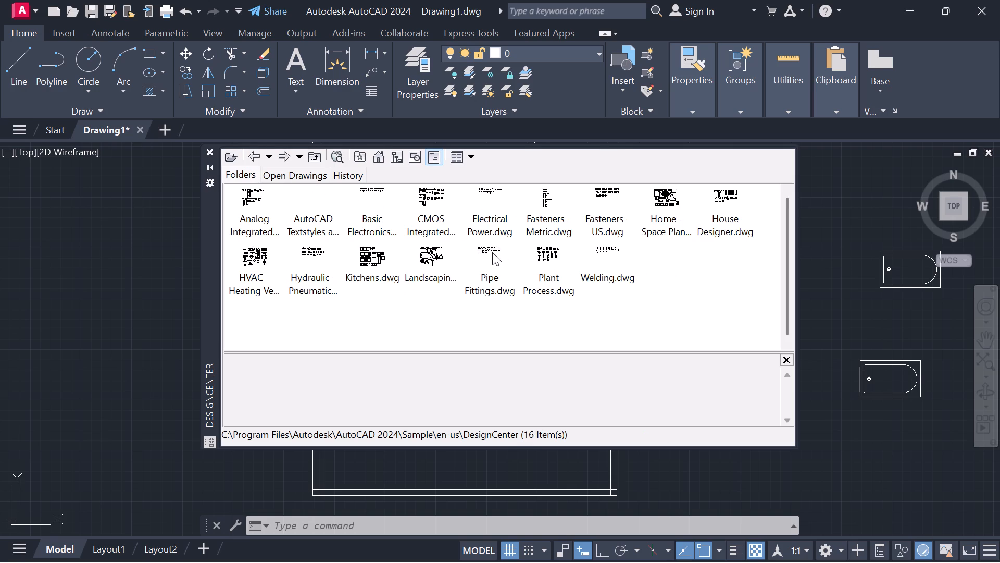
double_click(490, 252)
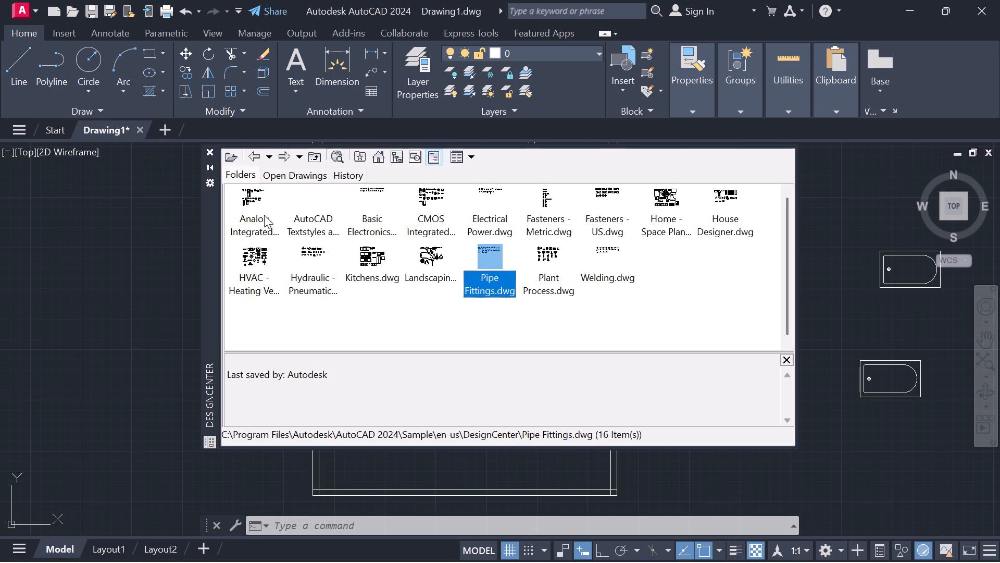
double_click(258, 206)
scroll(346, 247, down, 3)
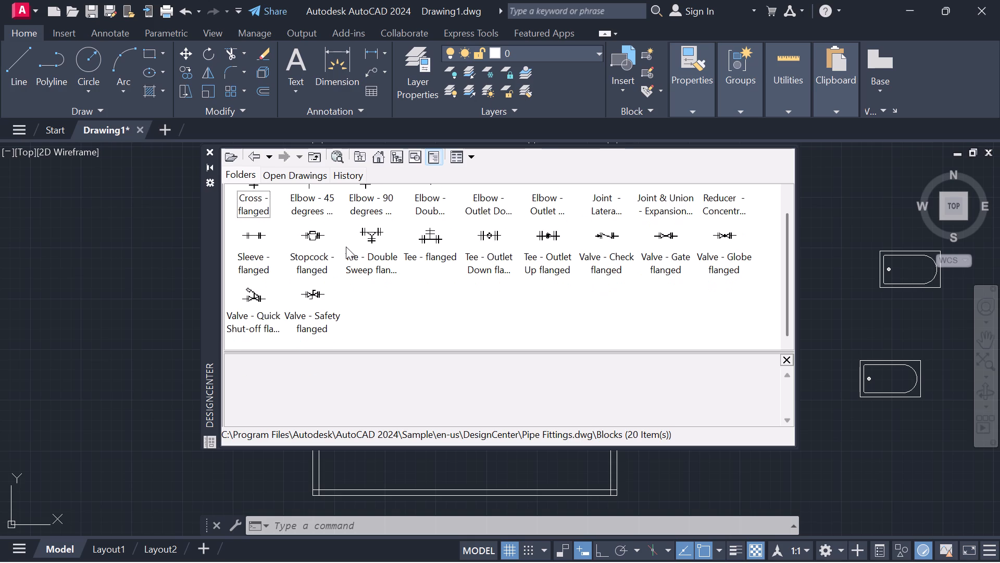
scroll(346, 247, up, 5)
scroll(346, 247, down, 5)
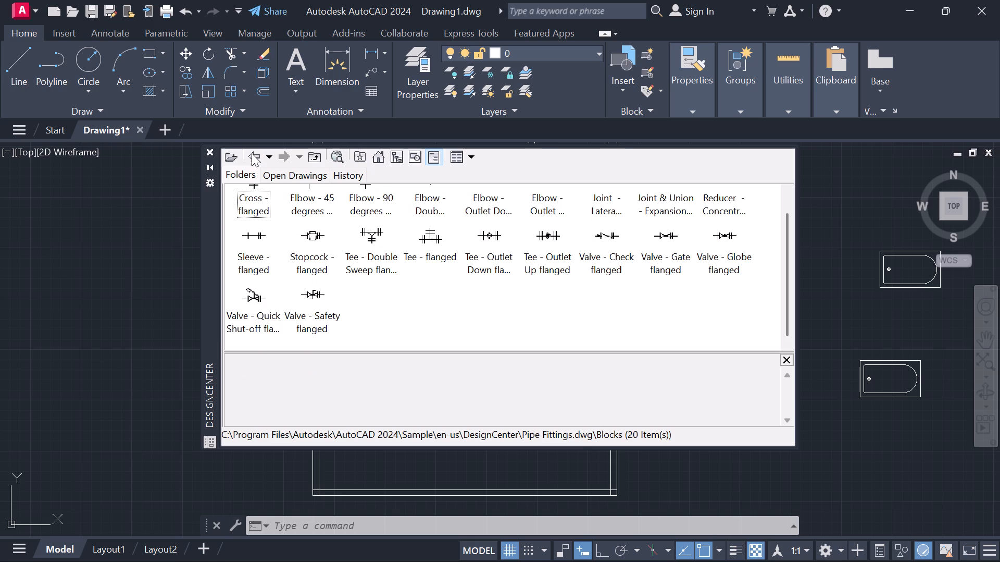
click(252, 154)
click(252, 154)
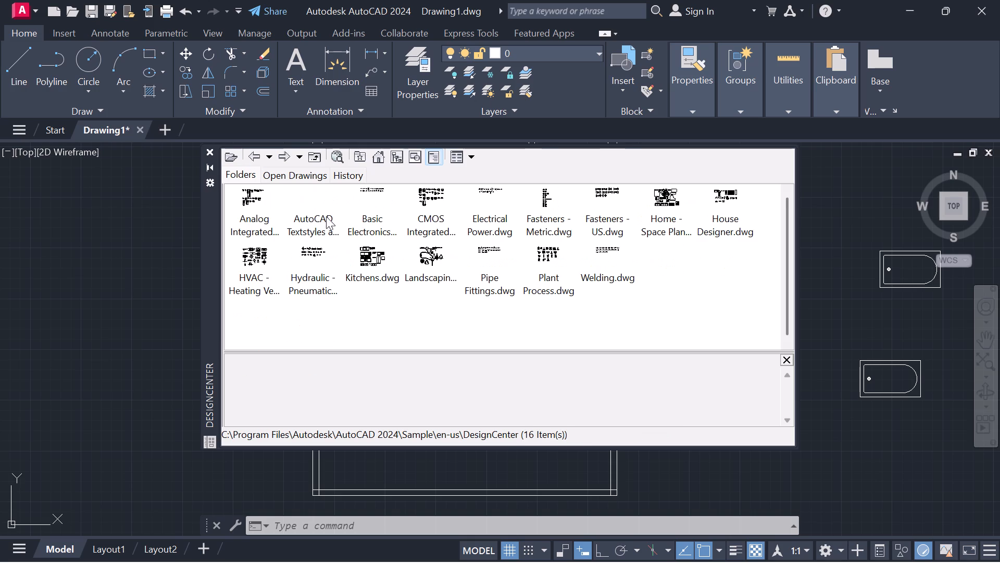
scroll(365, 212, up, 3)
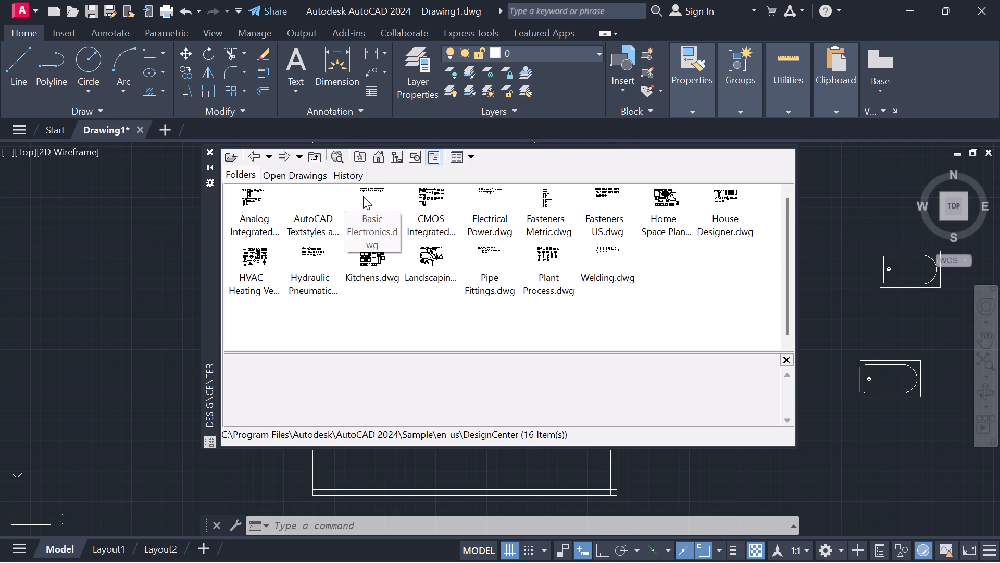
Look through the blocks of Structural - Metric.dwg in the Dynamic Blocks folder, and return to the en-us sample folder.
click(253, 155)
click(259, 201)
click(259, 201)
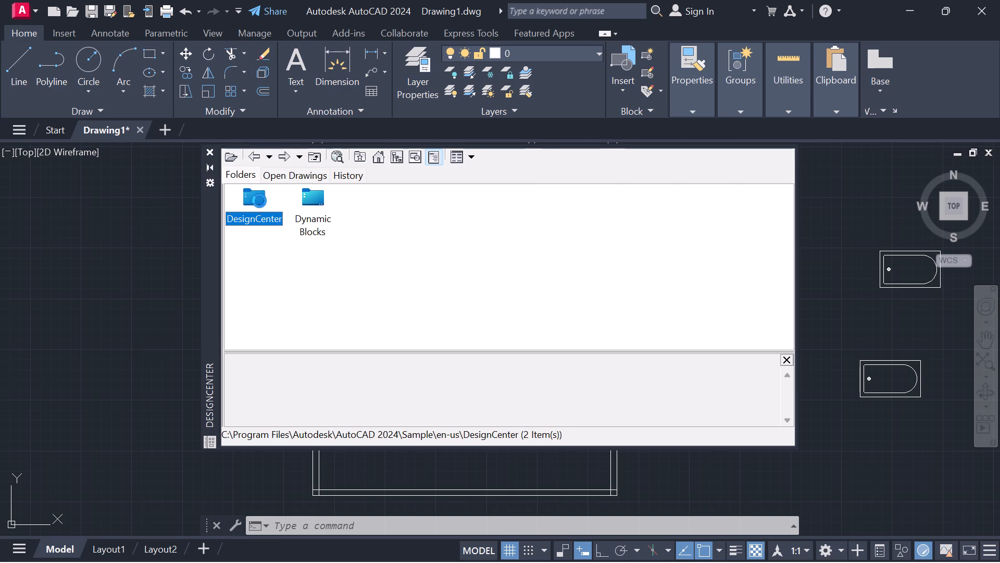
click(249, 160)
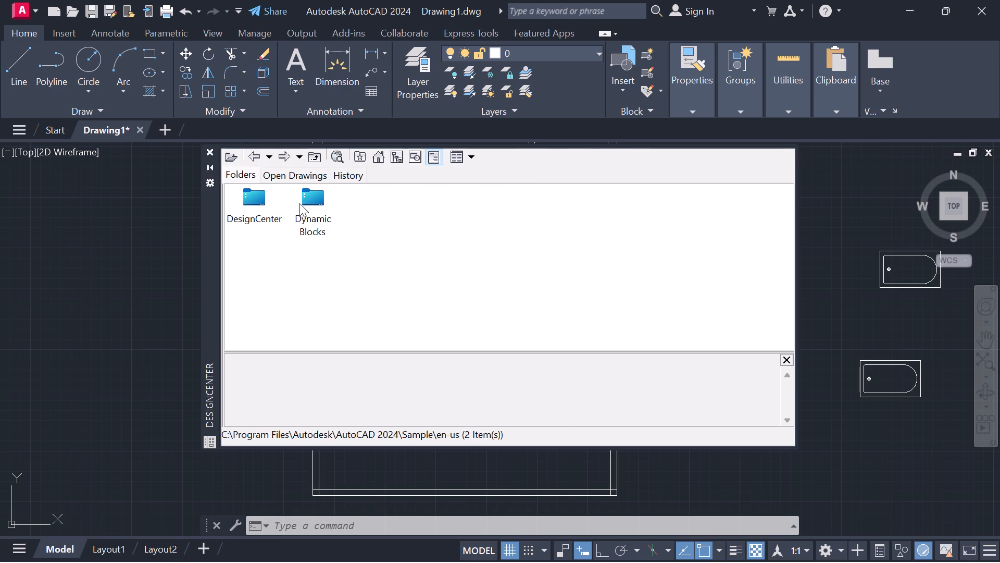
double_click(304, 199)
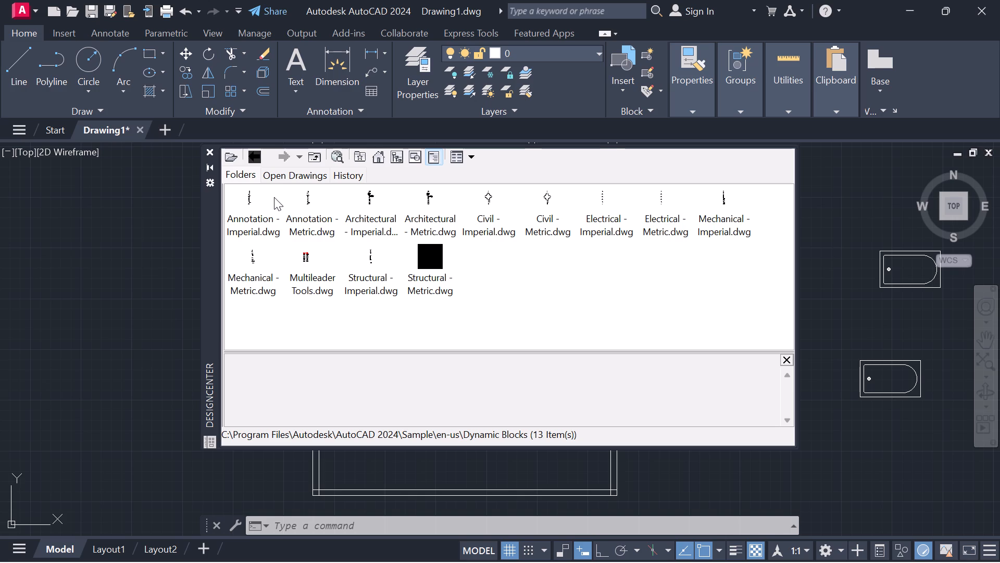
click(431, 260)
click(431, 260)
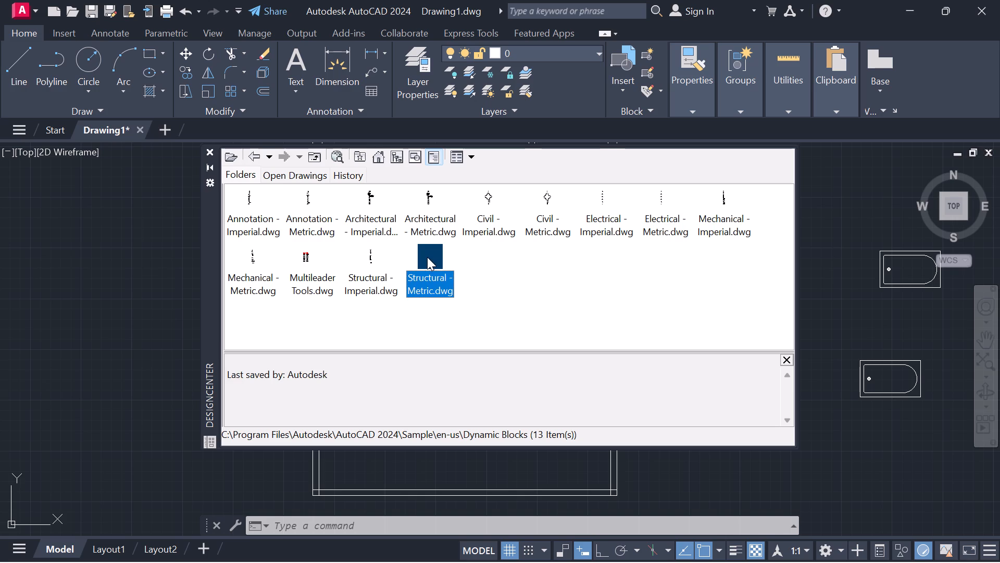
double_click(426, 256)
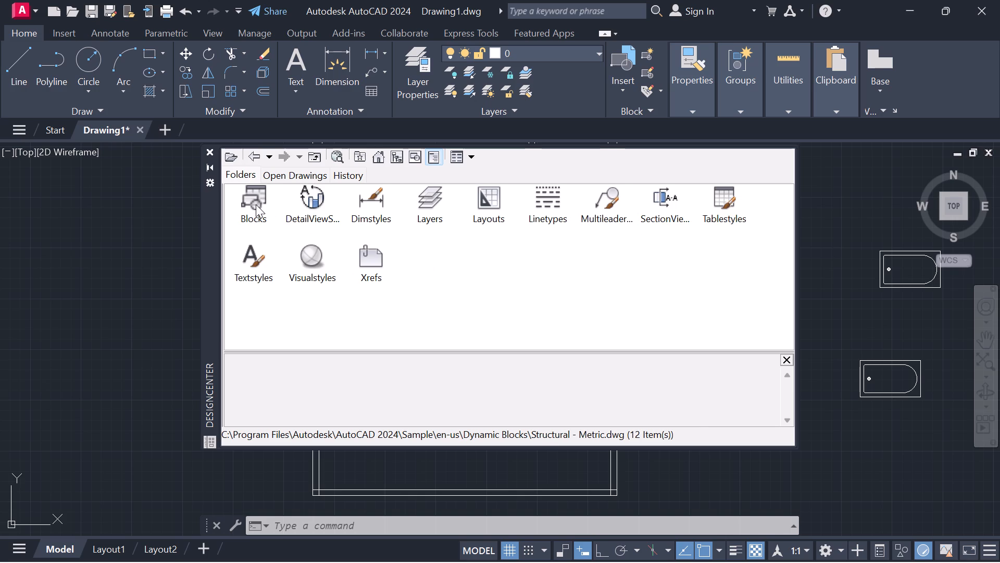
double_click(256, 204)
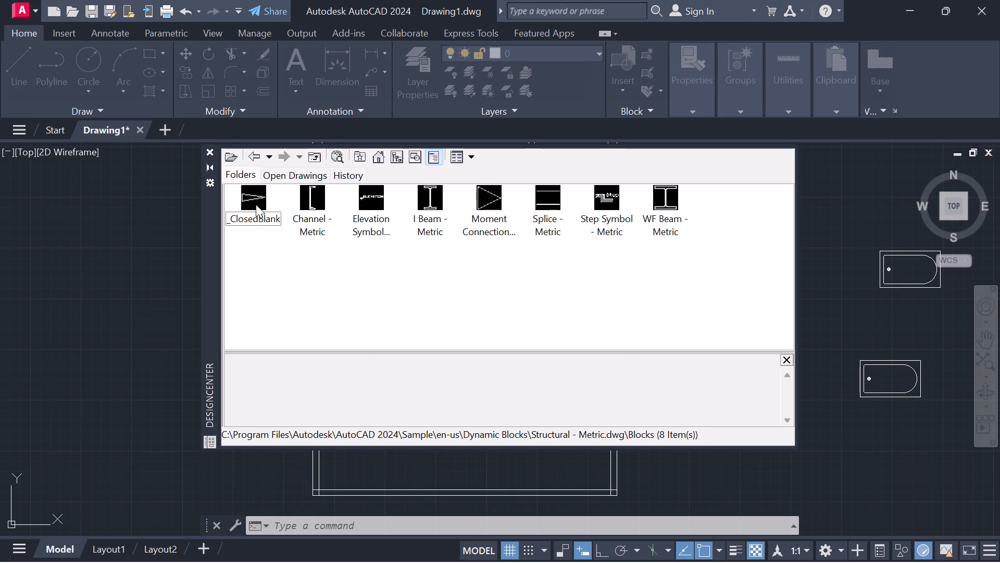
click(250, 157)
click(250, 157)
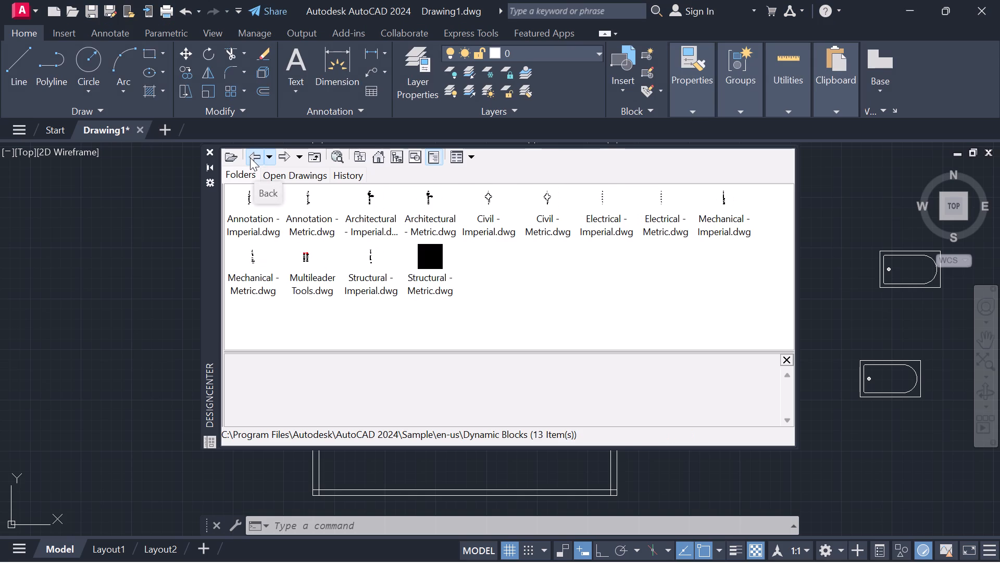
click(250, 157)
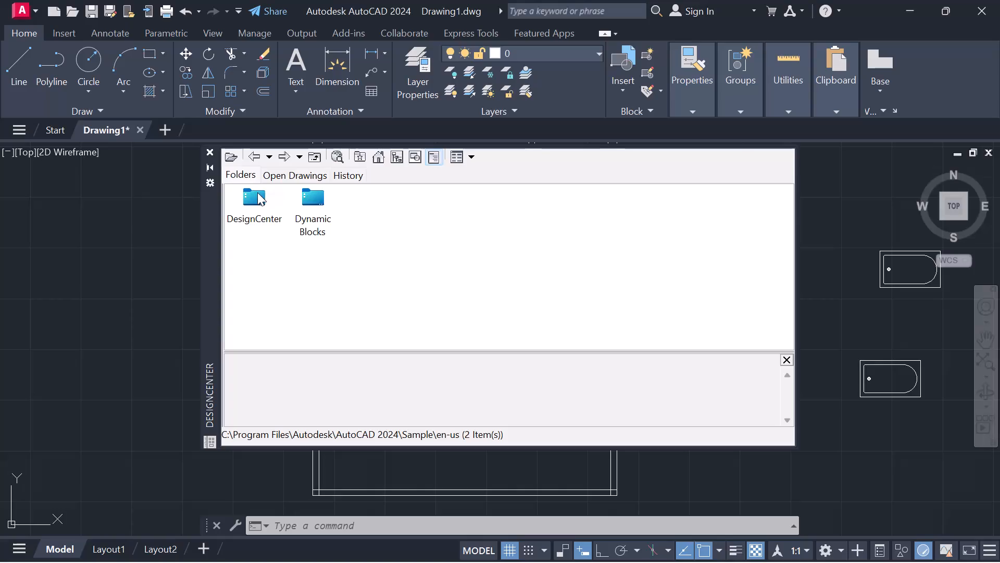
Open the blocks of Home - Space Planner.dwg from the DesignCenter sample folder.
click(254, 160)
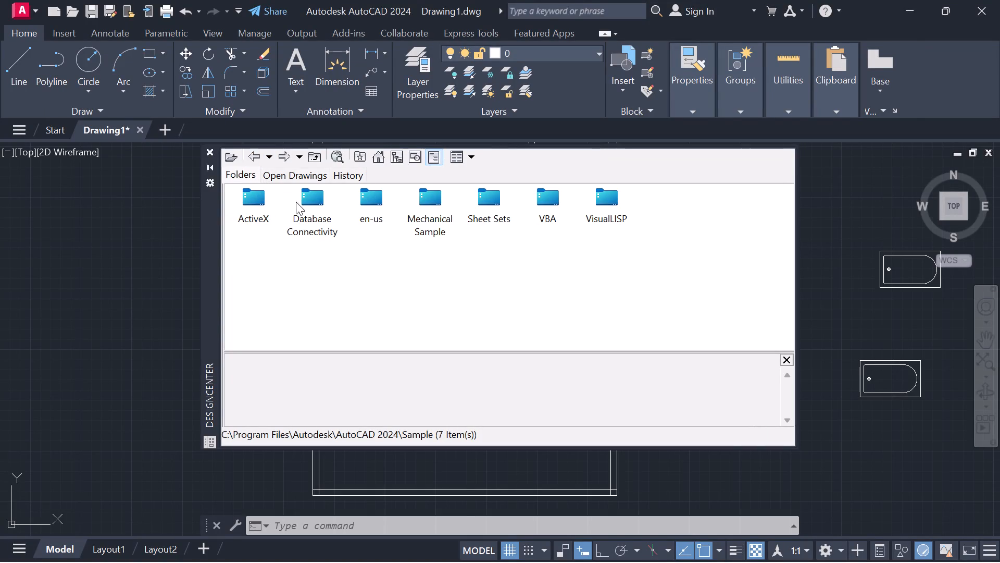
double_click(367, 203)
double_click(259, 200)
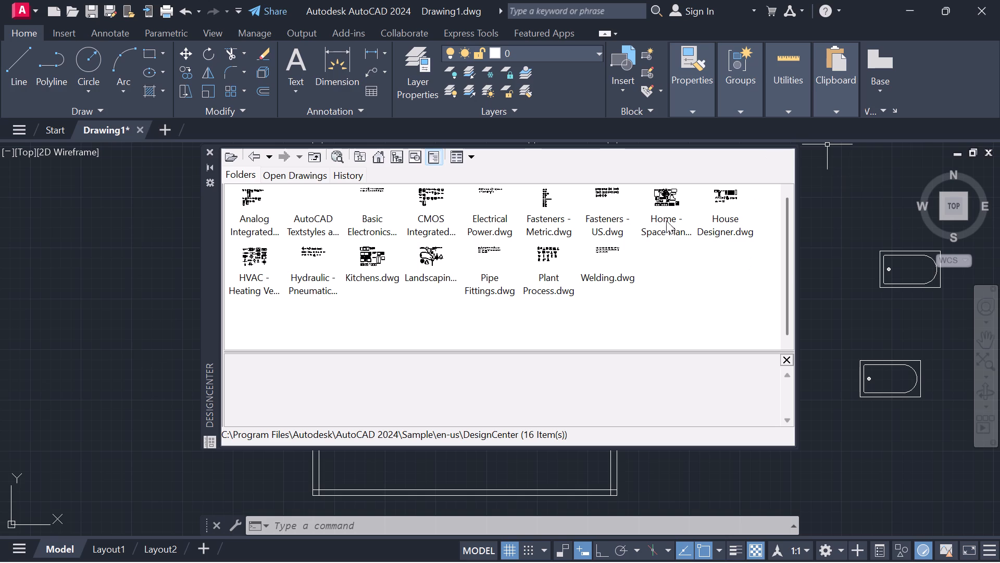
click(660, 204)
click(661, 204)
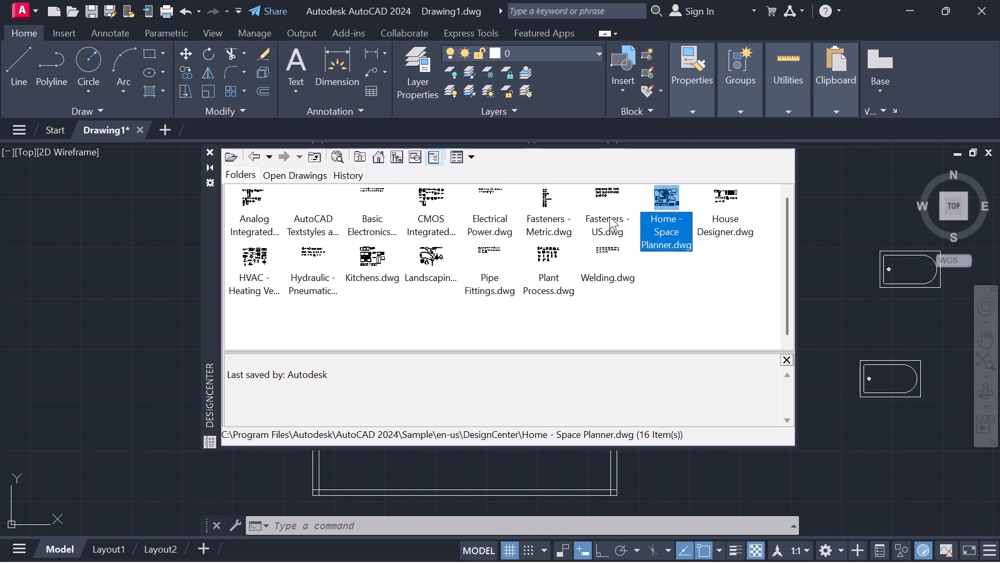
click(254, 198)
click(254, 198)
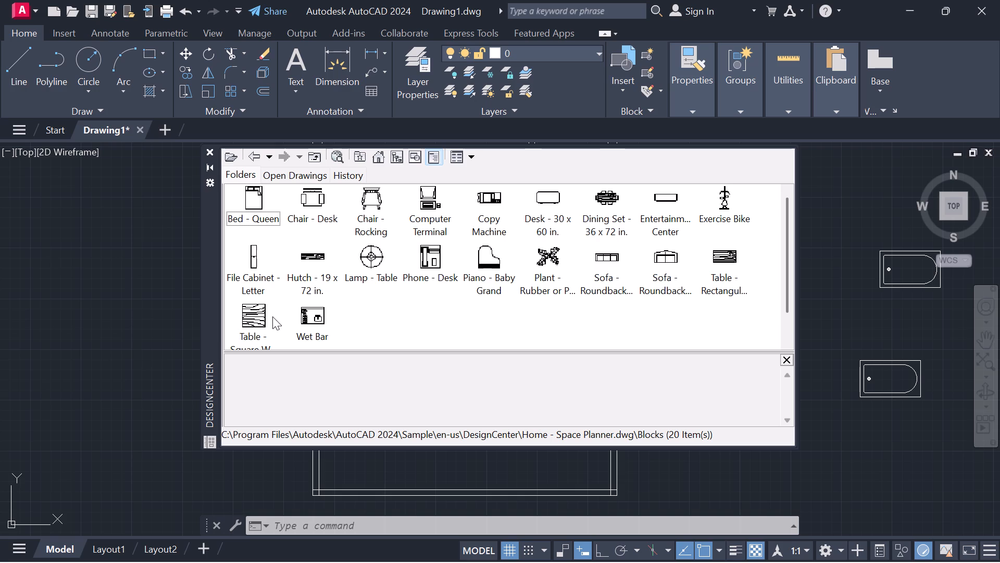
Insert the Bed - Queen block exploded at scale 1 and rotation 0 in the empty area west of the floor plan, and close DesignCenter.
scroll(271, 298, down, 2)
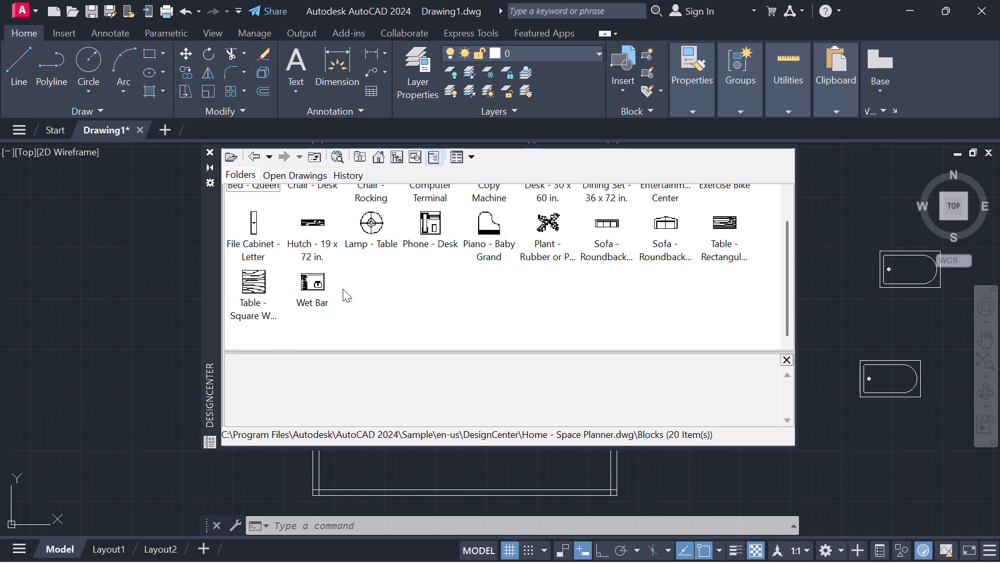
scroll(361, 304, up, 1)
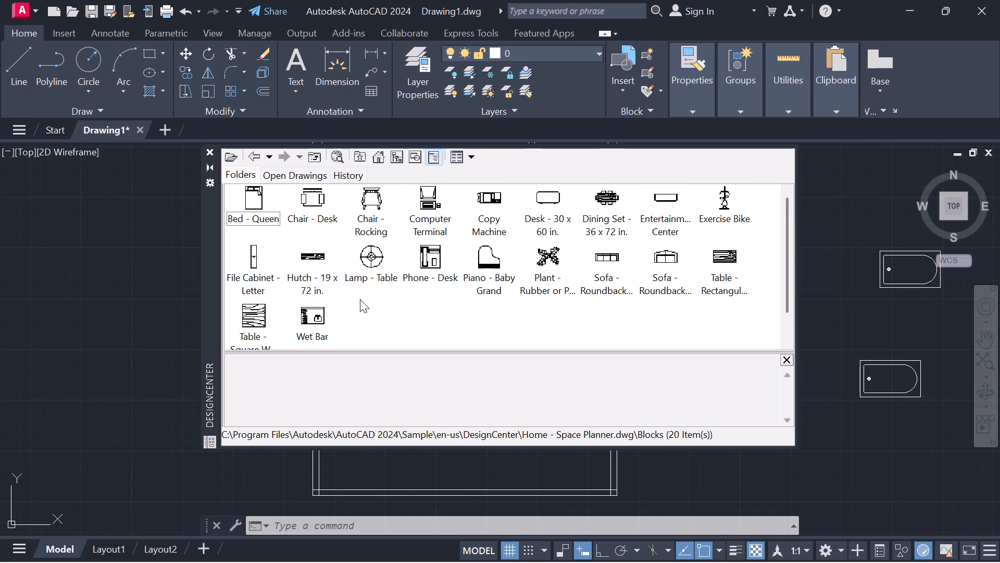
scroll(358, 298, up, 1)
double_click(245, 195)
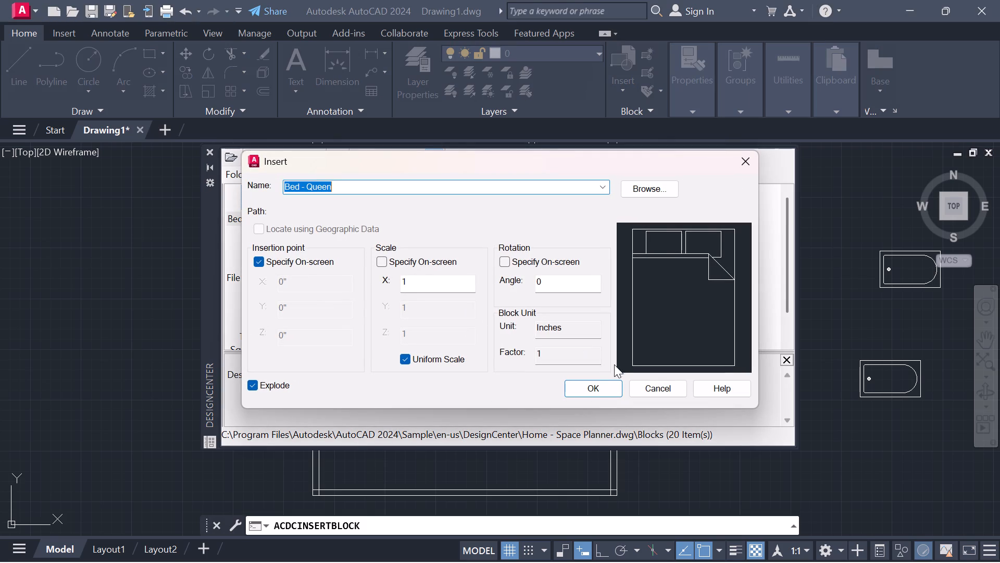
click(589, 386)
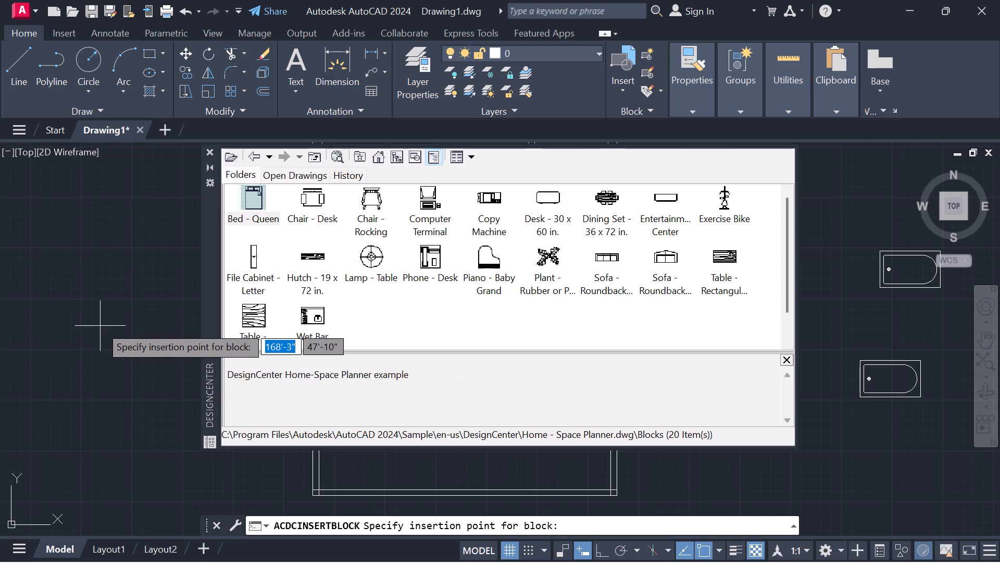
click(100, 326)
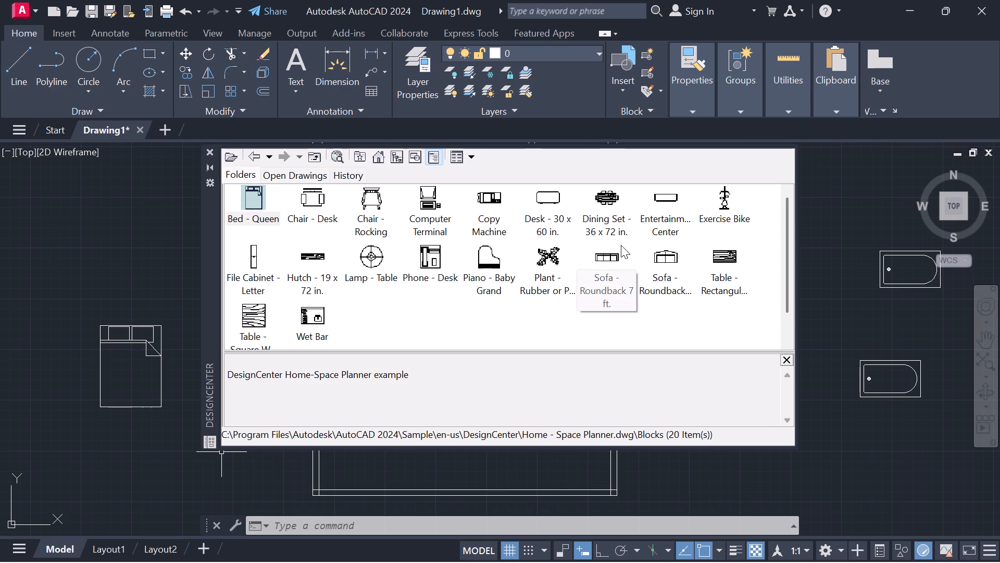
key(Escape)
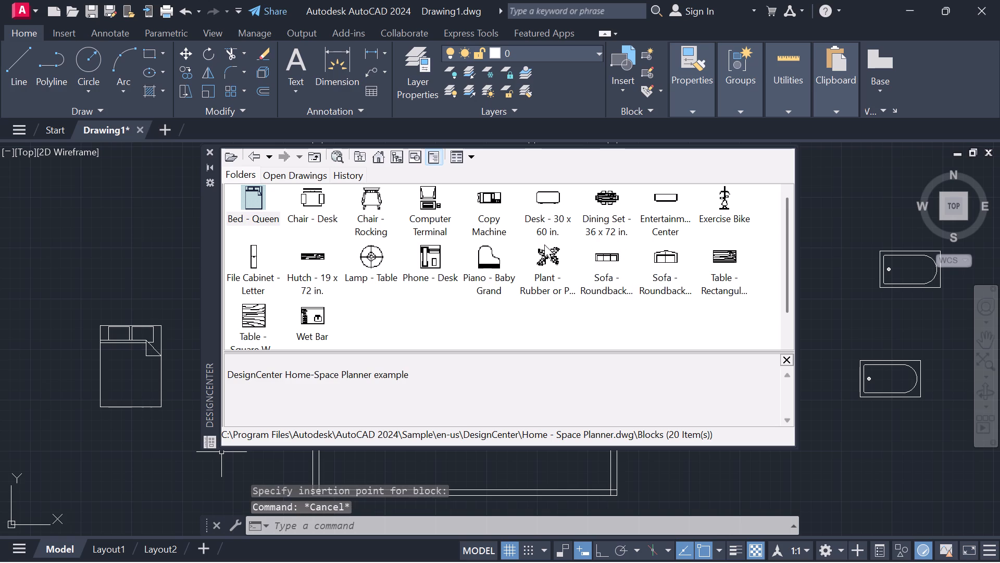
click(211, 152)
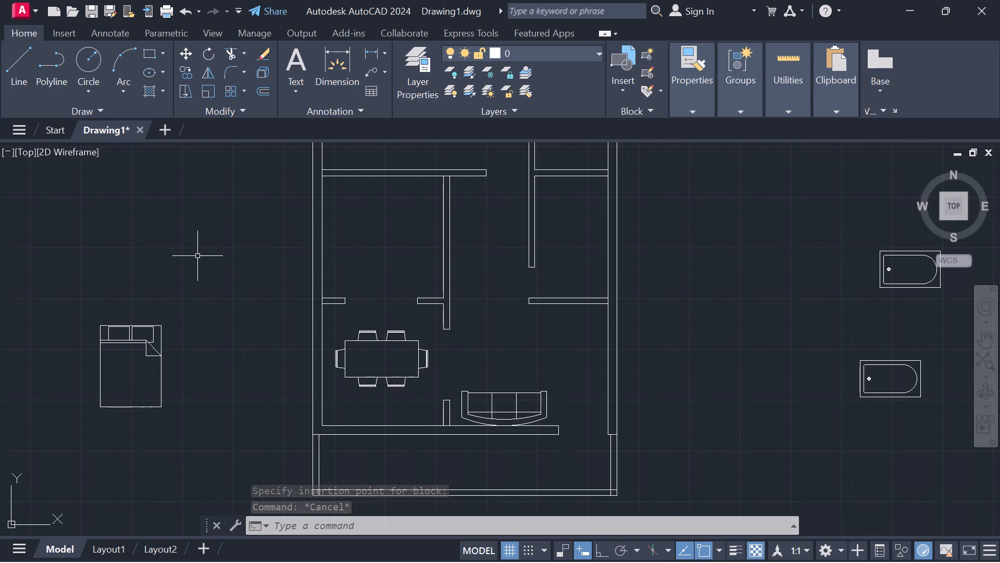
Rotate the queen bed 90° counterclockwise about its lower-left corner.
scroll(174, 310, down, 1)
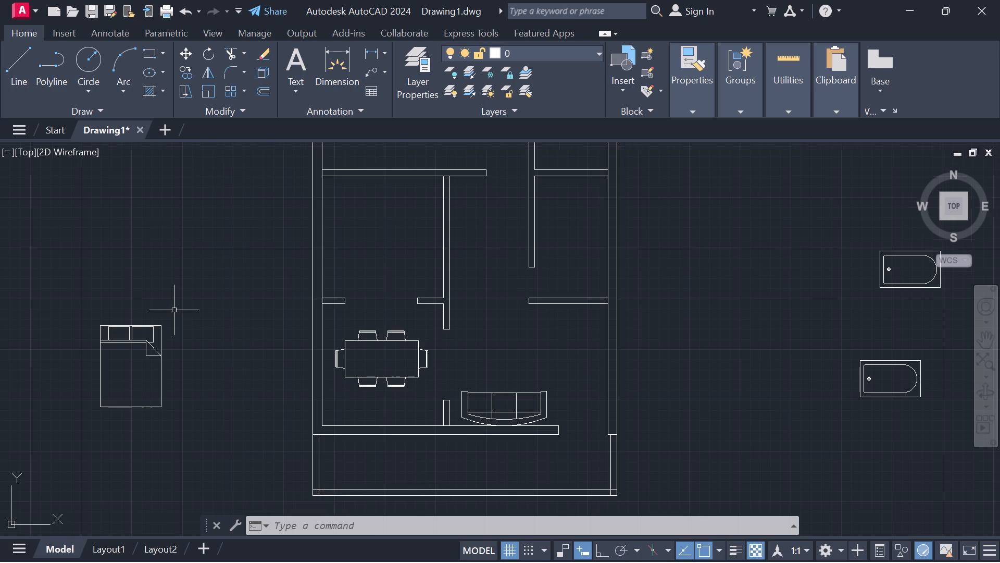
drag(166, 306, 193, 368)
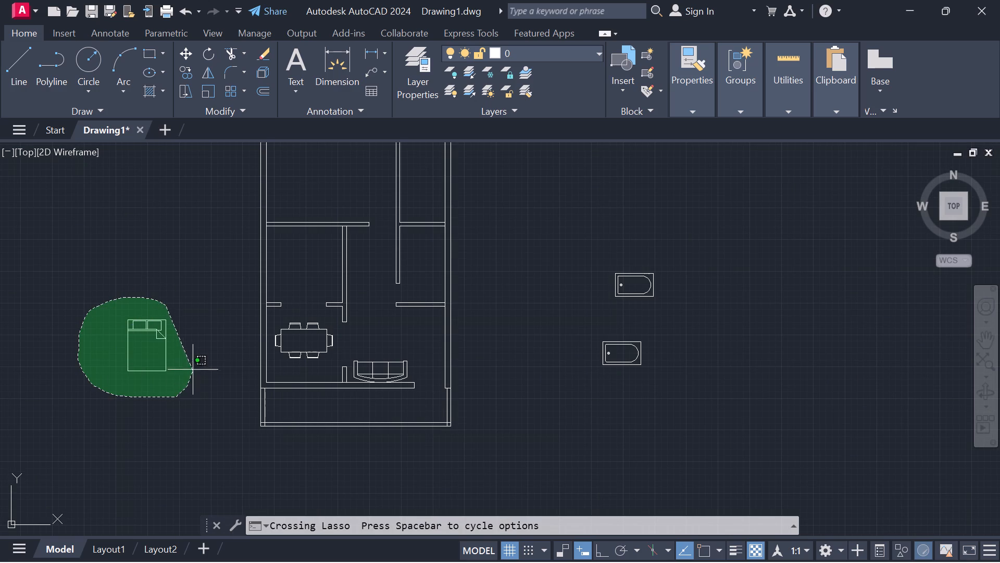
drag(193, 368, 194, 358)
click(207, 59)
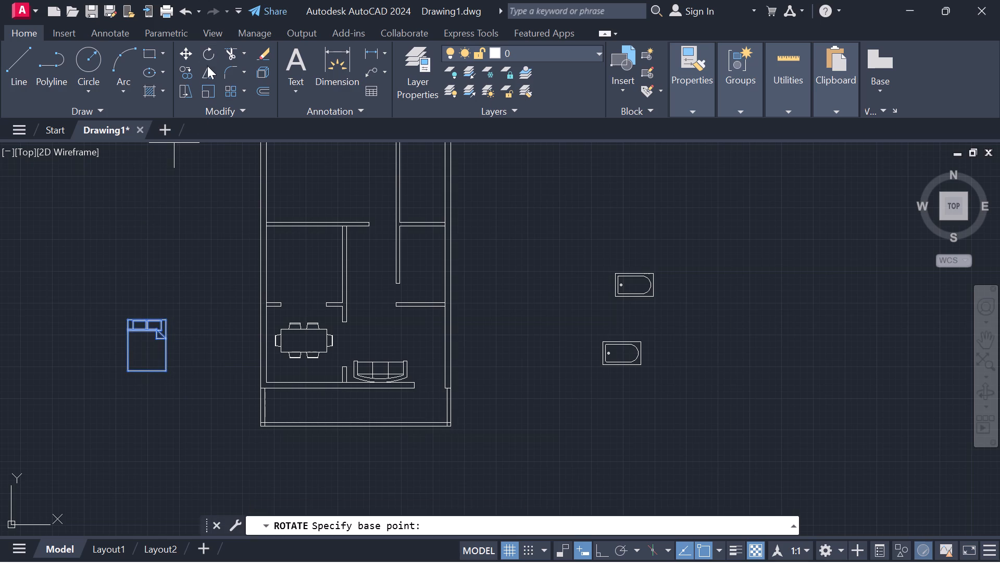
click(127, 370)
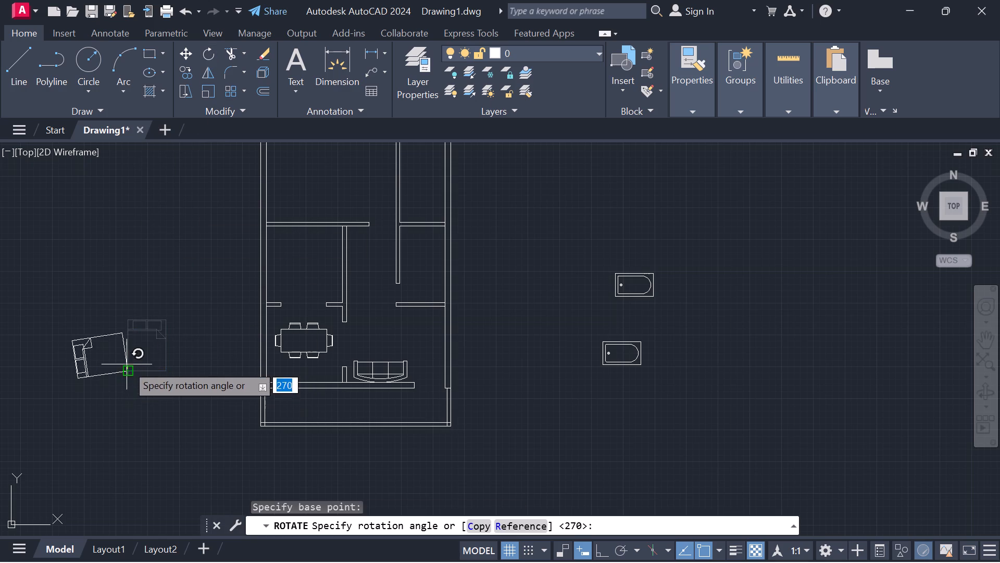
click(128, 297)
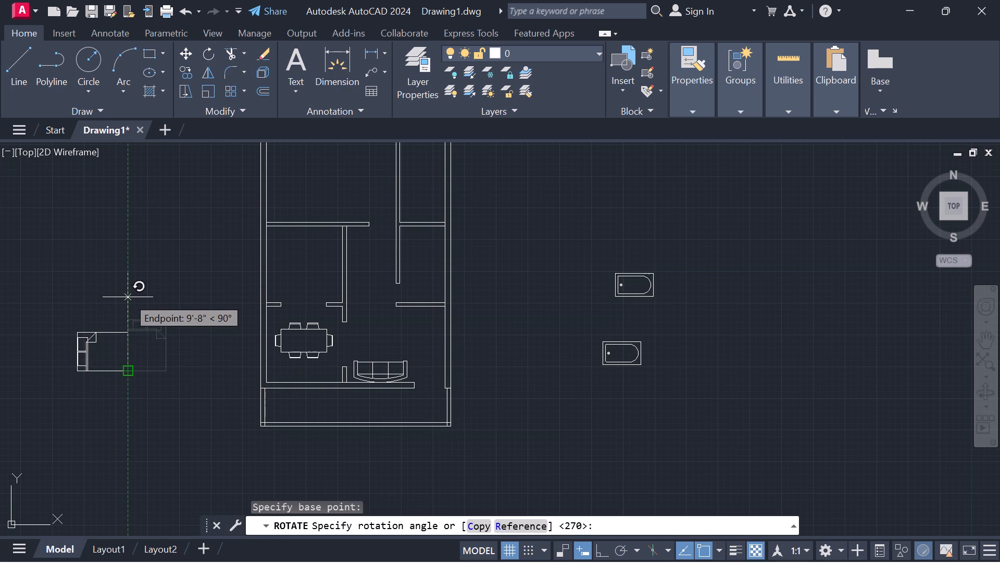
Move the queen bed by its lower-left corner to the empty area just west of the plan's upper-left room.
click(186, 53)
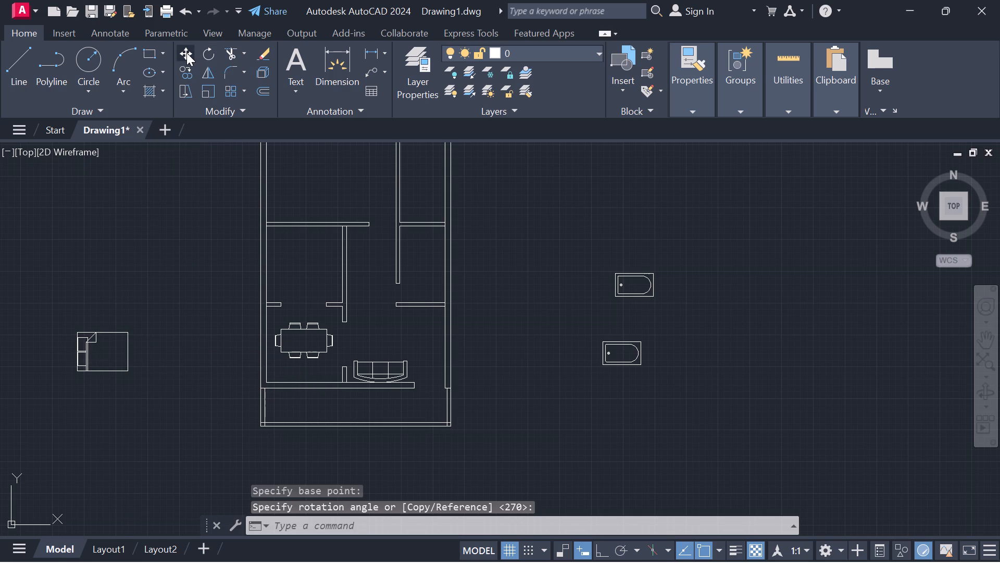
scroll(70, 397, up, 1)
drag(151, 238, 104, 238)
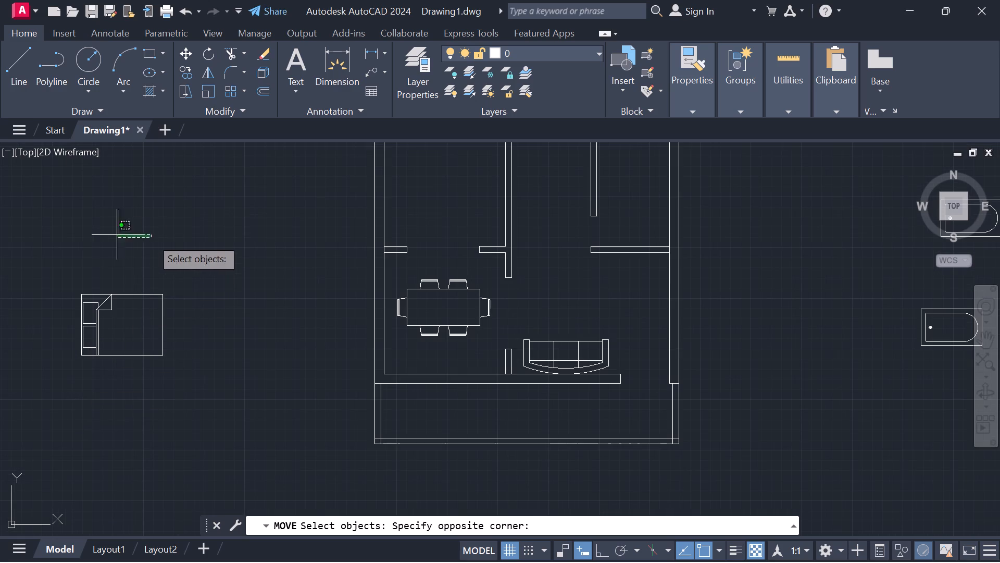
drag(104, 238, 208, 372)
right_click(208, 370)
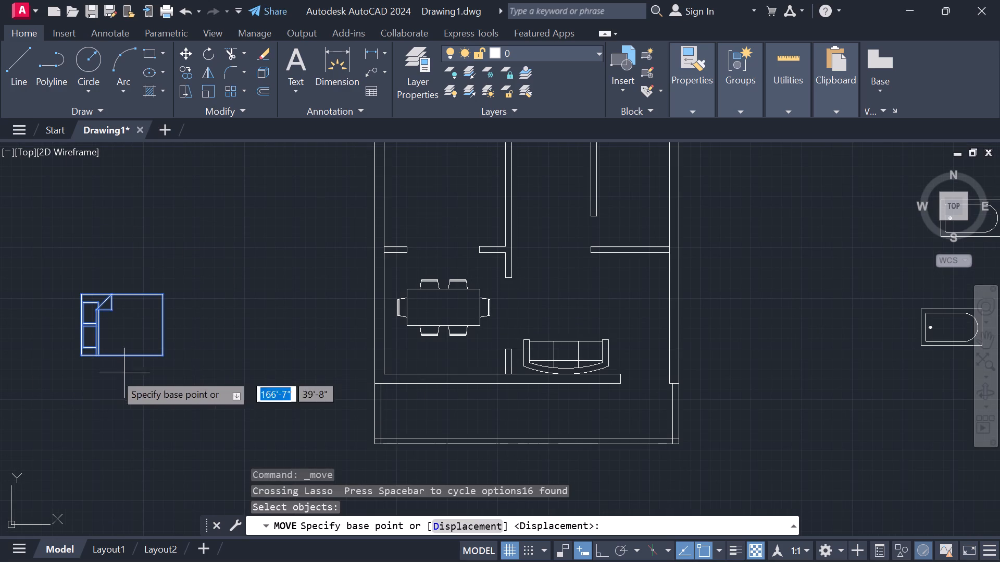
click(81, 358)
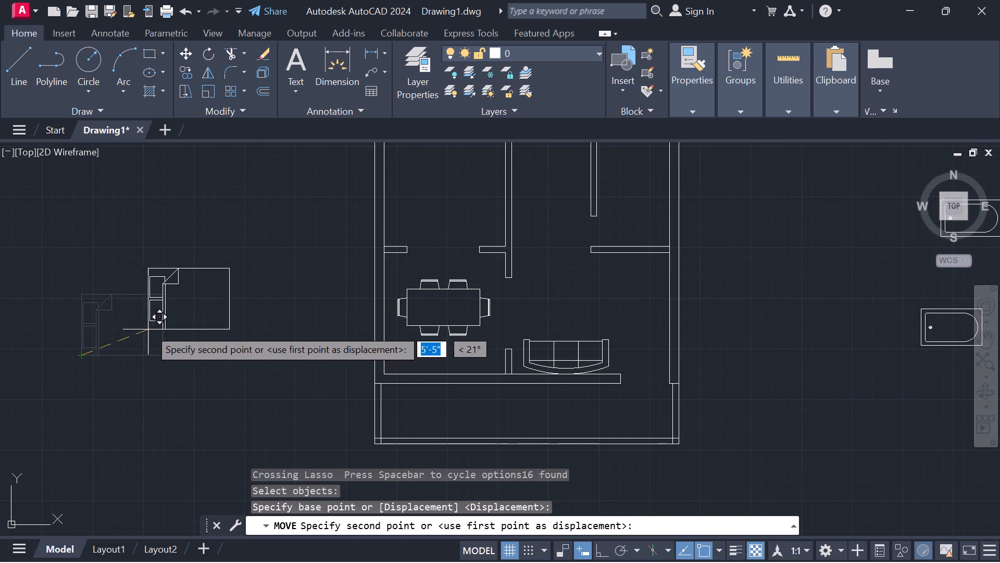
scroll(166, 311, down, 3)
middle_drag(225, 259, 222, 286)
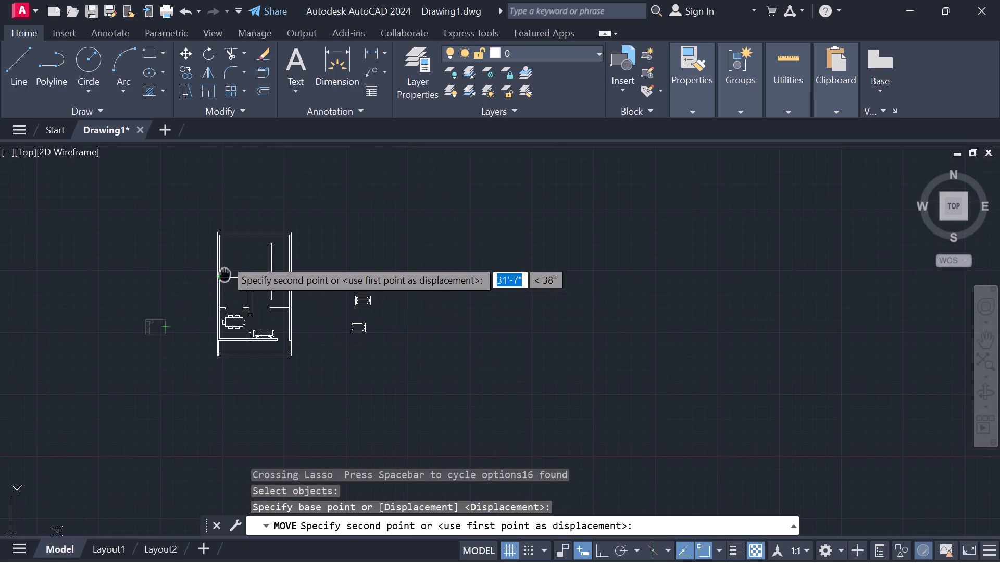
middle_drag(222, 286, 214, 320)
scroll(212, 317, up, 3)
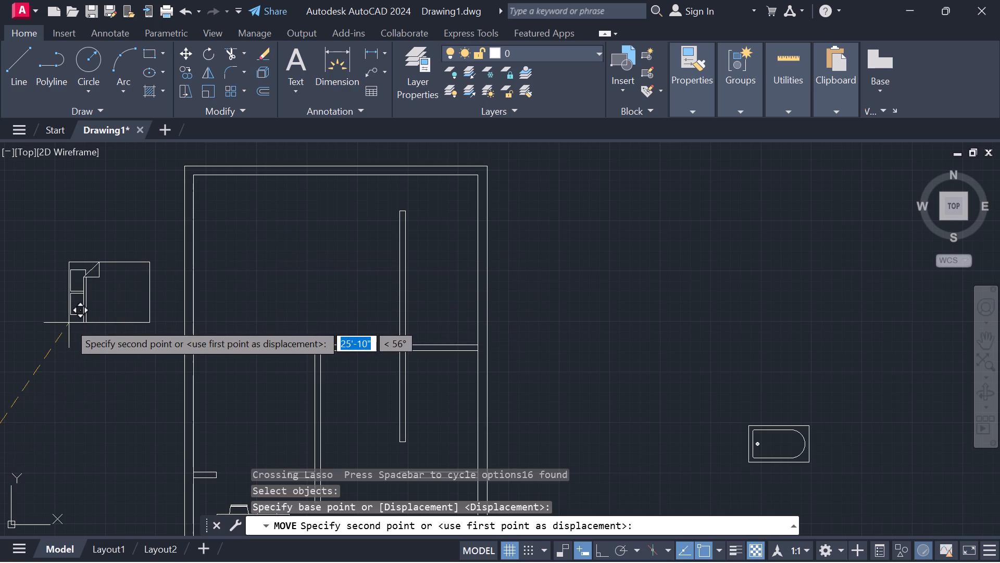
click(46, 320)
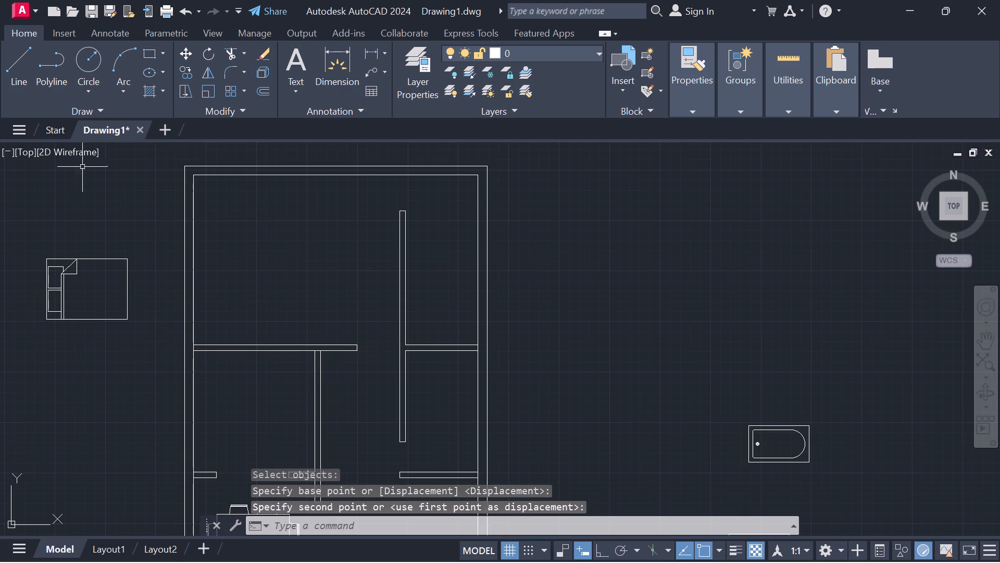
Move the queen bed by the midpoint of its headboard edge to another free spot west of the upper-left room.
drag(67, 241, 95, 347)
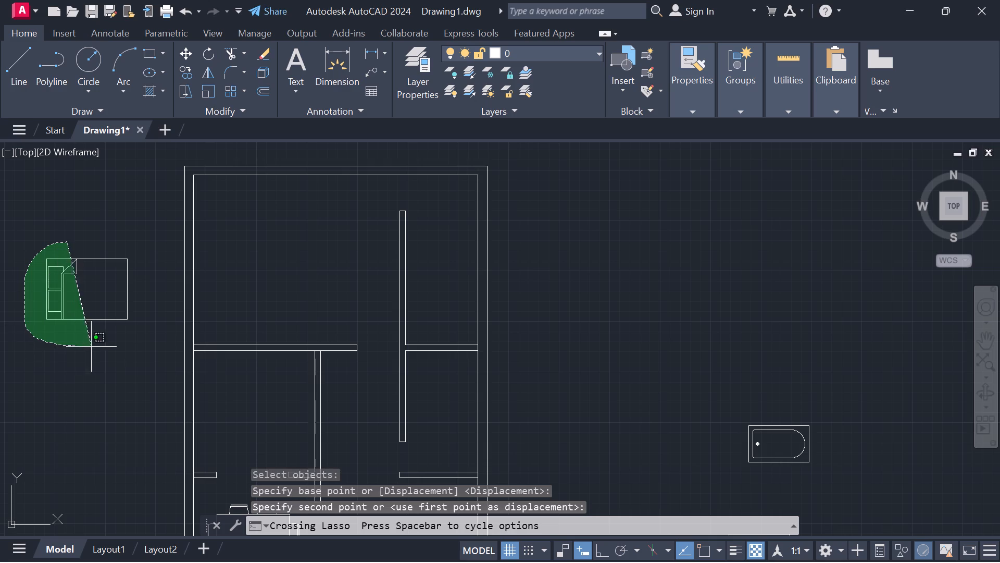
drag(95, 347, 134, 242)
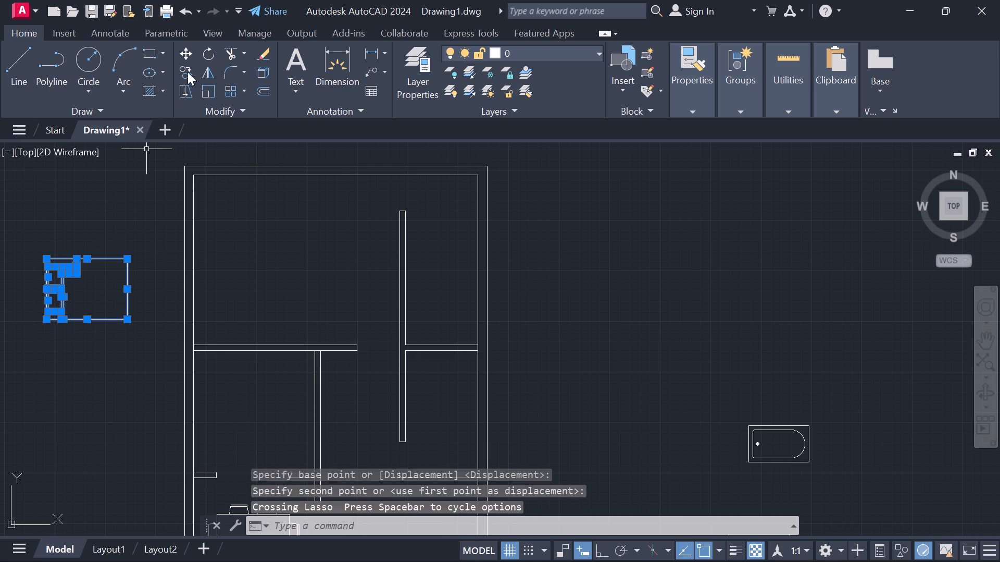
click(184, 55)
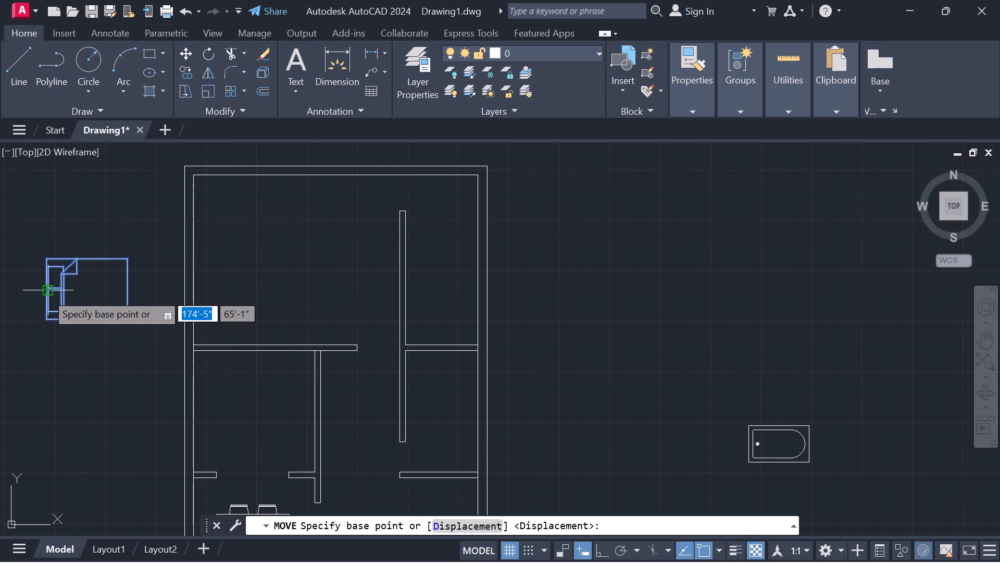
scroll(45, 292, up, 3)
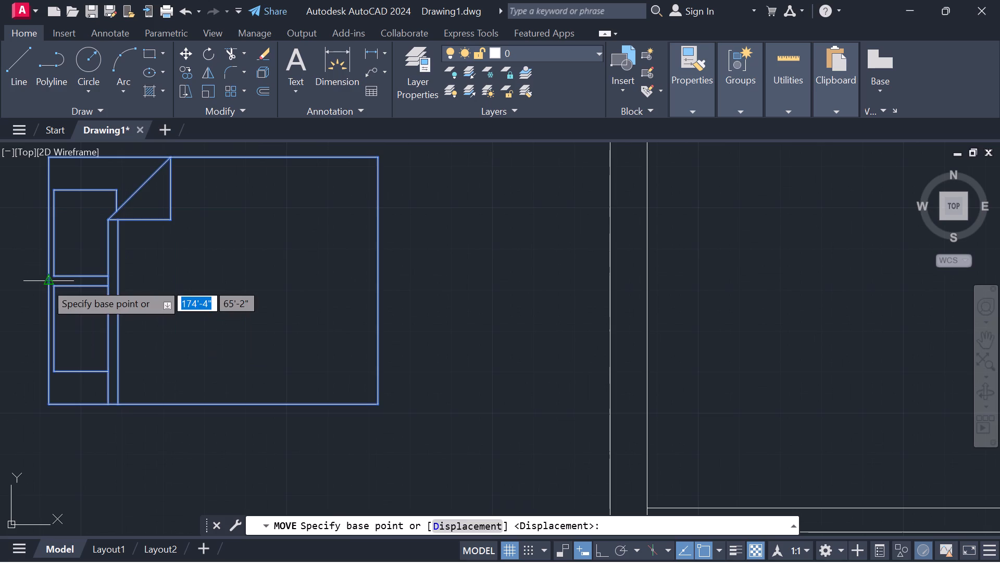
click(45, 283)
scroll(259, 271, down, 3)
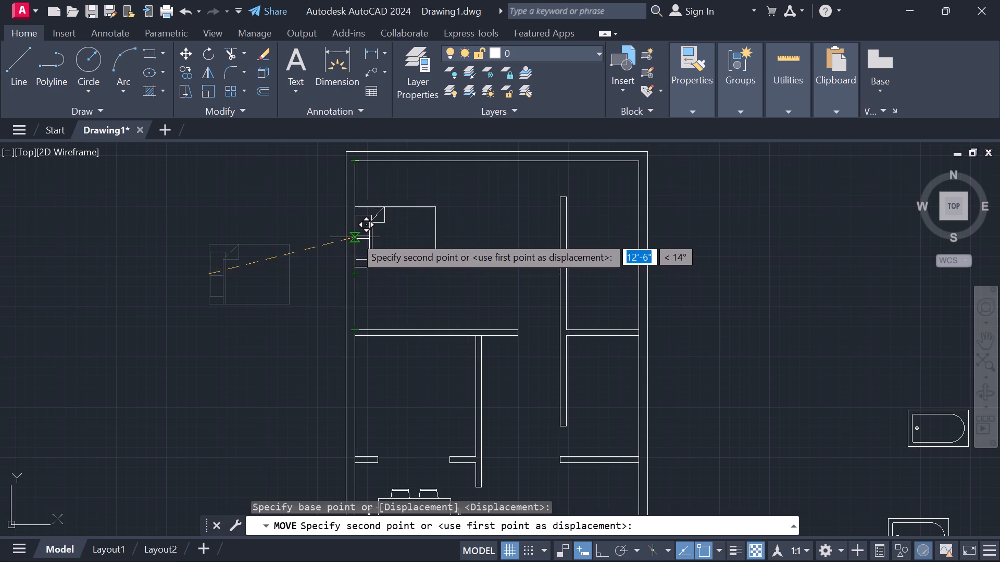
click(124, 240)
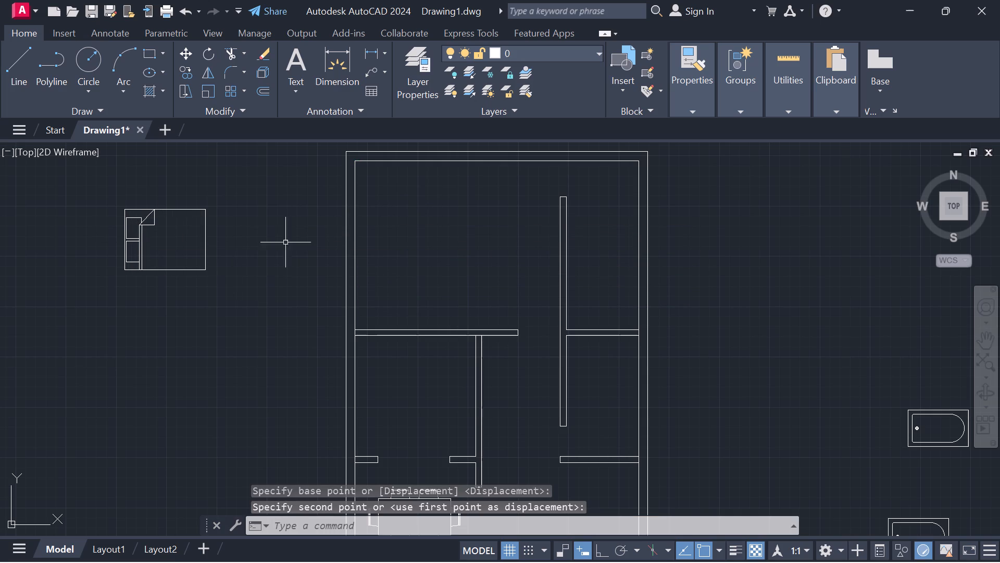
Draw a line along the west wall's inner face in the upper-left room, from the partition to the upper inner corner.
click(19, 70)
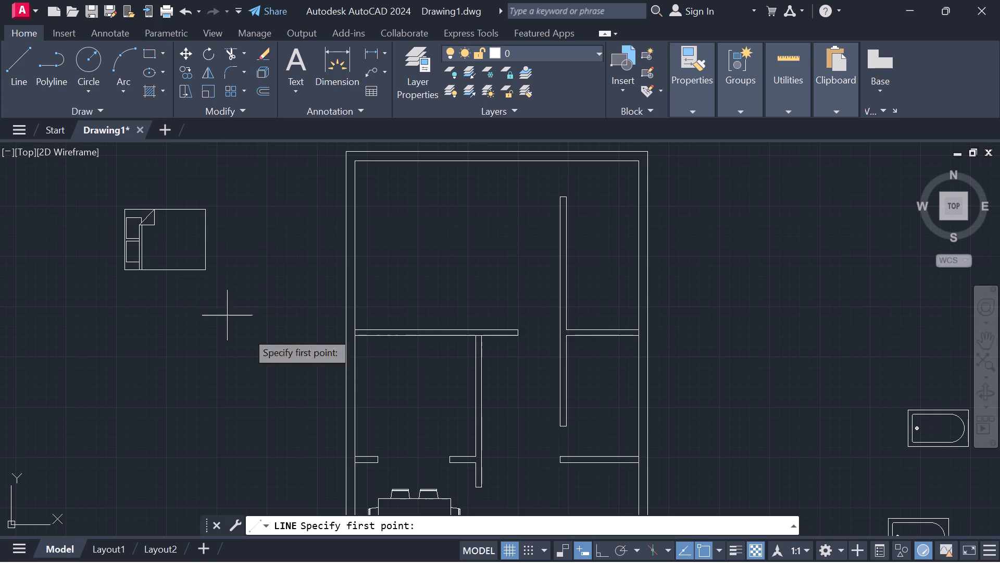
click(353, 327)
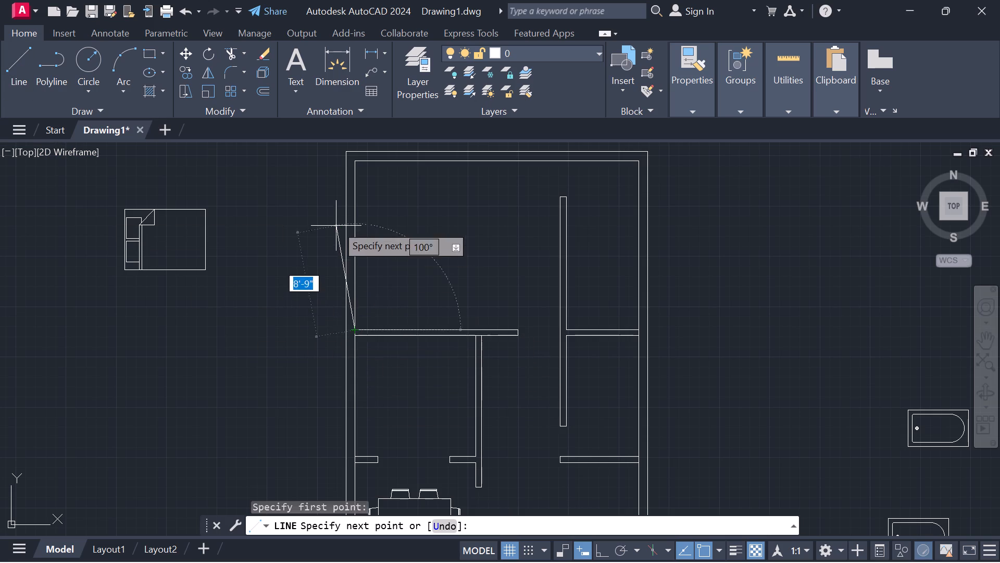
click(357, 163)
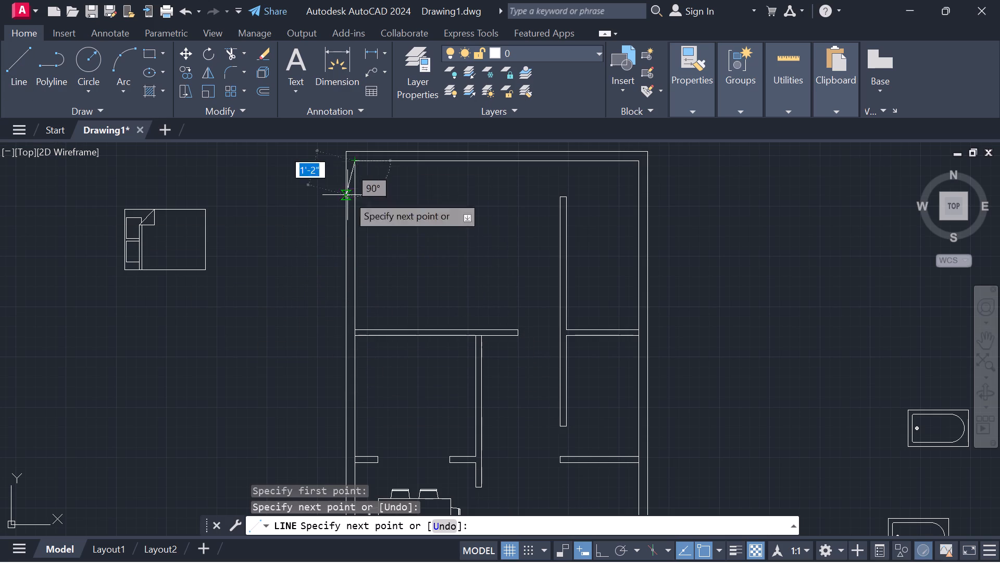
key(Escape)
Move the queen bed by its headboard edge's midpoint to the midpoint of the west wall's inner face in the upper-left room.
drag(207, 185, 104, 194)
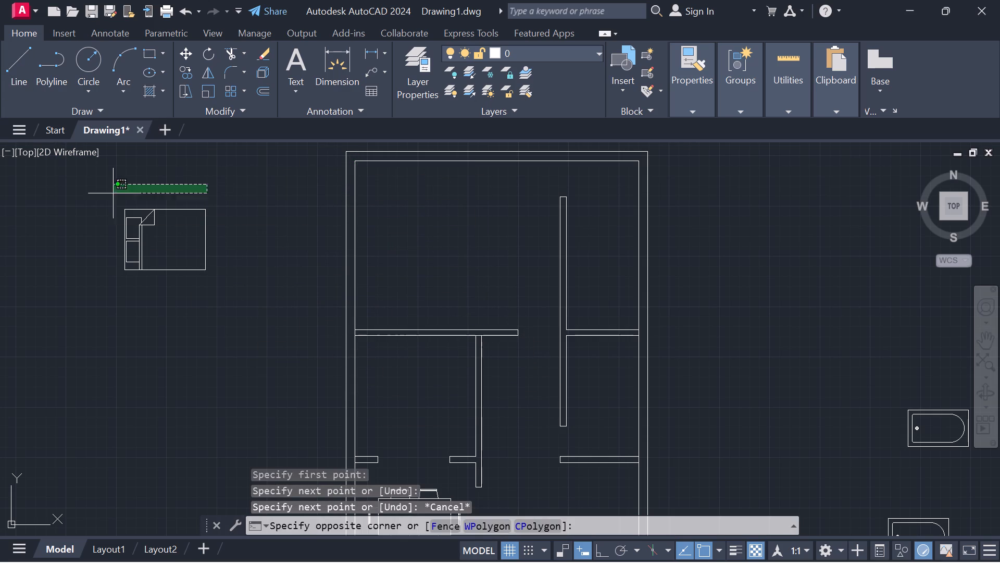
drag(104, 194, 245, 246)
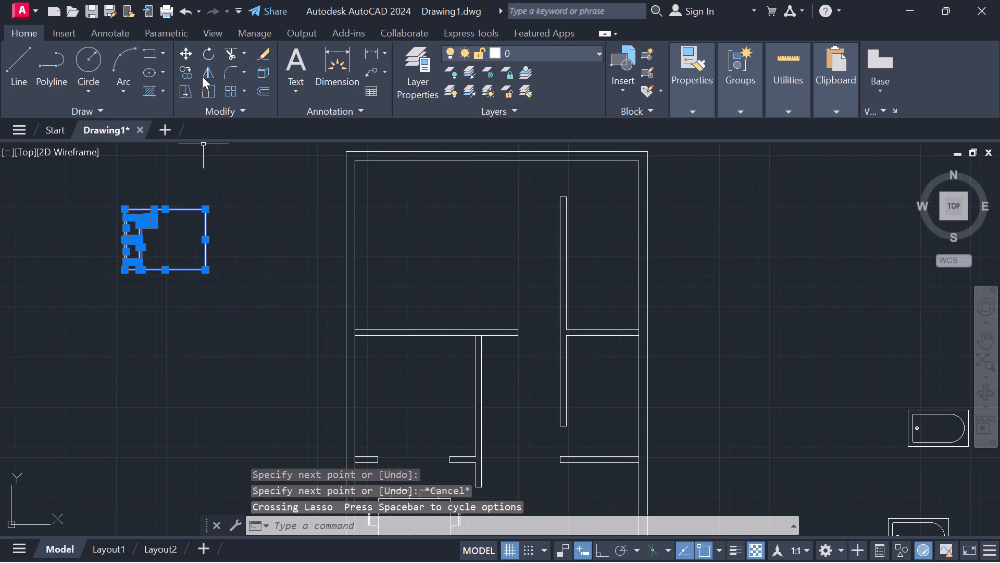
click(183, 50)
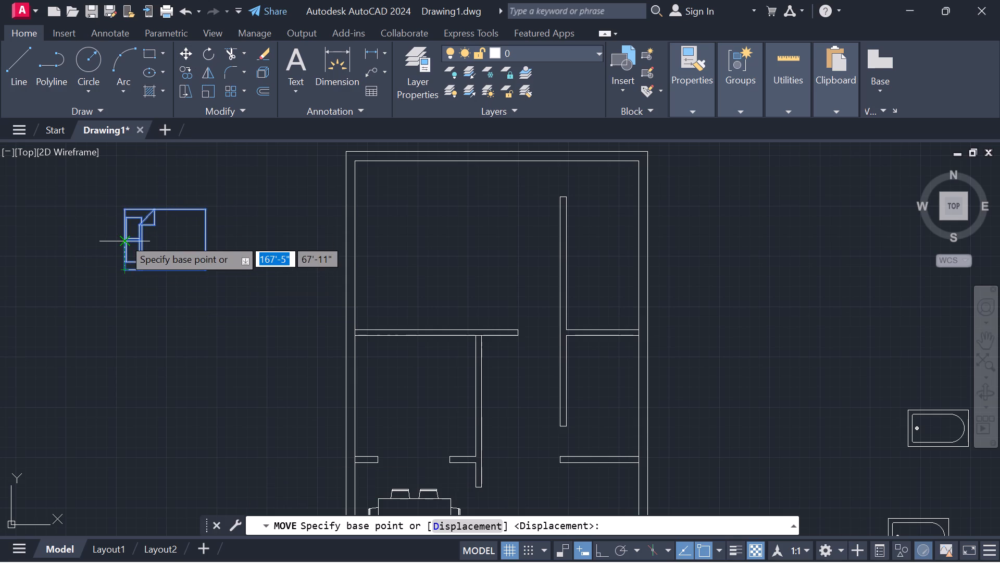
scroll(123, 238, up, 2)
click(123, 238)
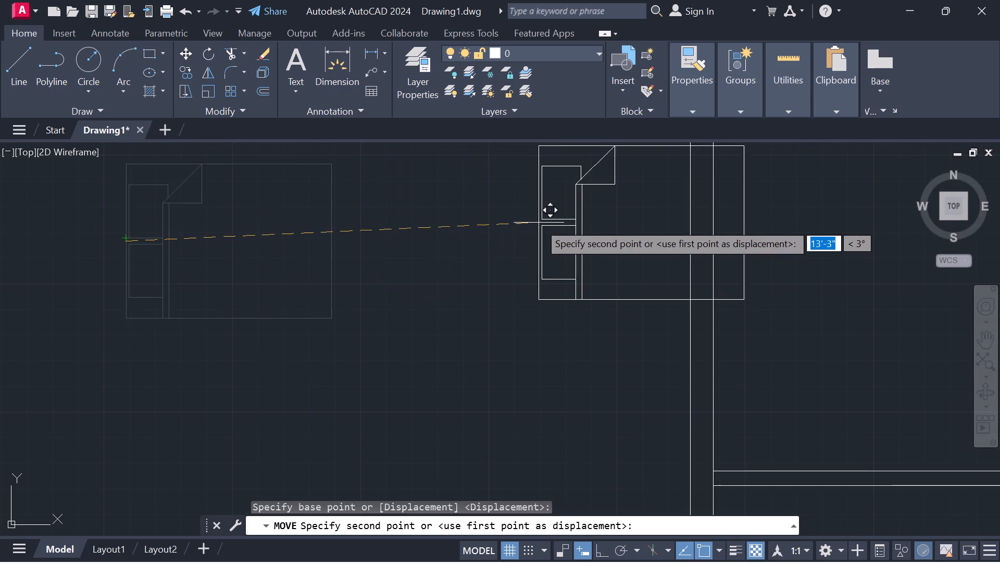
scroll(542, 233, down, 3)
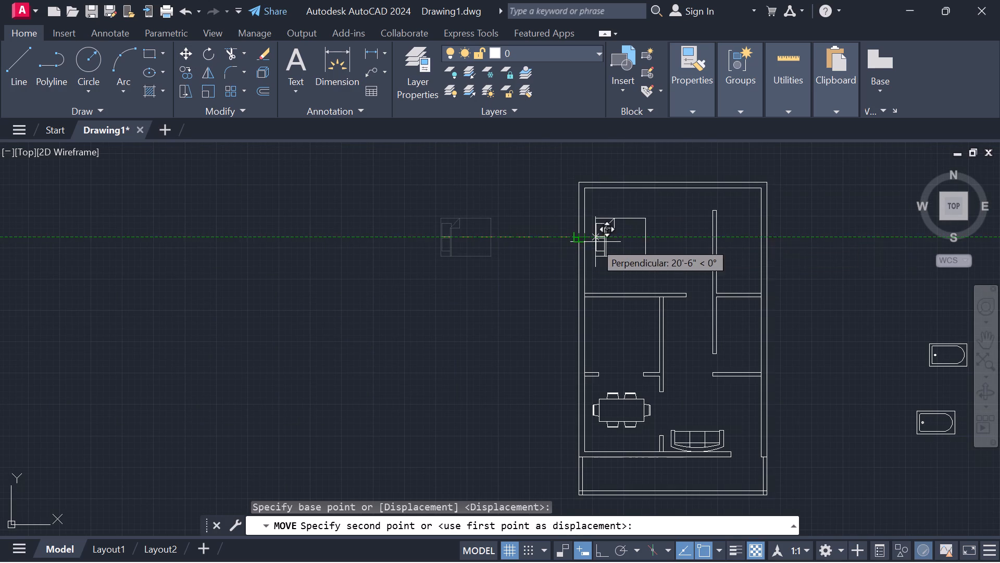
scroll(591, 249, up, 3)
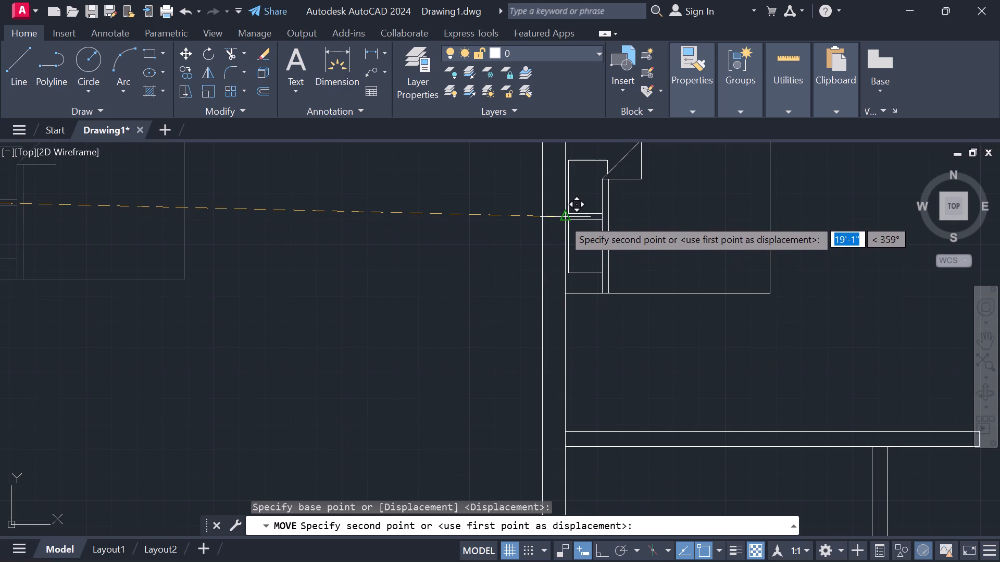
click(562, 214)
Draw a nightstand outline about 2' by 1'-5" against the west wall, directly south of the queen bed.
scroll(623, 242, down, 2)
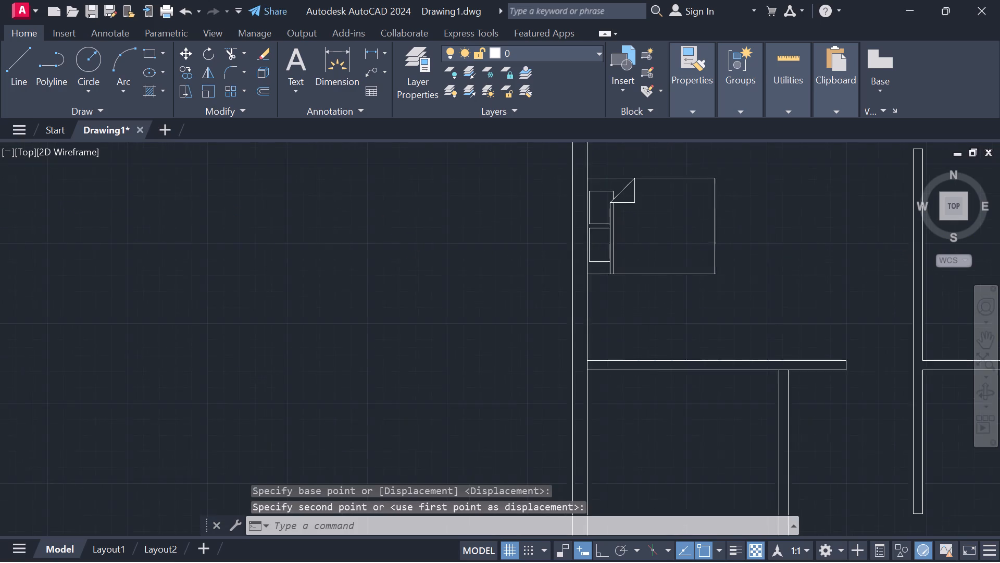
scroll(625, 245, down, 1)
middle_drag(636, 250, 511, 301)
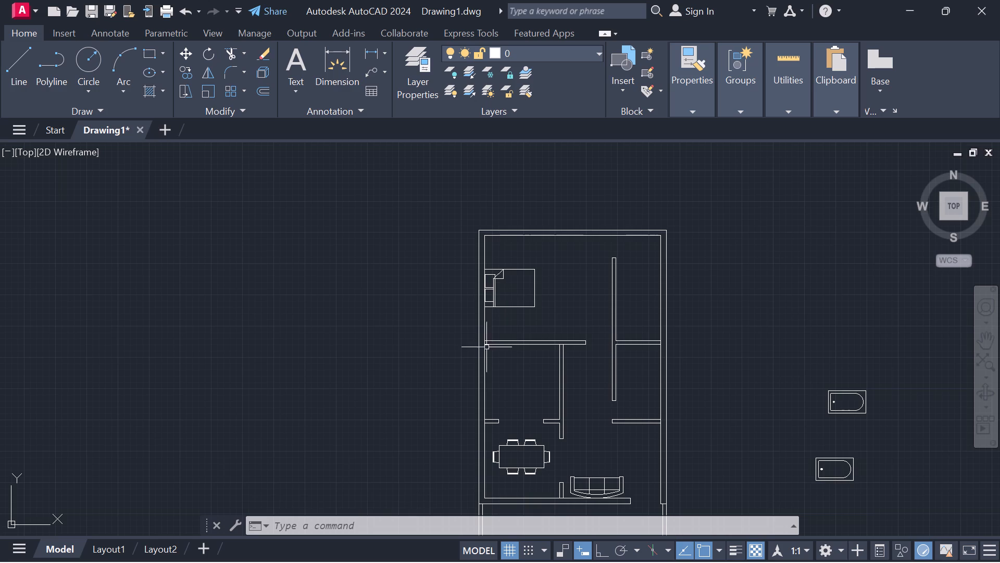
scroll(482, 352, up, 1)
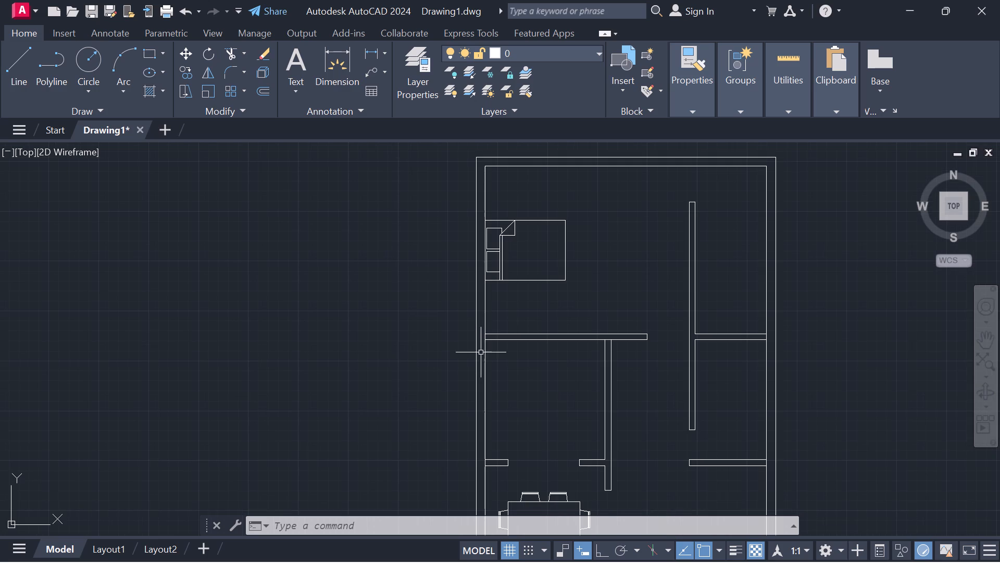
scroll(511, 324, up, 1)
middle_drag(506, 289, 477, 332)
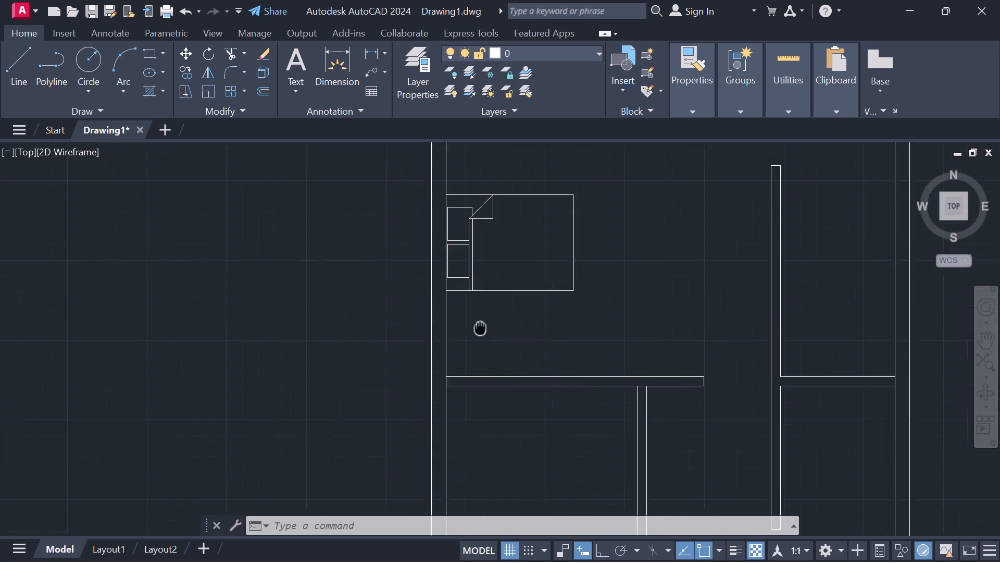
middle_drag(477, 332, 462, 356)
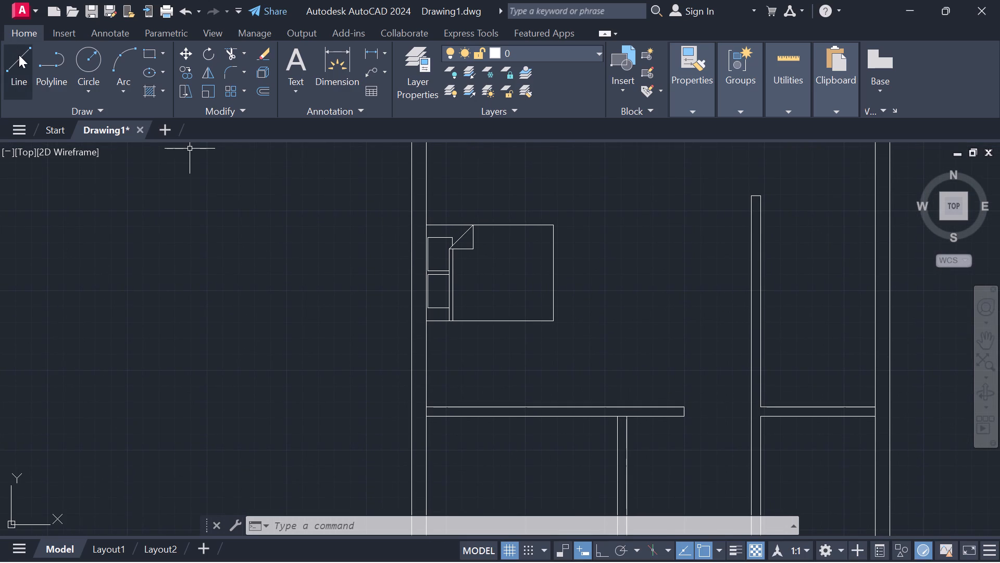
click(19, 55)
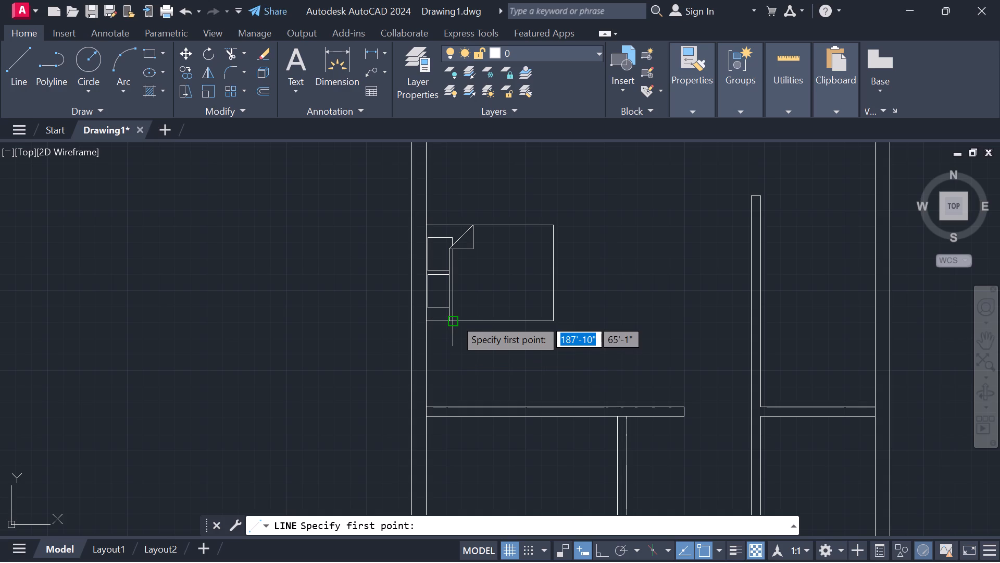
click(455, 320)
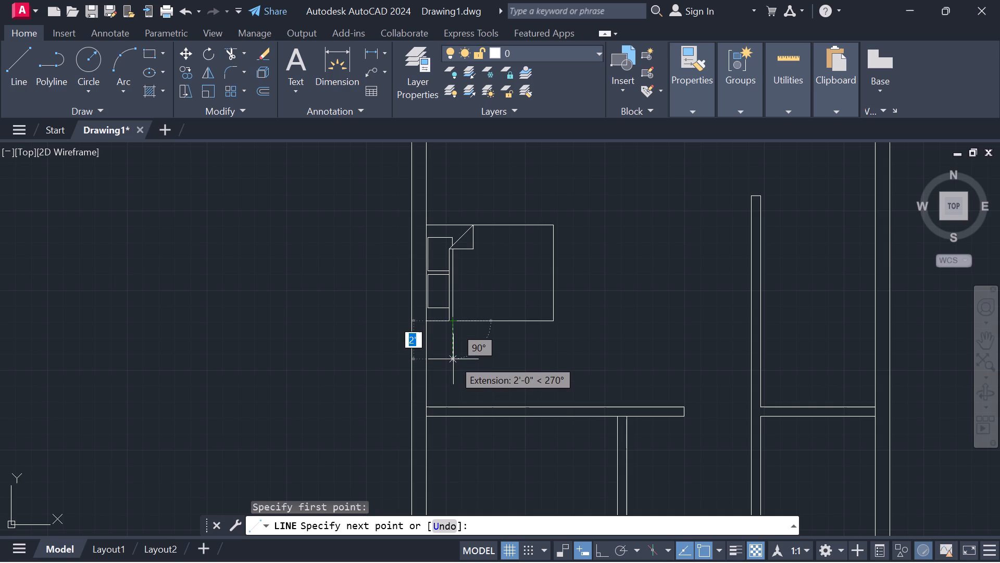
click(453, 359)
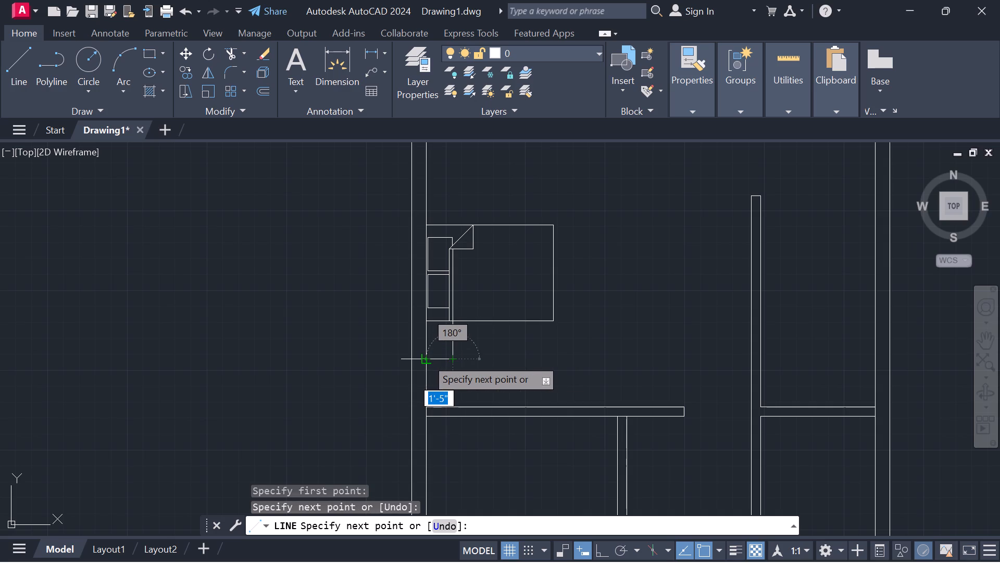
click(426, 358)
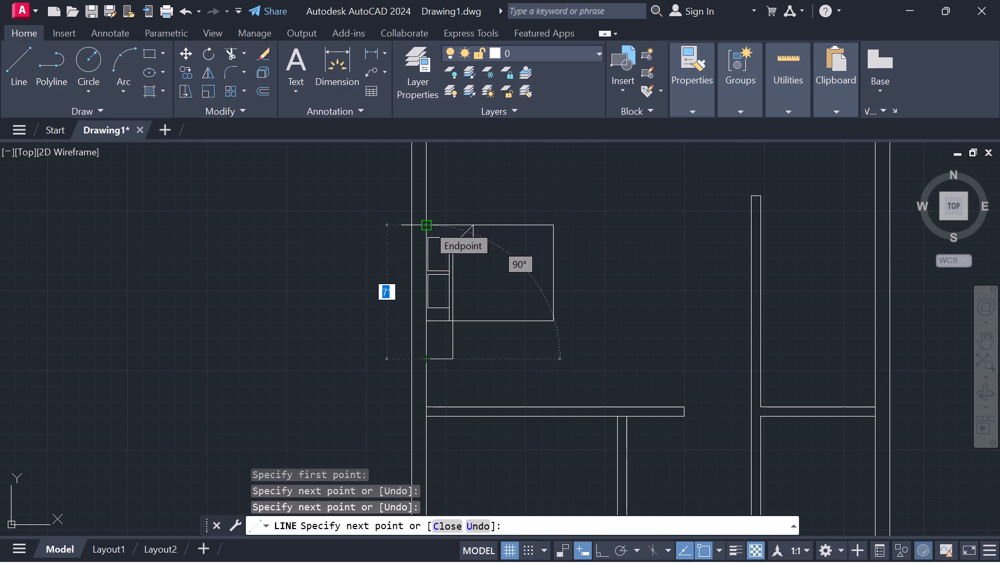
Continue the line along the wall to the bed's north side and outline a matching nightstand there, about 2' by 1'-5".
middle_drag(428, 225, 423, 253)
scroll(422, 254, up, 2)
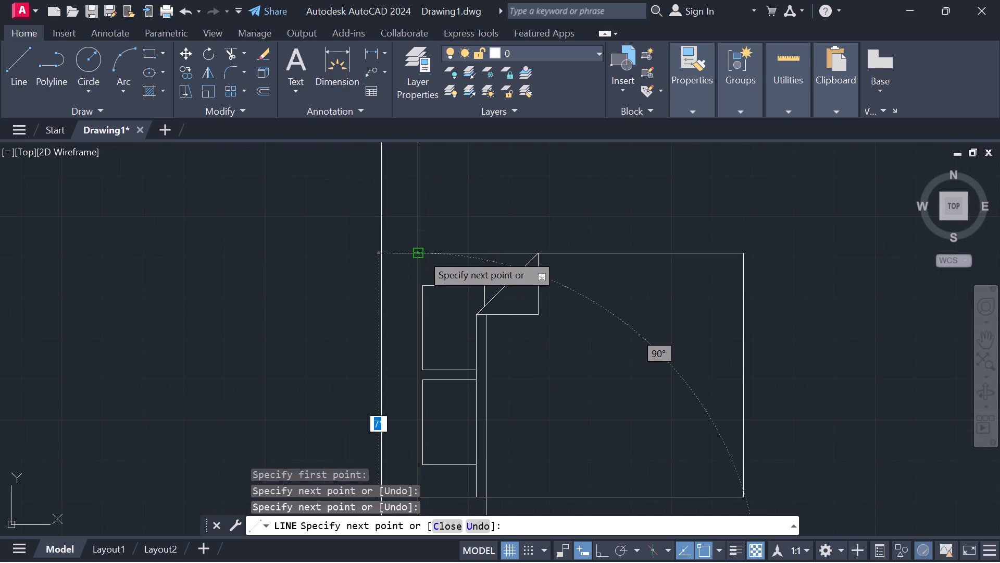
click(422, 254)
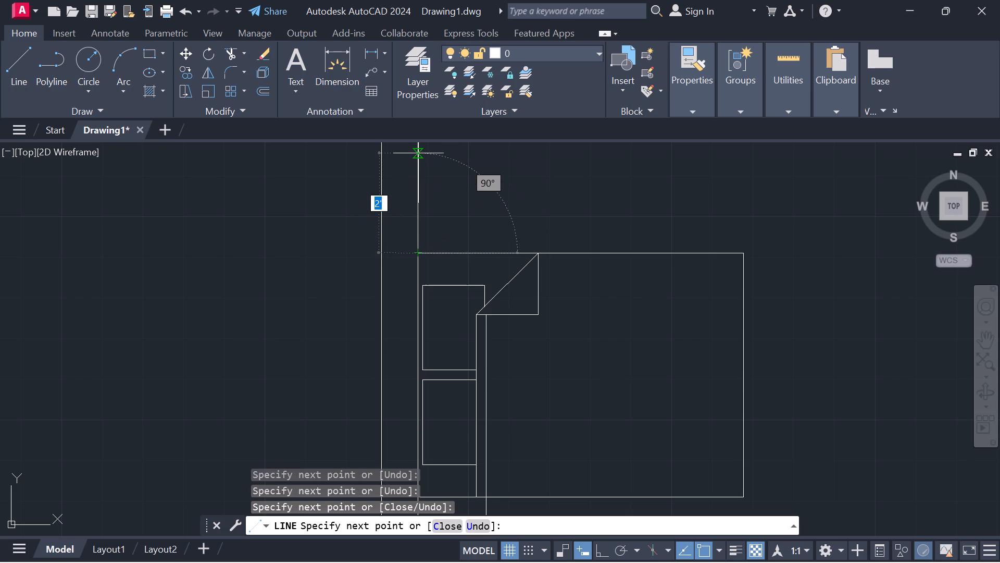
click(418, 153)
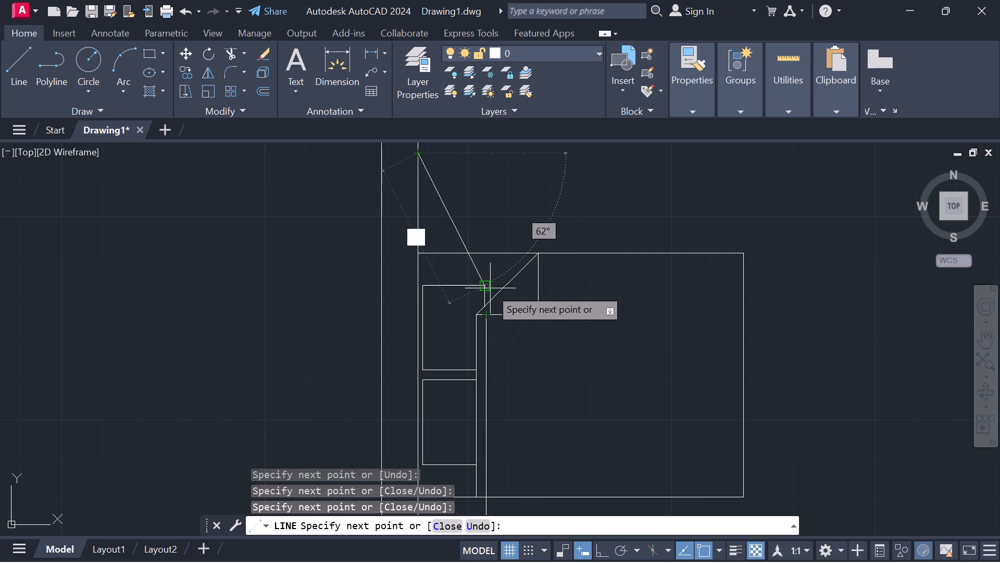
click(487, 159)
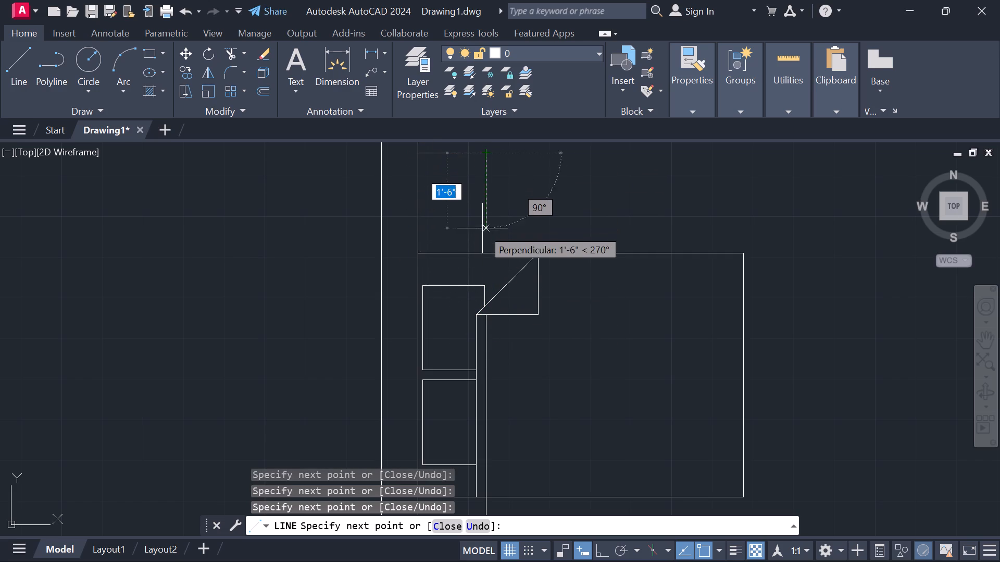
click(483, 250)
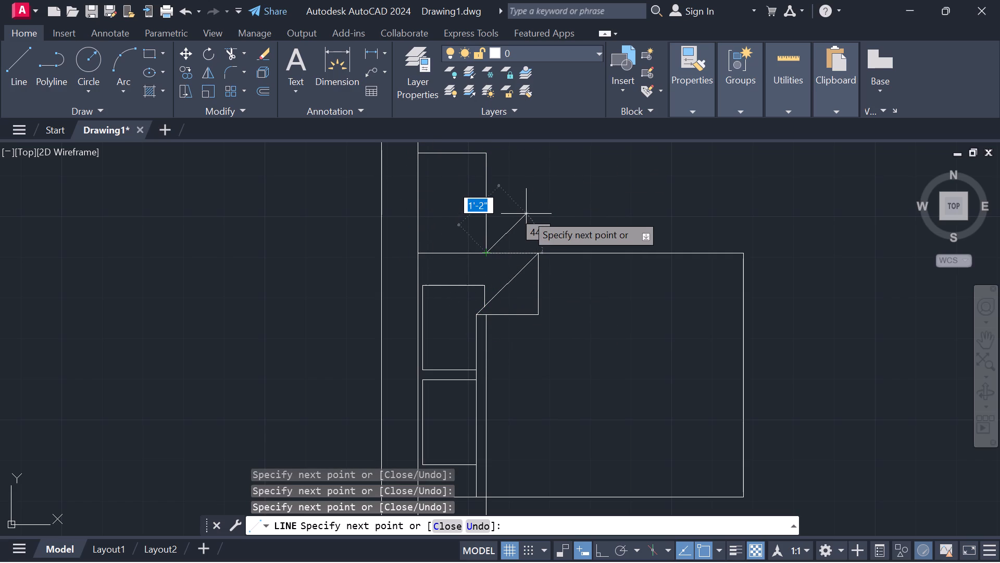
key(Escape)
Rotate both bathtubs east of the plan 90° counterclockwise about the lower tub's bottom-left corner.
scroll(483, 256, down, 2)
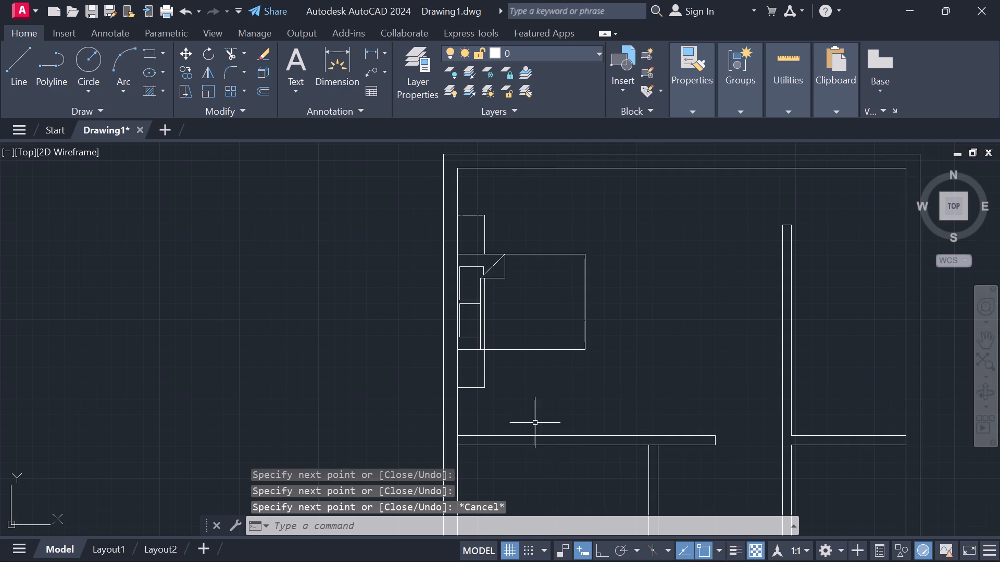
middle_drag(531, 396, 406, 370)
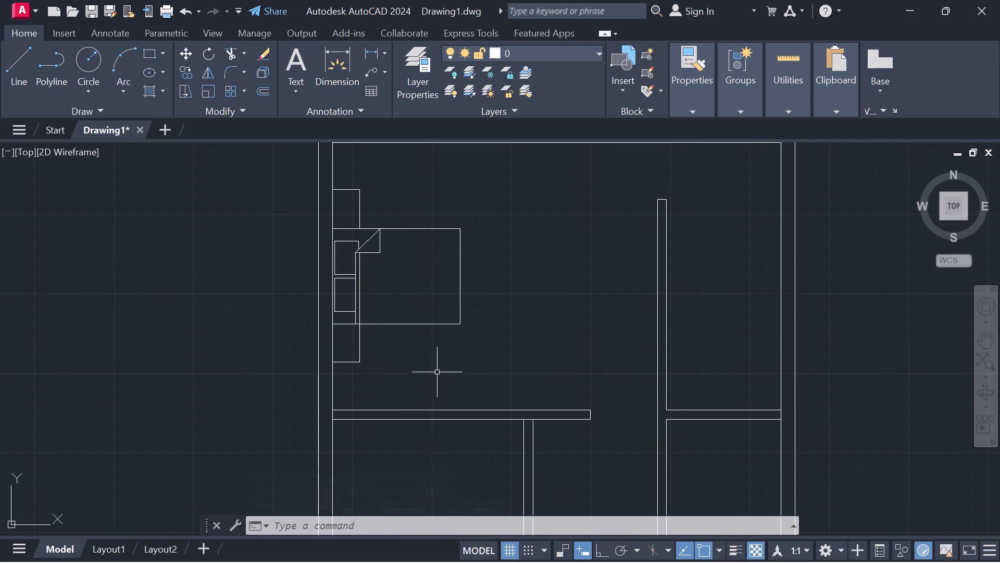
scroll(436, 374, down, 1)
middle_drag(495, 366, 466, 310)
scroll(466, 310, down, 1)
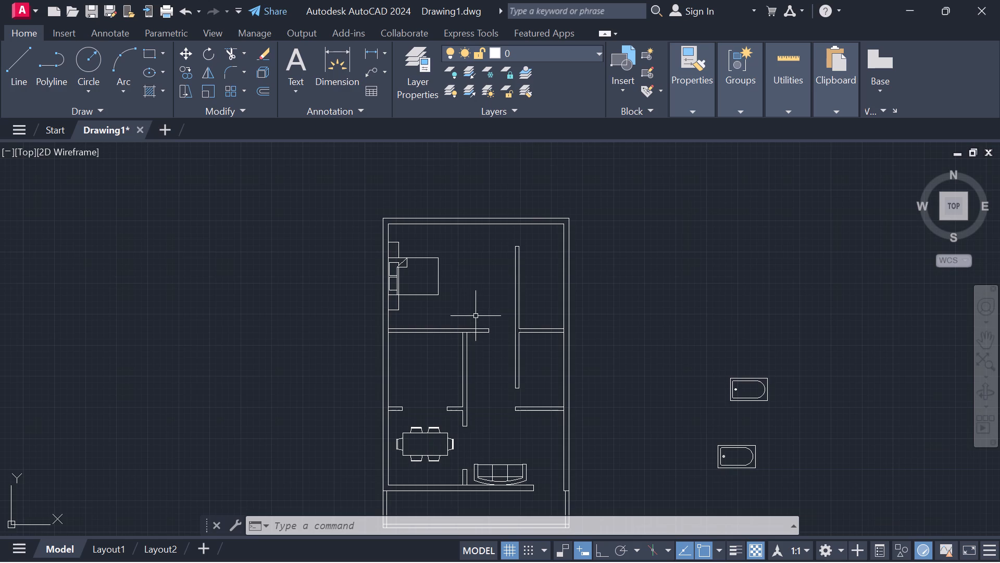
middle_drag(477, 316, 467, 282)
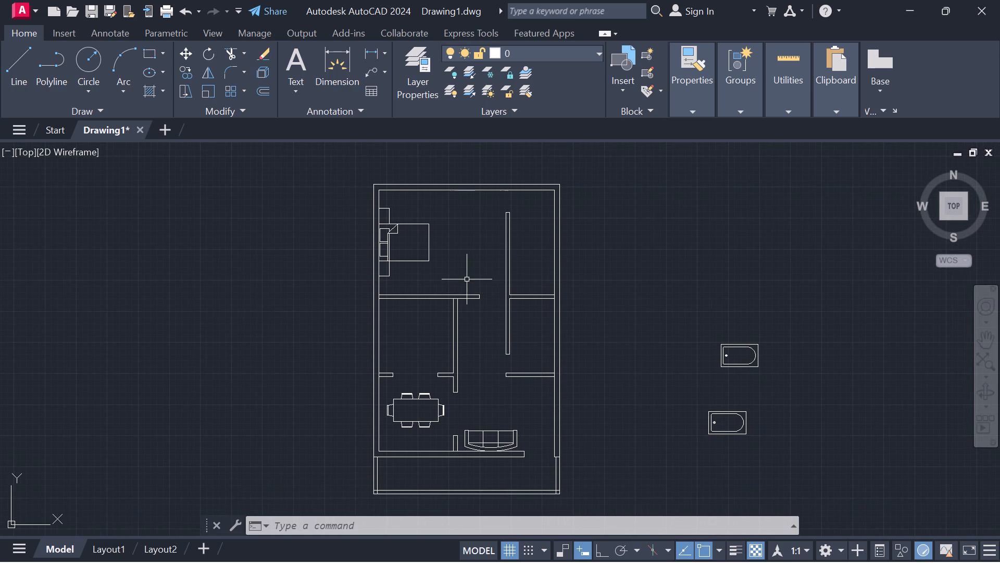
middle_click(467, 277)
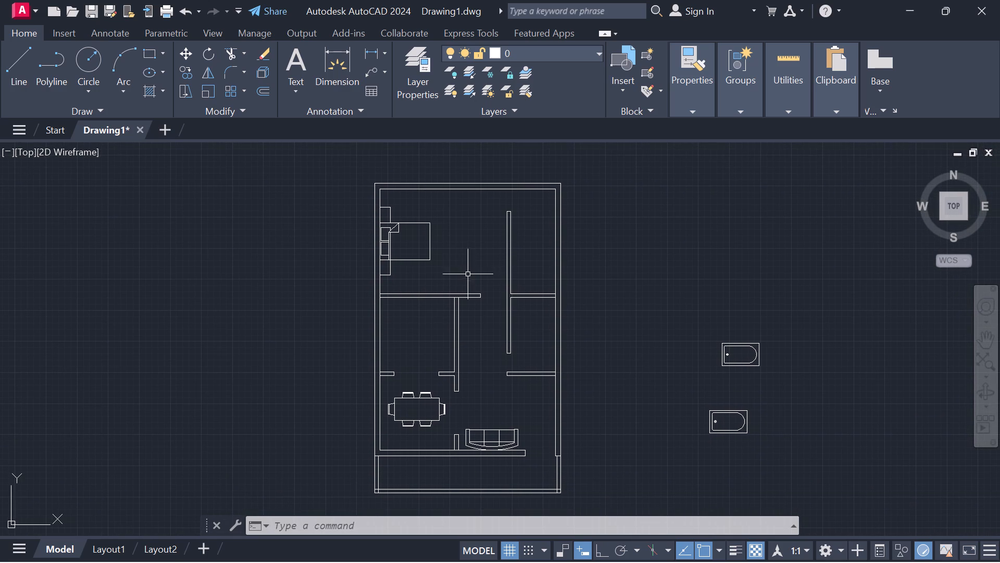
middle_drag(467, 272, 466, 263)
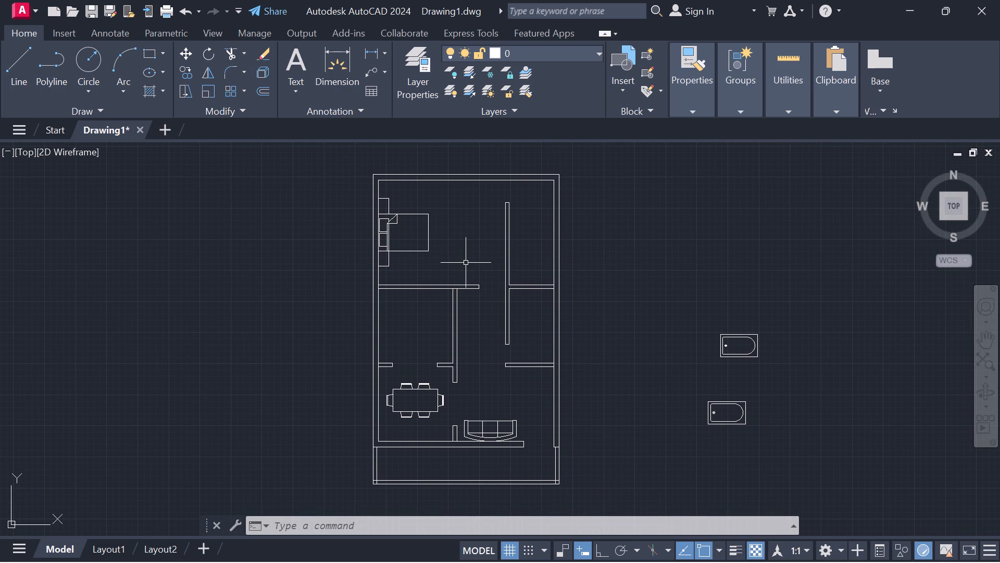
scroll(466, 263, up, 1)
scroll(466, 263, down, 1)
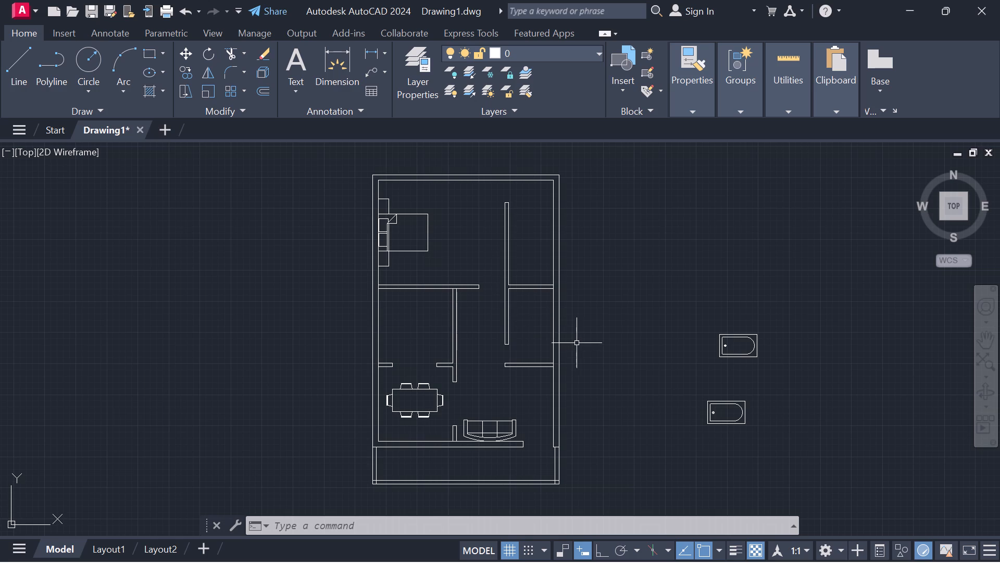
drag(741, 297, 629, 359)
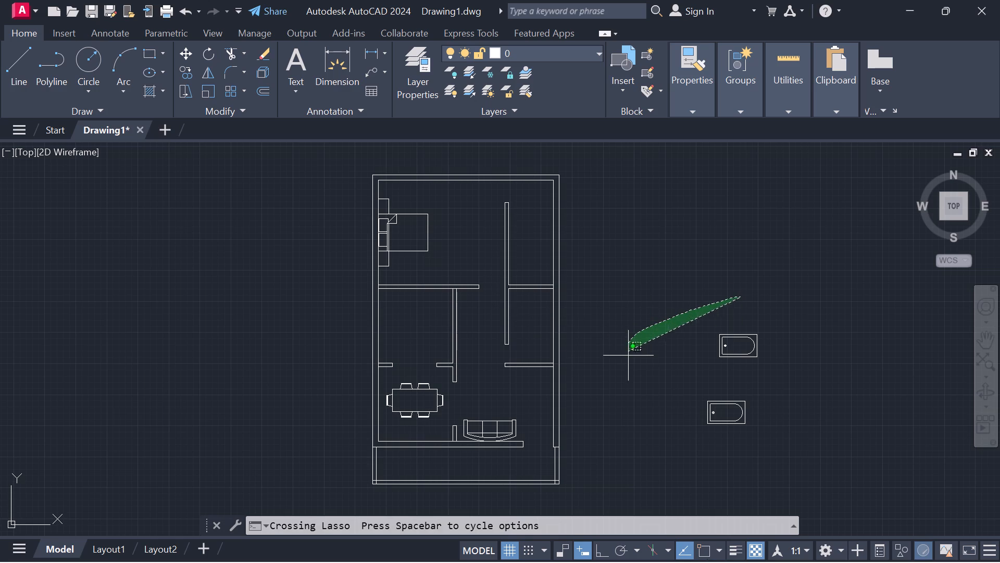
drag(629, 359, 831, 344)
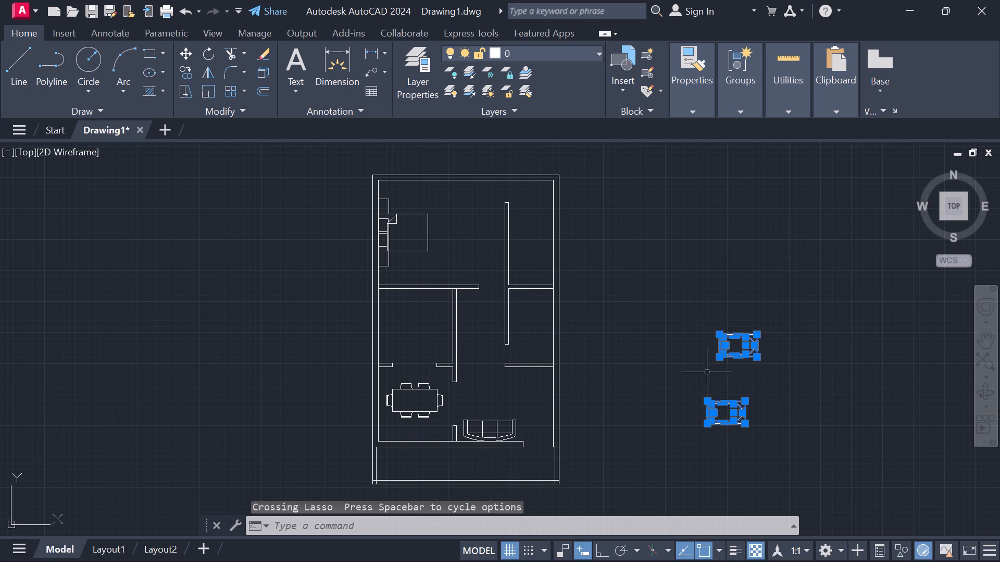
click(201, 55)
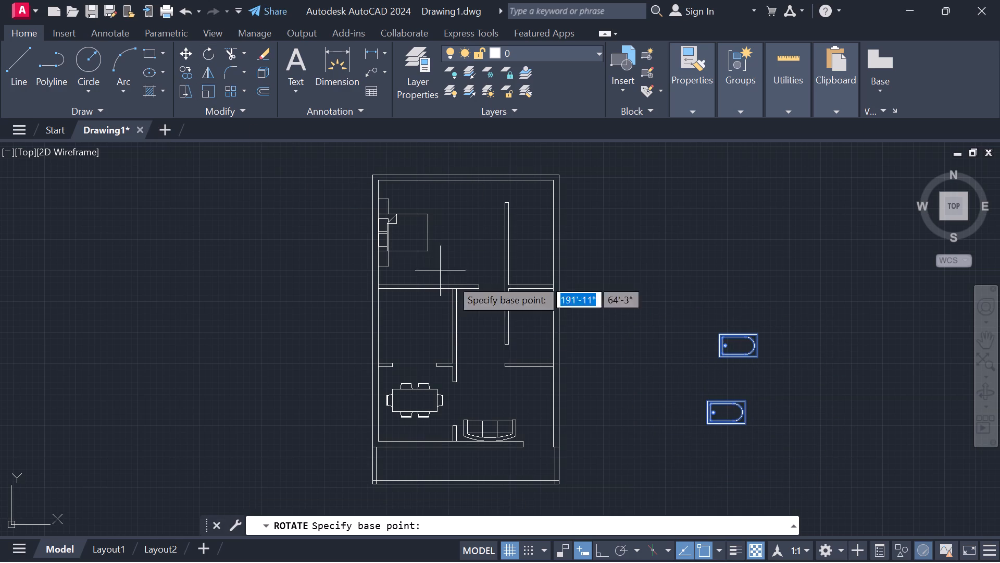
click(704, 425)
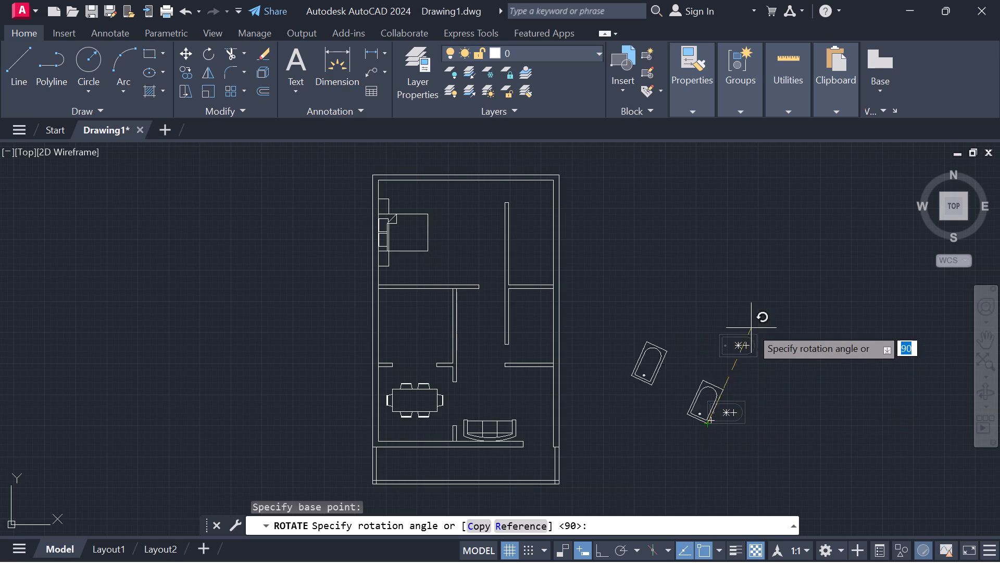
click(702, 266)
Move the western loose bathtub by its bottom edge's midpoint into the upper east room, centred about 1'-1" north of the south partition.
drag(623, 355, 653, 366)
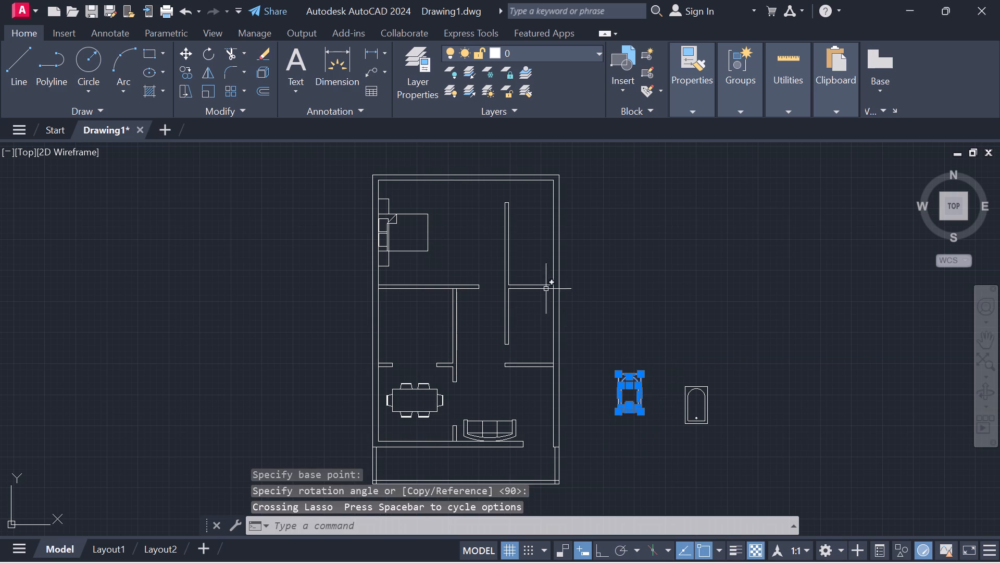
click(183, 54)
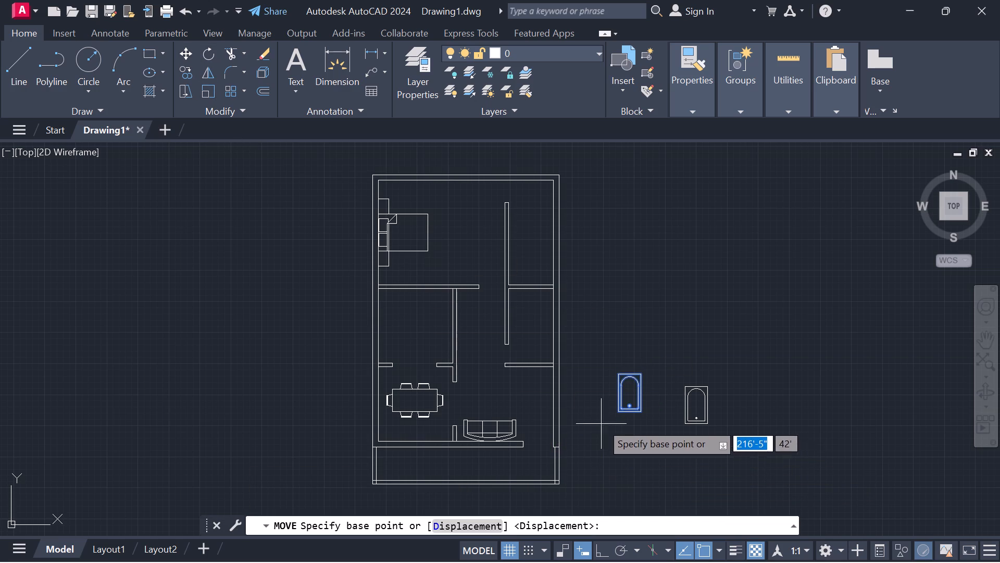
scroll(626, 446, up, 2)
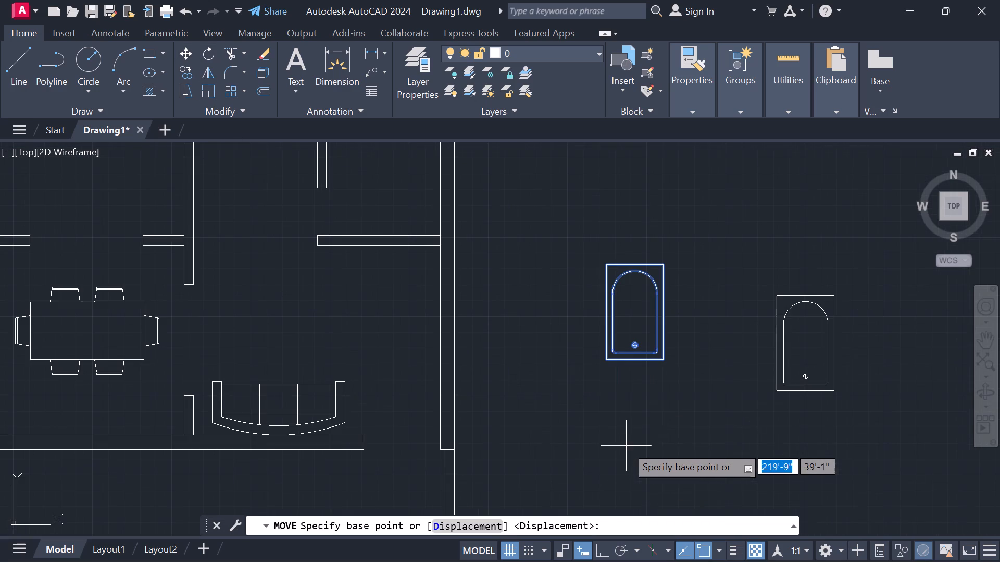
click(635, 361)
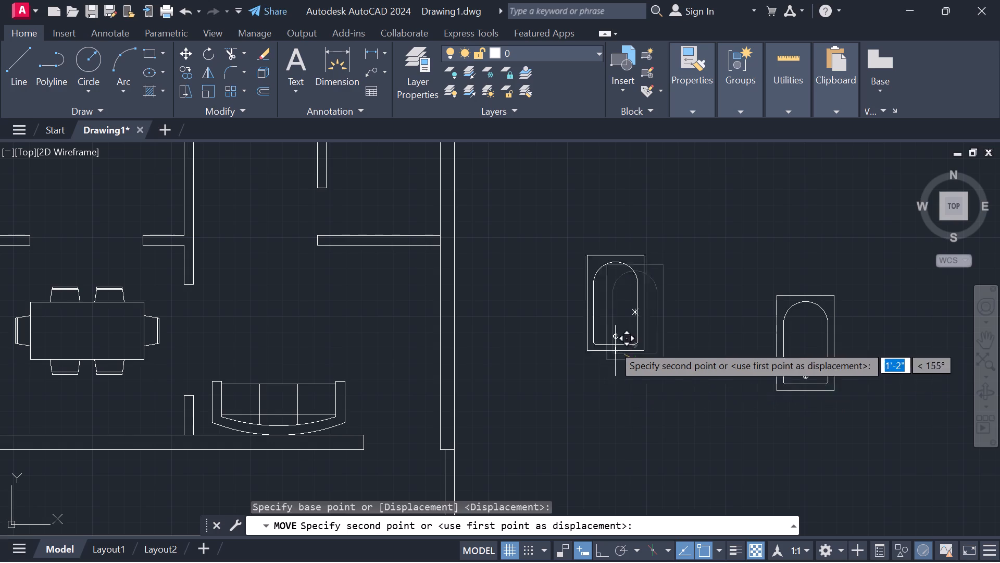
scroll(566, 317, down, 3)
middle_drag(566, 319, 598, 421)
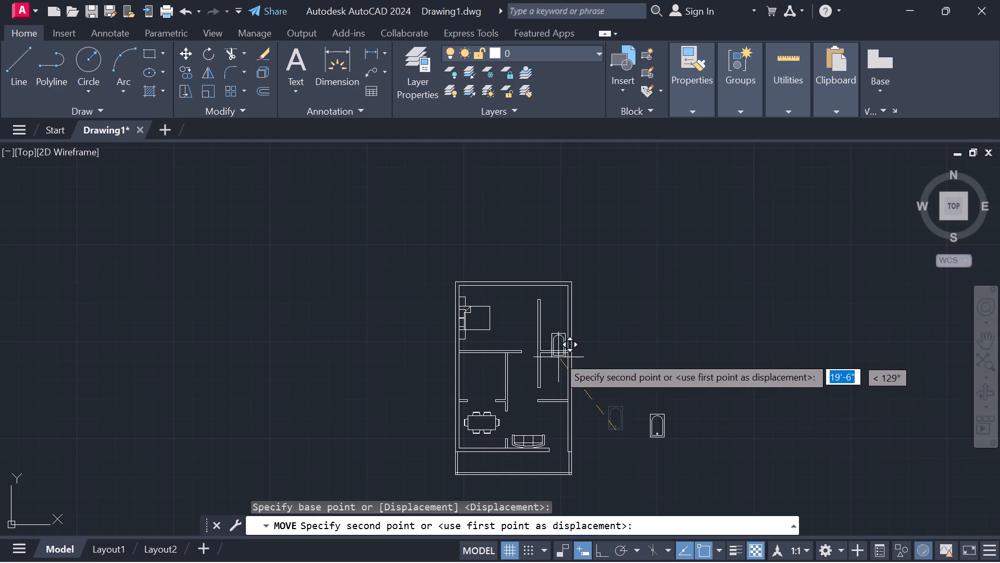
scroll(556, 351, up, 2)
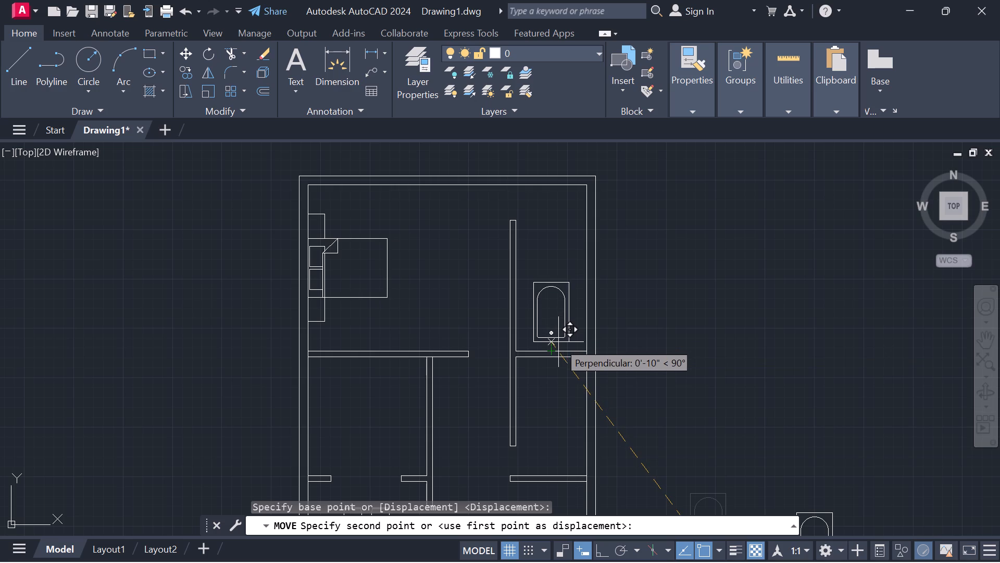
scroll(558, 342, up, 2)
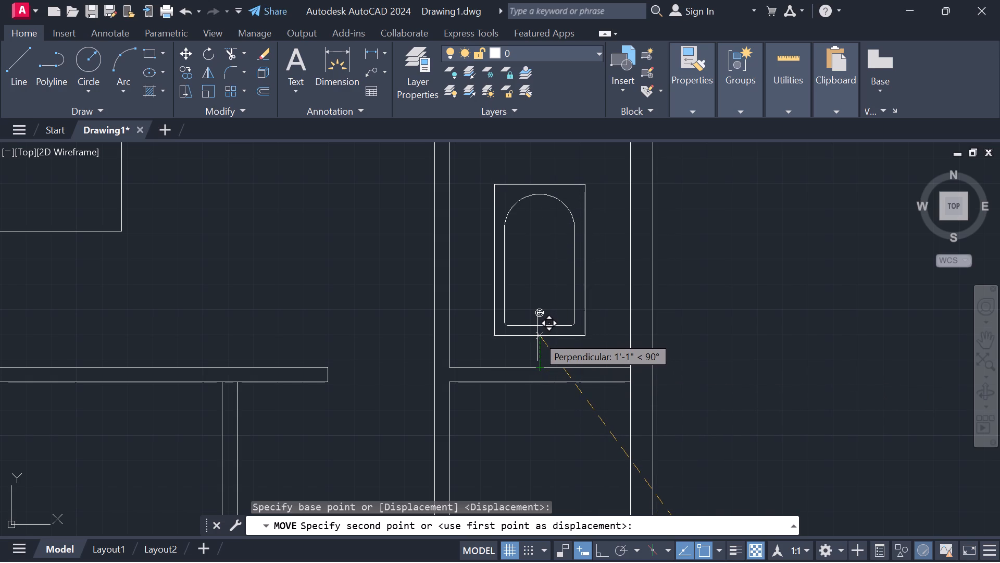
click(537, 336)
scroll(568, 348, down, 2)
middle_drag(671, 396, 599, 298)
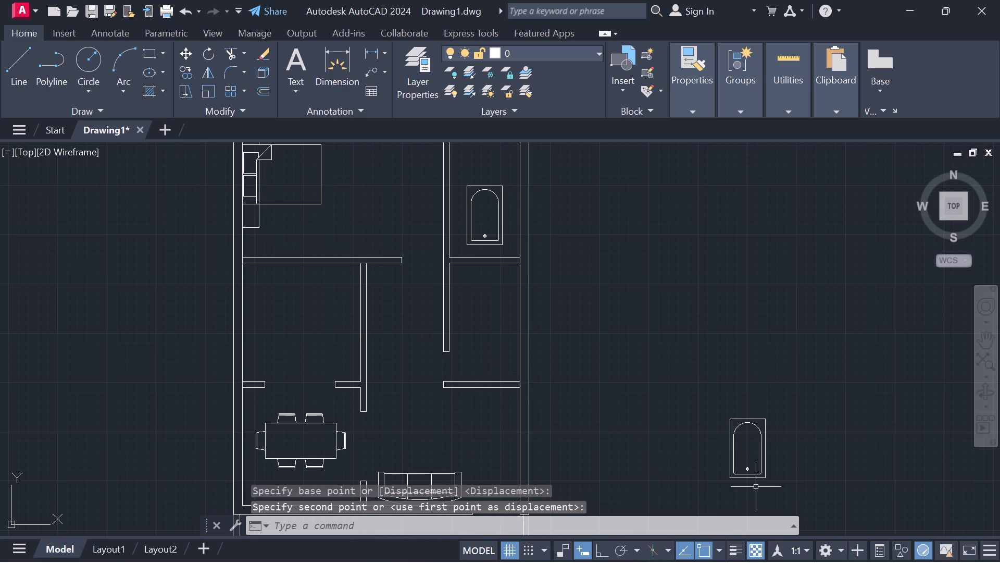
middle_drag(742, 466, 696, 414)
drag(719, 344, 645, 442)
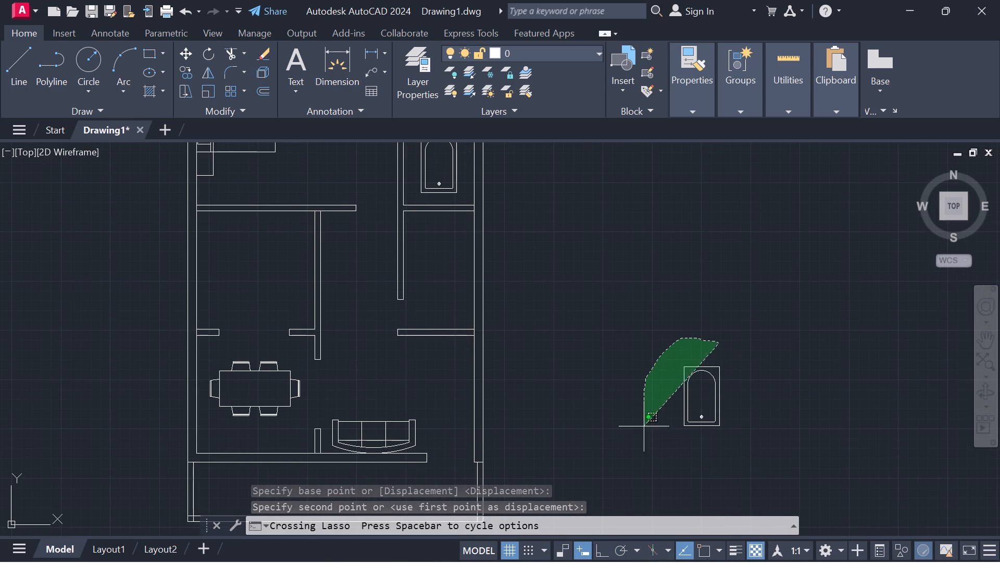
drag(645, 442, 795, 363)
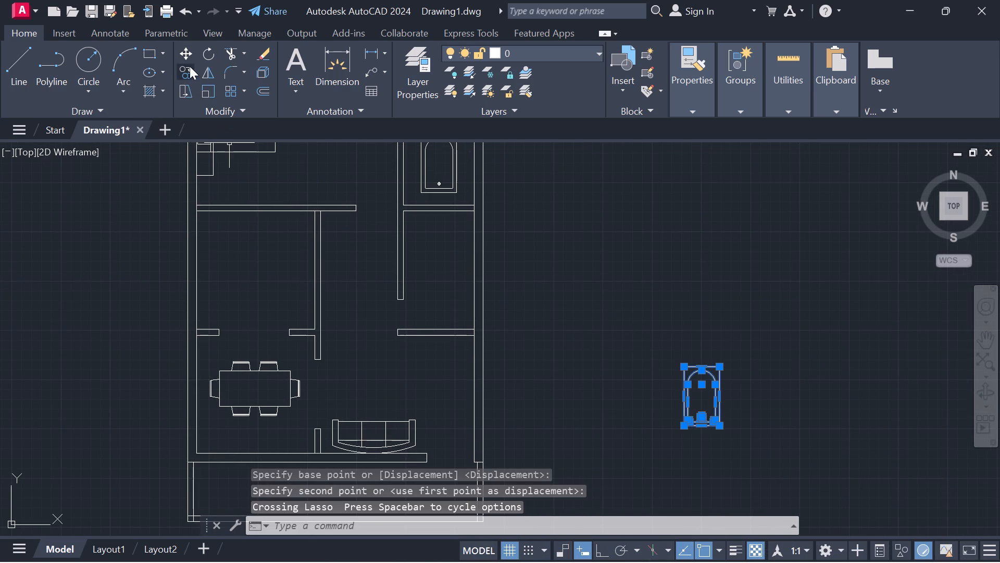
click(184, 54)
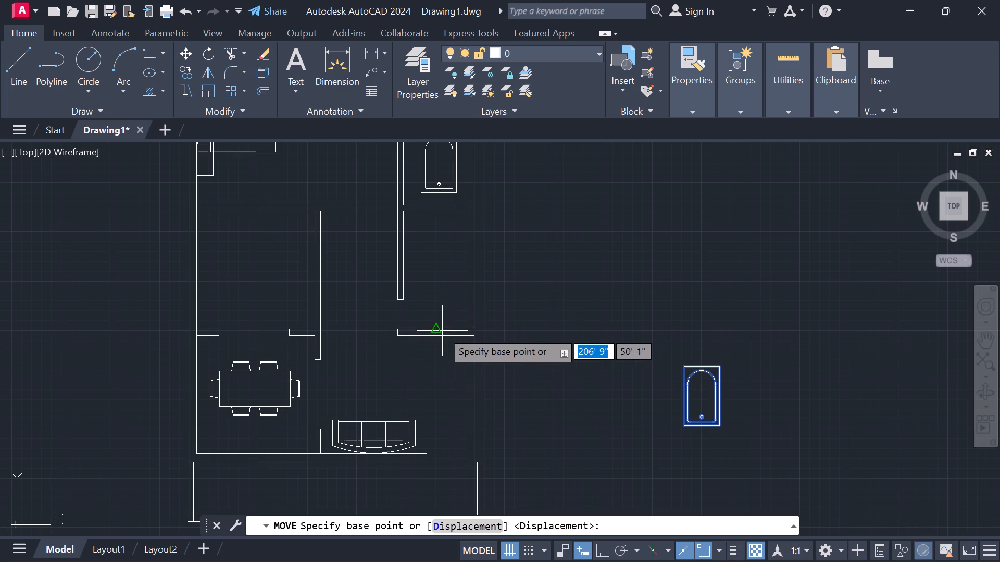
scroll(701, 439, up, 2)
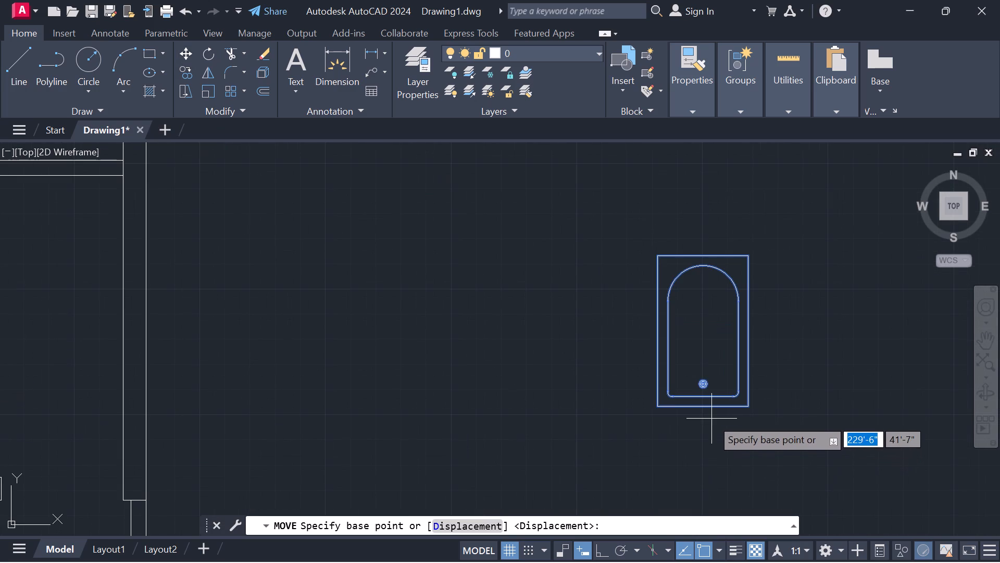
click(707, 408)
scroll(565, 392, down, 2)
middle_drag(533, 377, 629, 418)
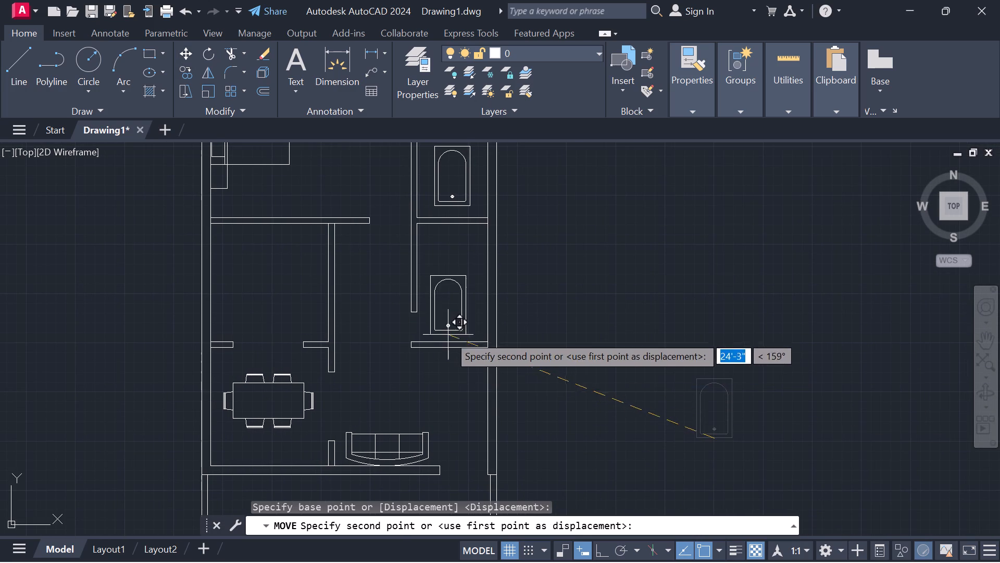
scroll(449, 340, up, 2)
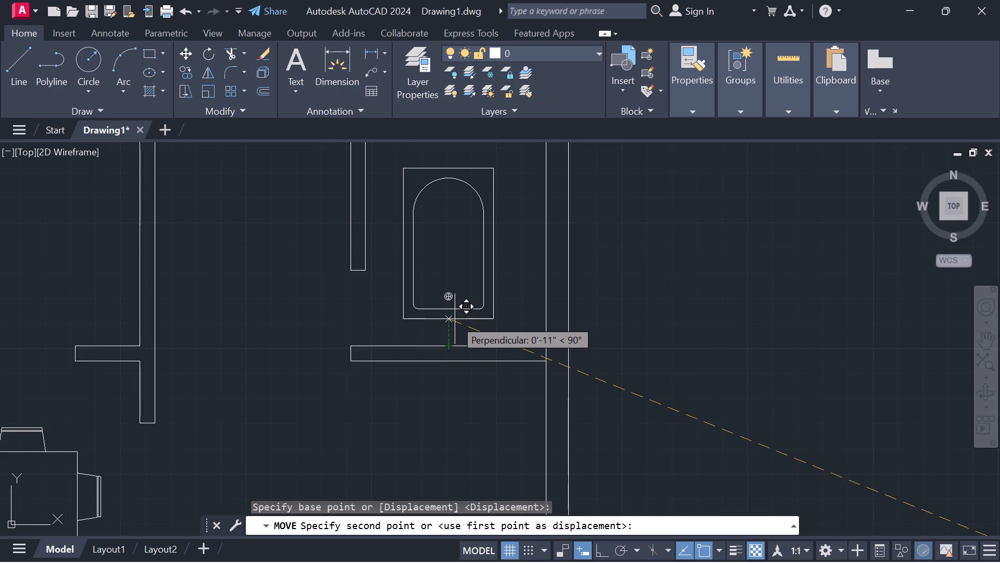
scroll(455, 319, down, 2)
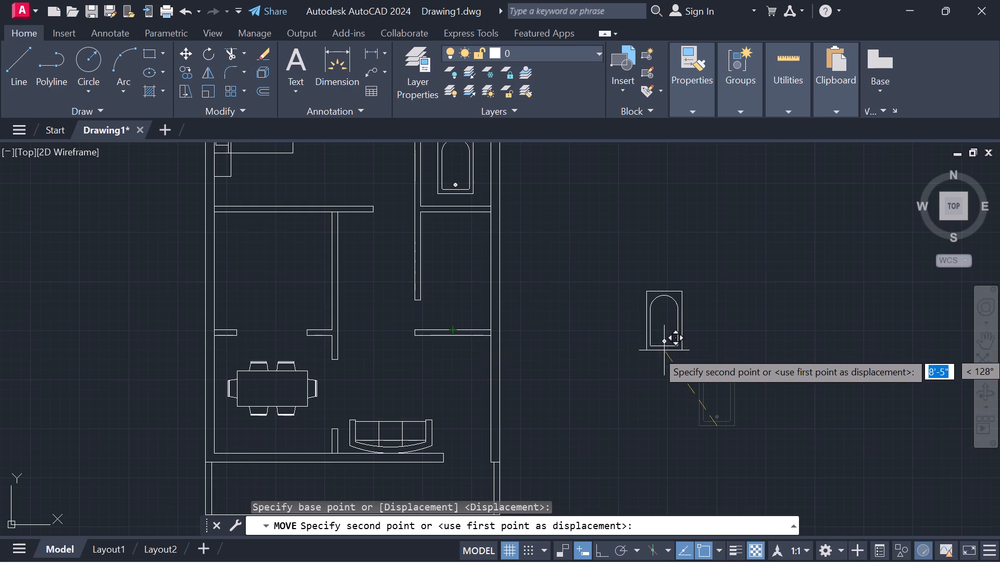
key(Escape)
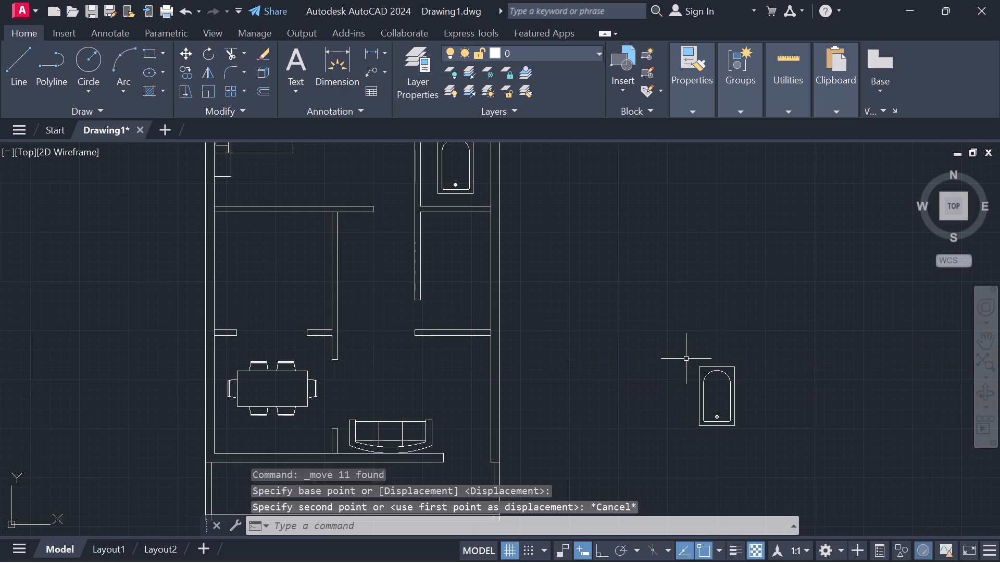
Mirror the remaining loose bathtub across a horizontal line through its top-left corner, erasing the source objects.
drag(749, 345, 701, 345)
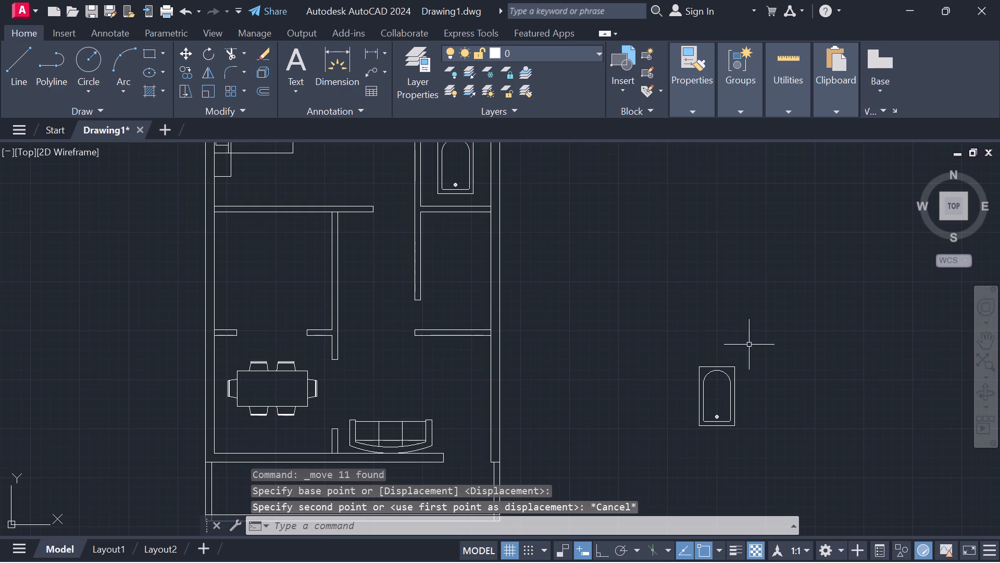
drag(701, 345, 857, 442)
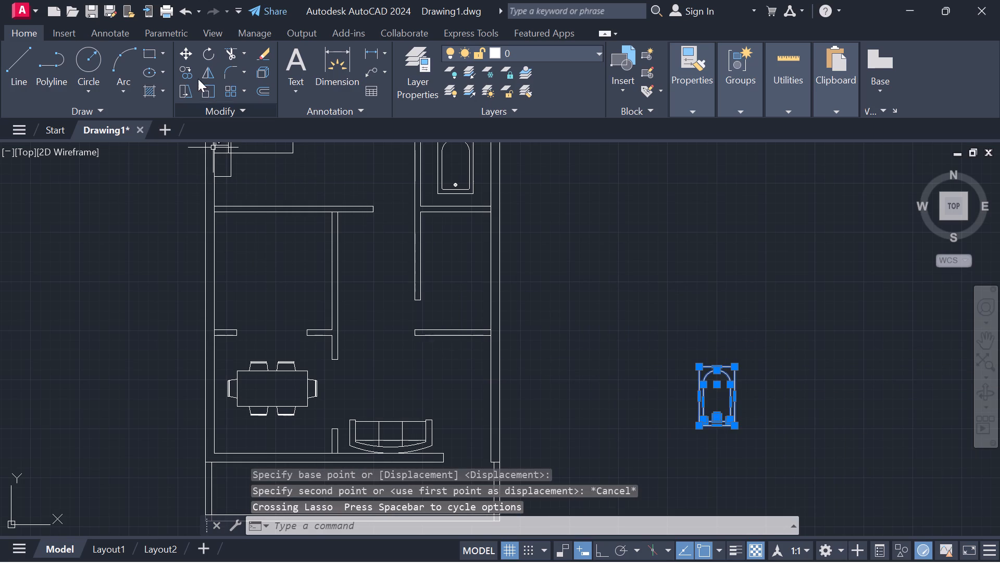
click(205, 74)
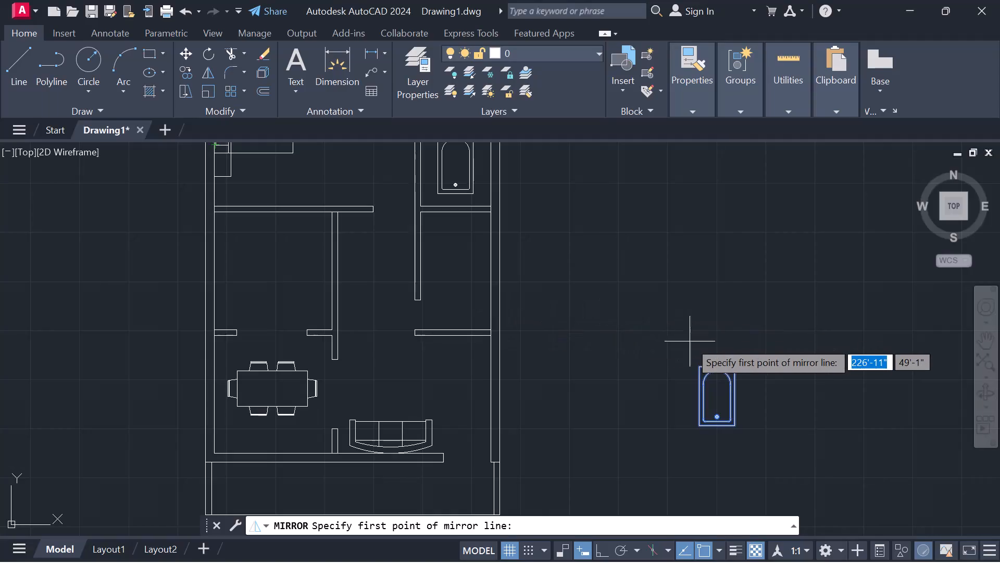
click(698, 364)
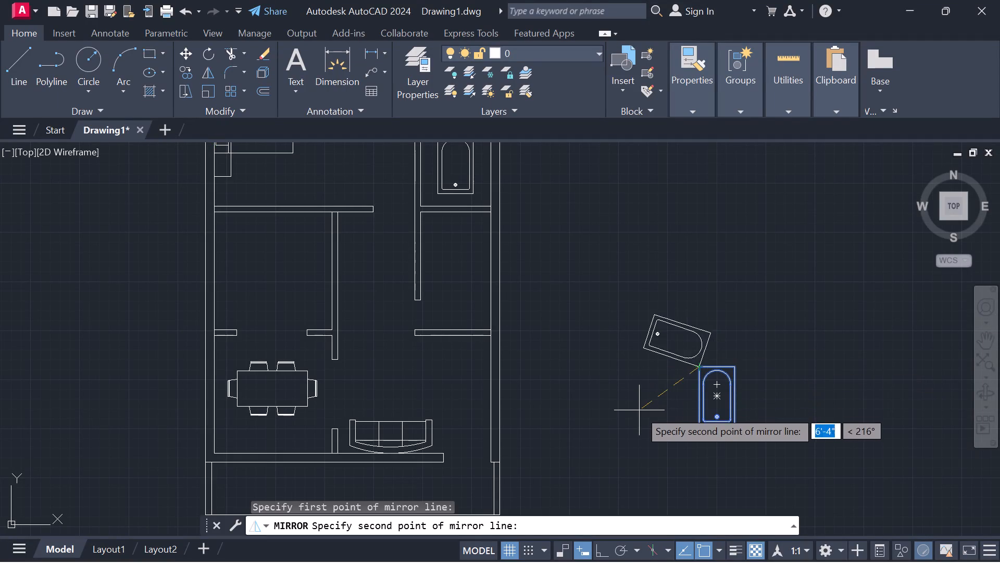
click(638, 369)
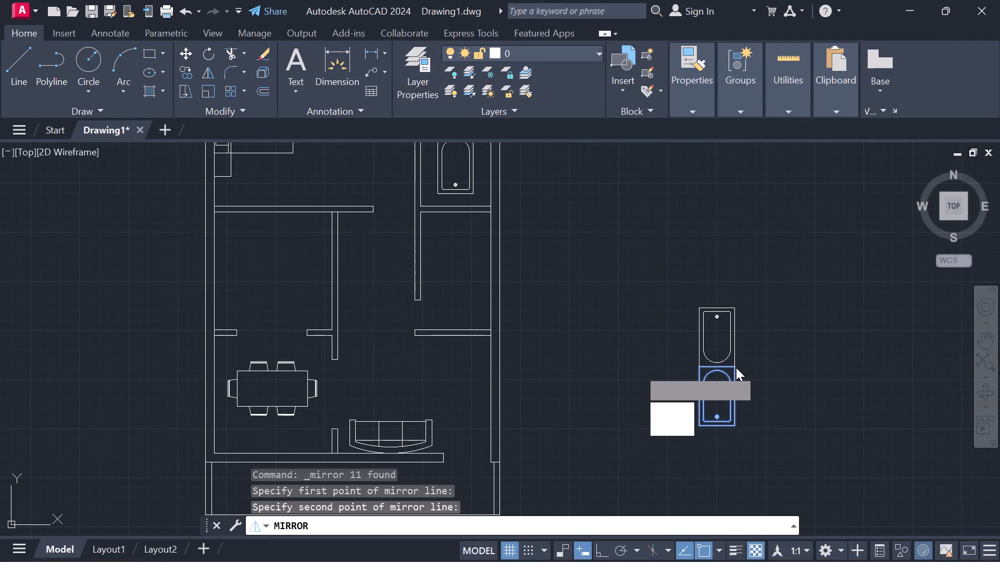
drag(677, 412, 637, 369)
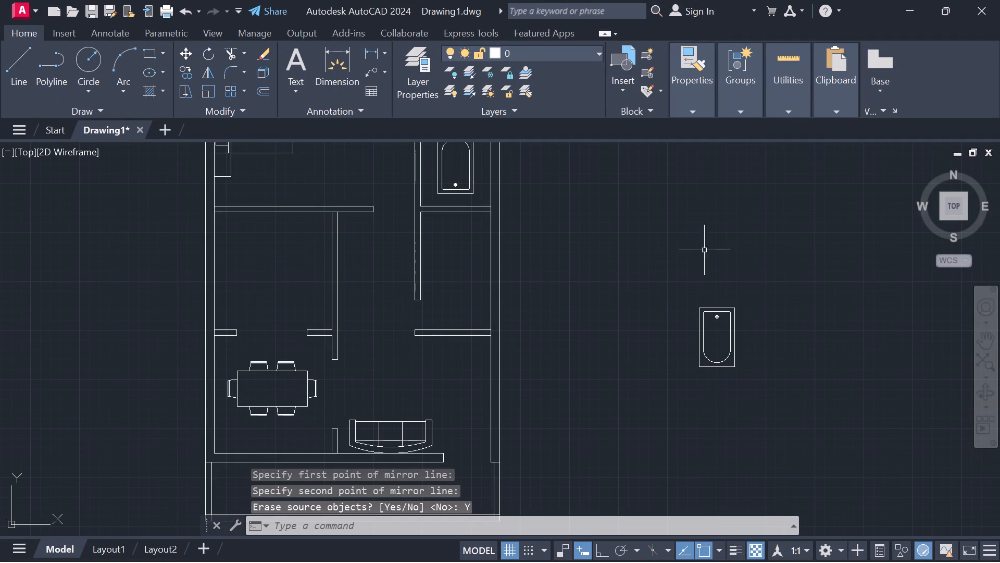
Move the mirrored bathtub by its top edge's midpoint into the lower east room, centred about 1' south of the partition between the two bathrooms.
drag(721, 250, 756, 374)
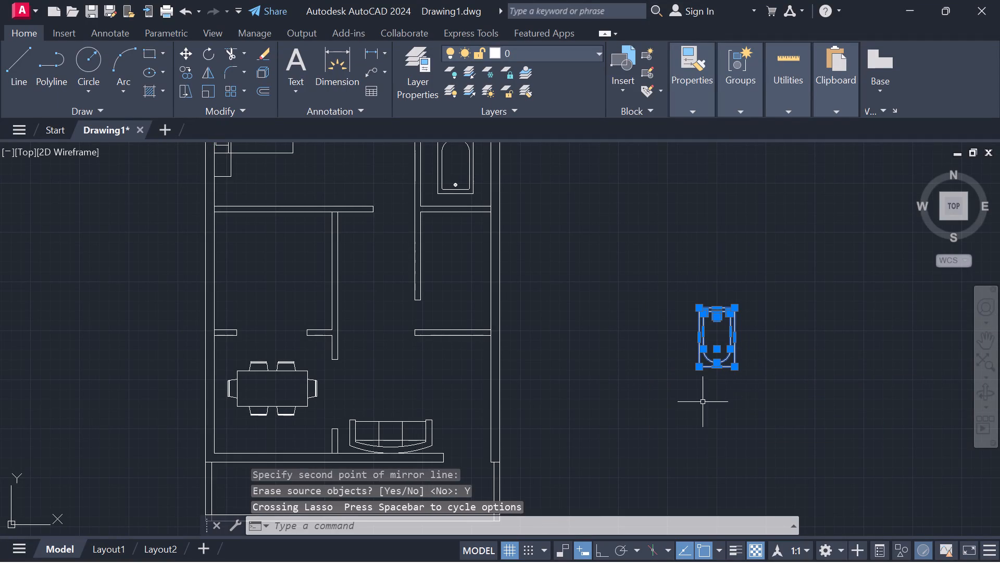
click(181, 55)
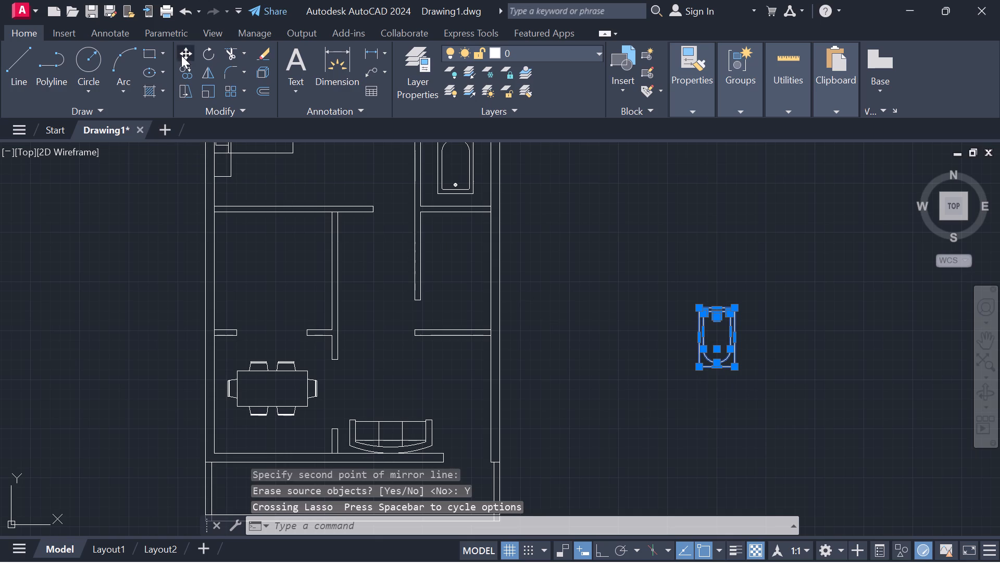
scroll(713, 310, up, 2)
click(726, 302)
scroll(510, 325, down, 2)
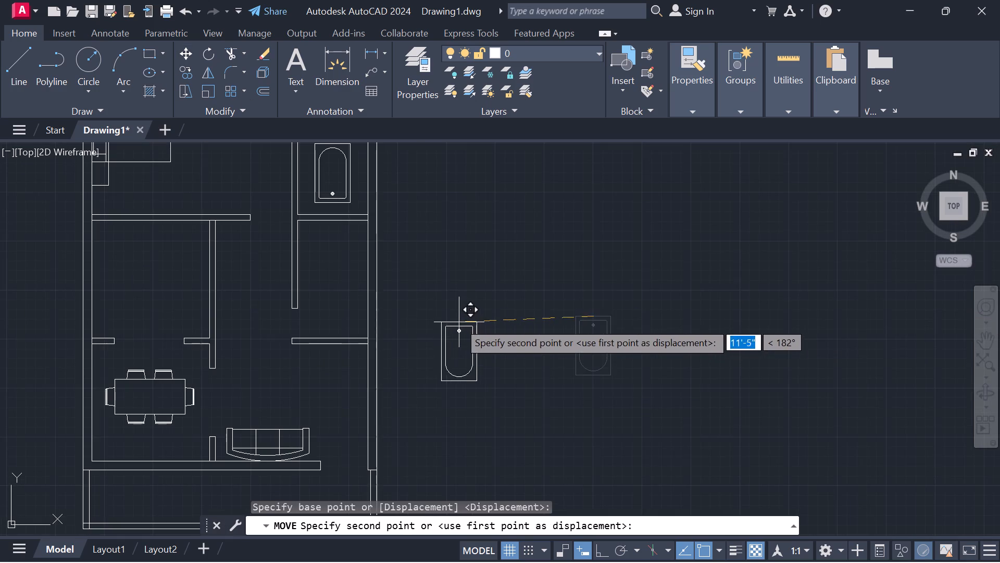
middle_drag(455, 320, 575, 389)
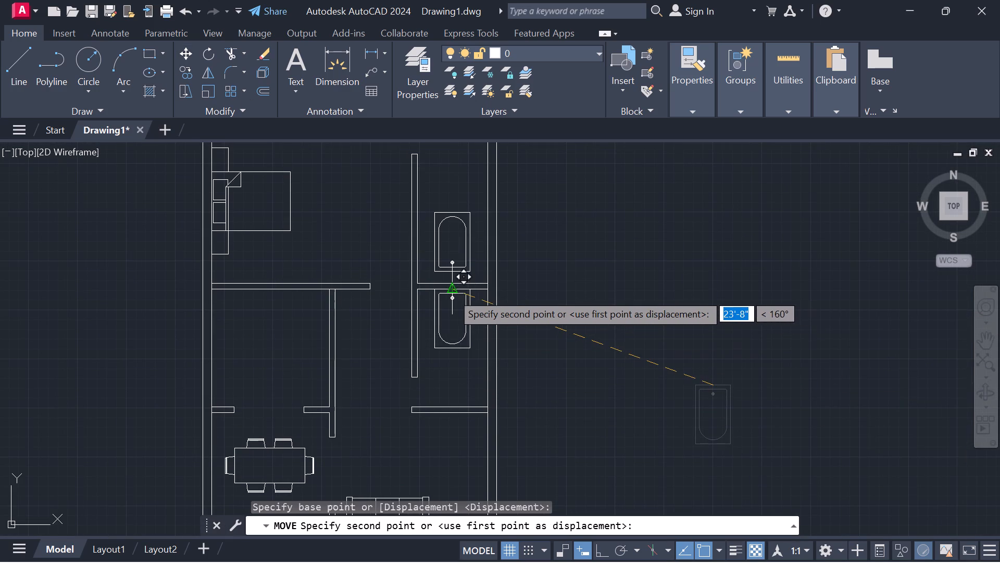
scroll(452, 293, up, 3)
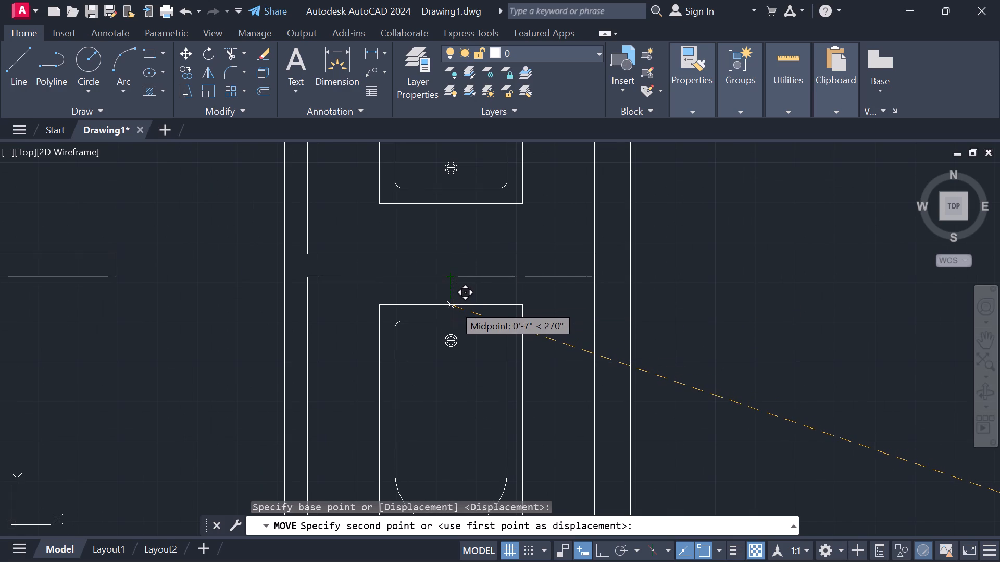
click(451, 333)
Turn Ortho mode on.
scroll(487, 388, down, 2)
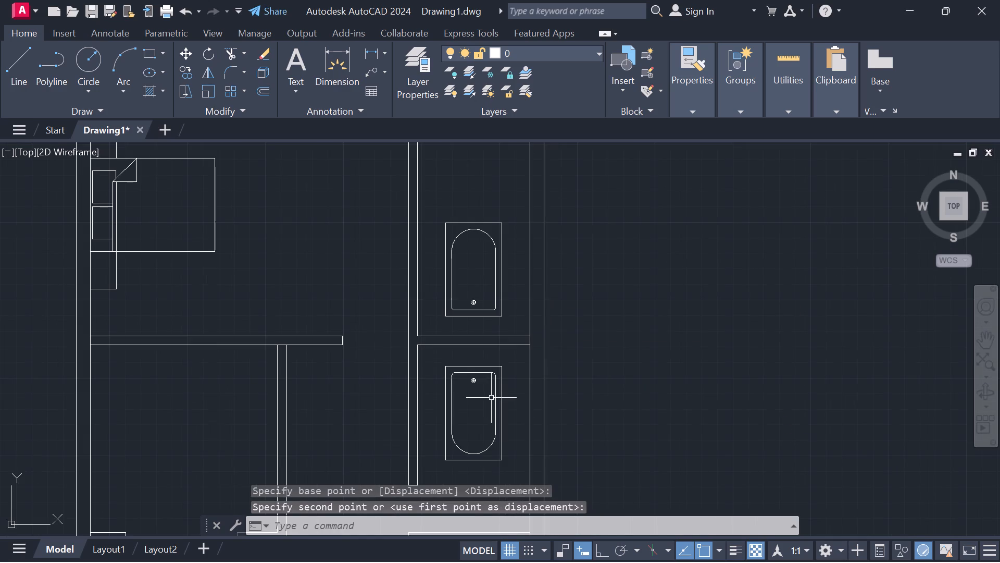
middle_drag(491, 399, 484, 328)
scroll(488, 365, up, 2)
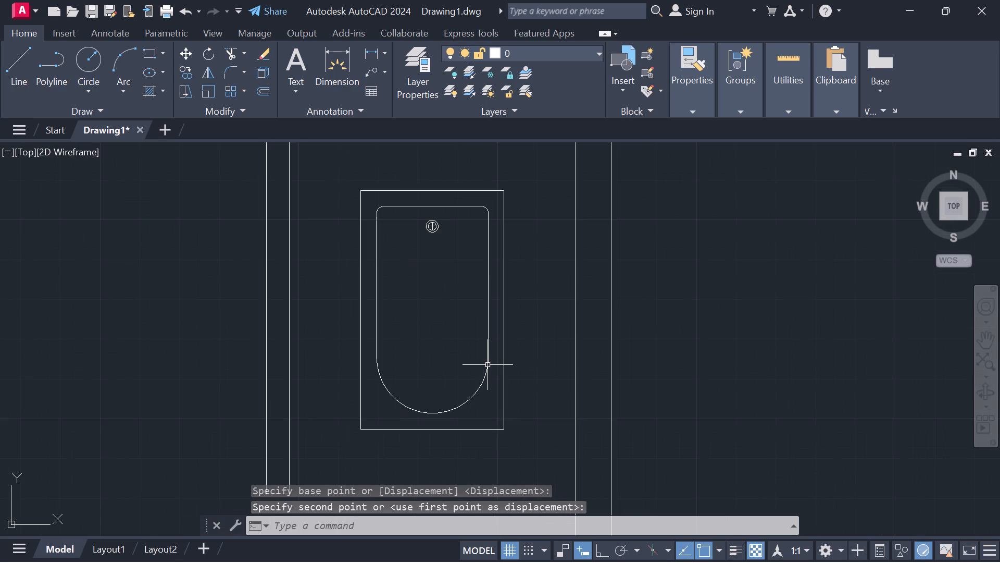
key(F8)
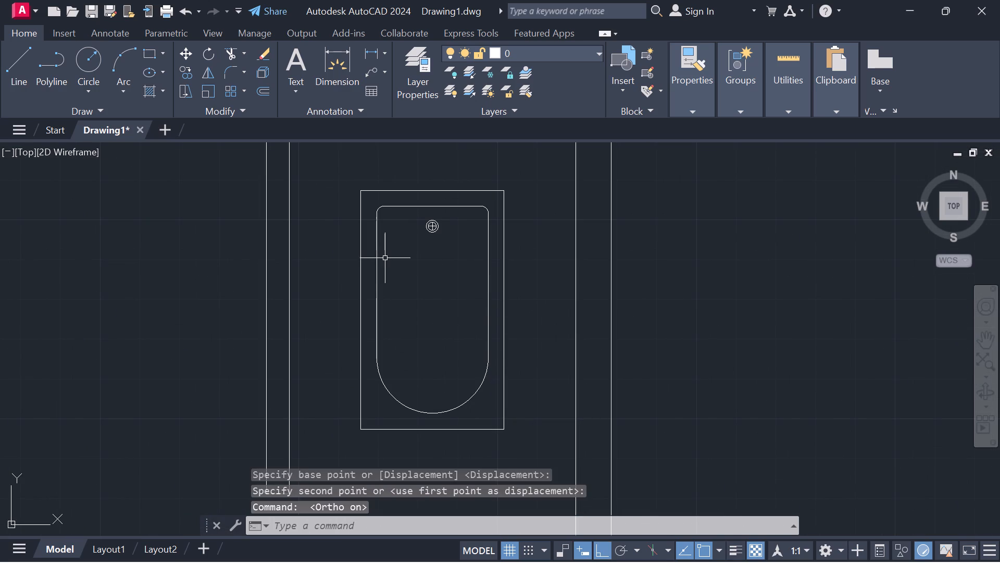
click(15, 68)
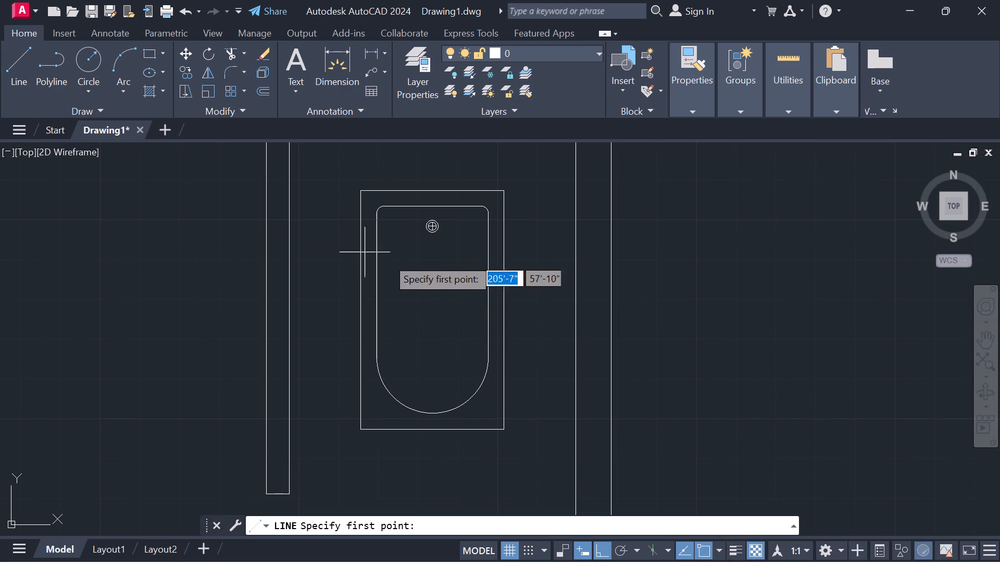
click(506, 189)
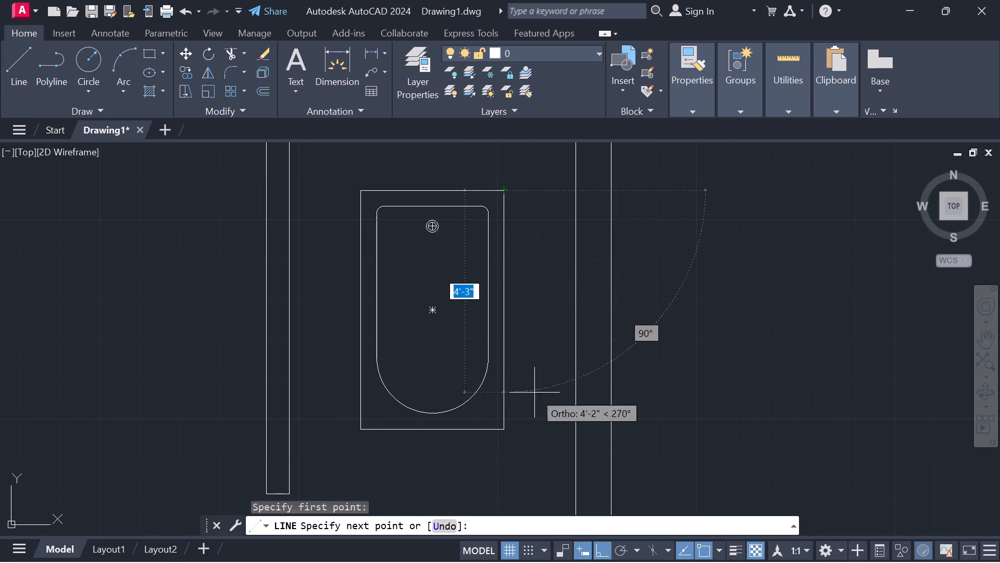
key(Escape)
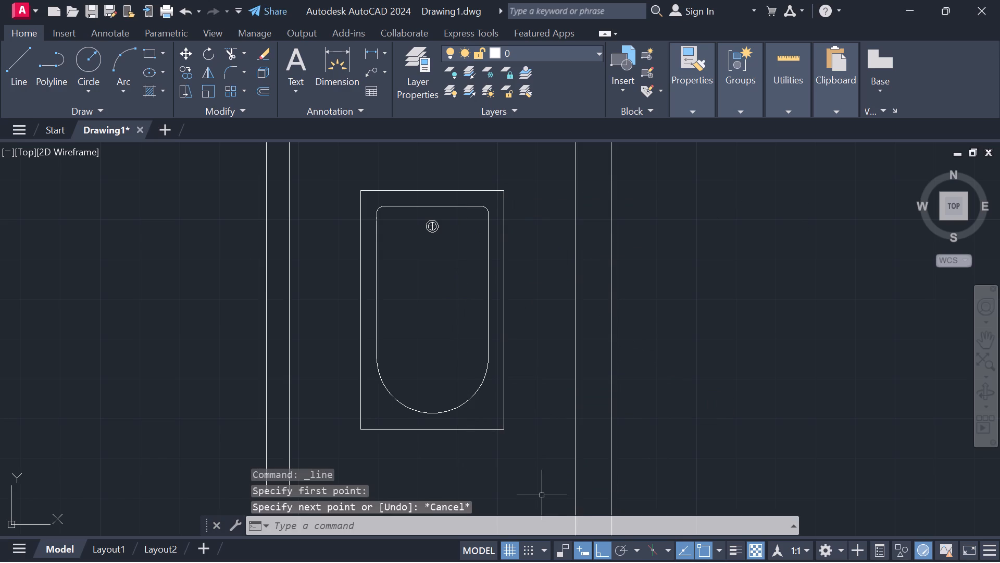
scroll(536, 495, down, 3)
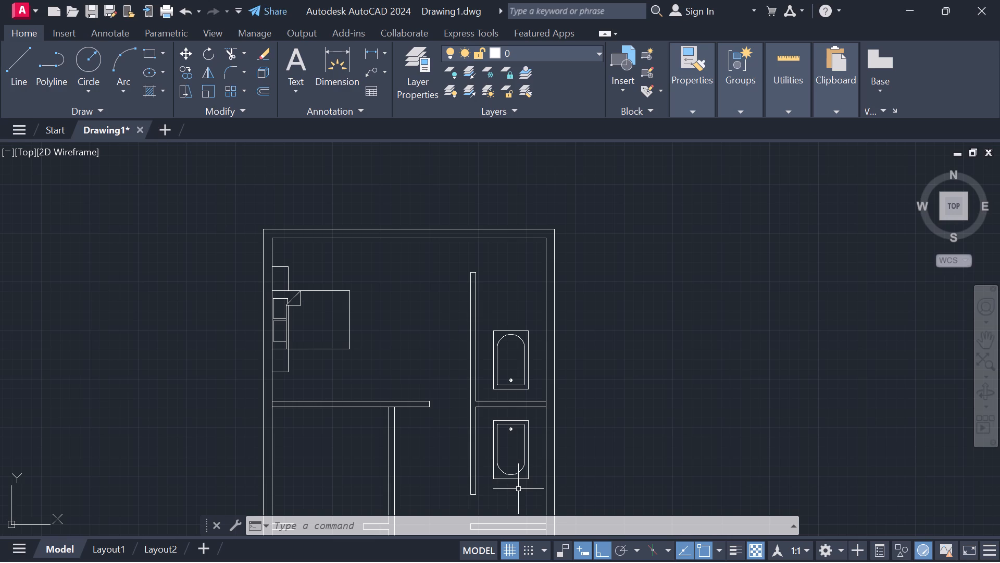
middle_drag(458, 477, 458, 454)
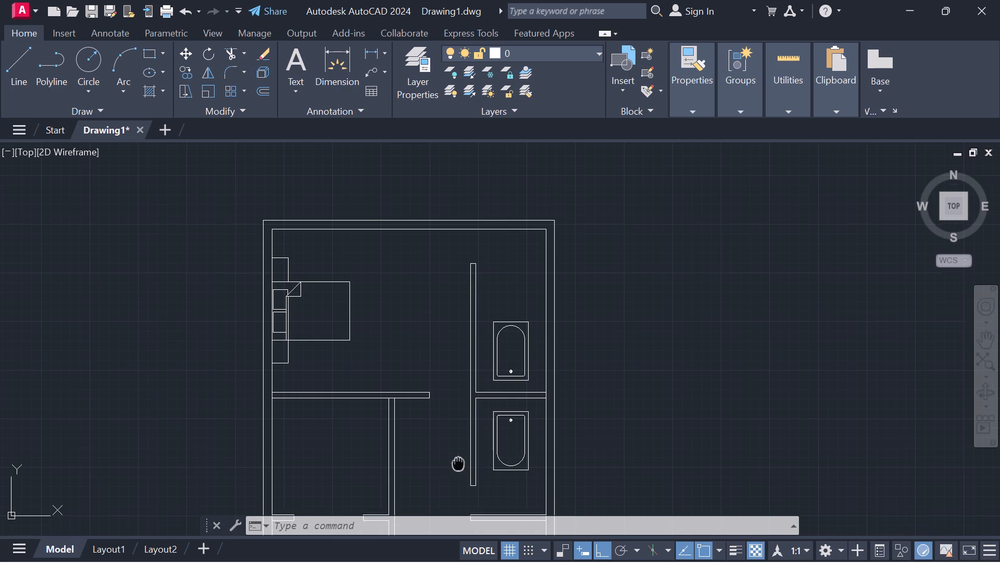
Trim the line crossing the junction where the north-south partition meets the underside of the bedroom's south partition.
middle_drag(458, 454, 458, 399)
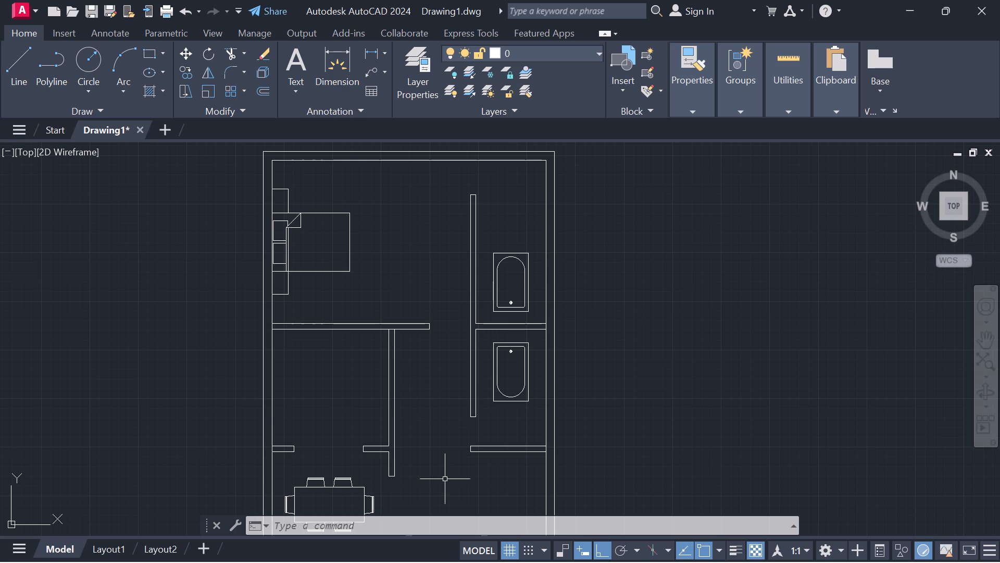
text(tr)
key(space)
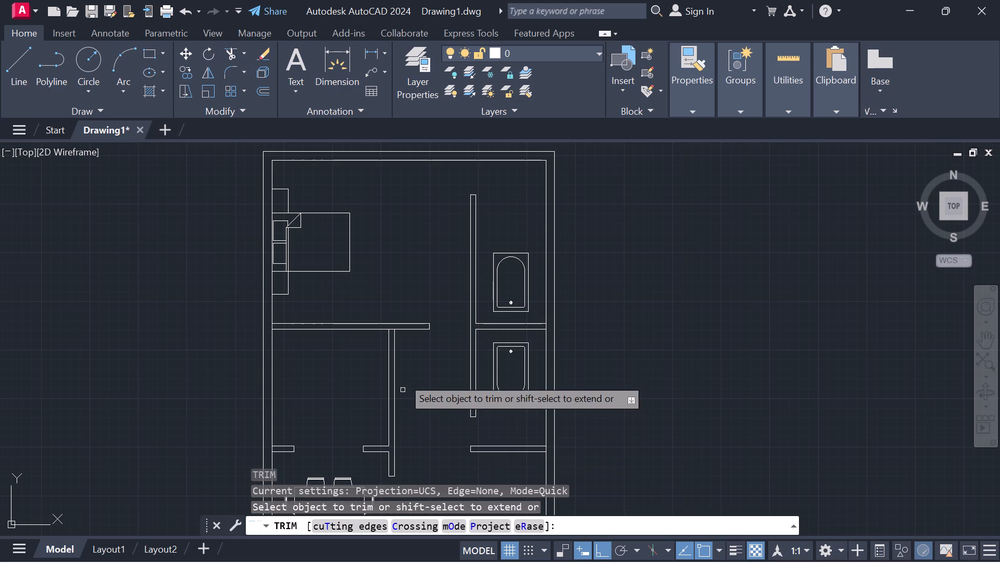
scroll(392, 335, up, 3)
drag(386, 302, 390, 333)
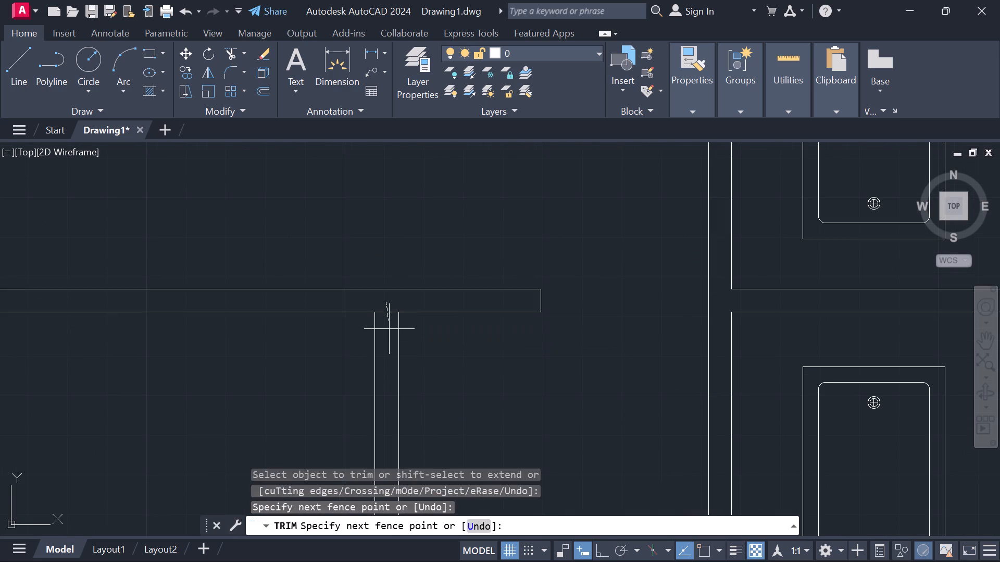
drag(390, 333, 390, 340)
Trim the west wall's inner line where the bedroom's south partition and the partition north of the dining area meet it.
scroll(369, 338, down, 2)
scroll(348, 406, down, 1)
middle_drag(323, 419, 322, 420)
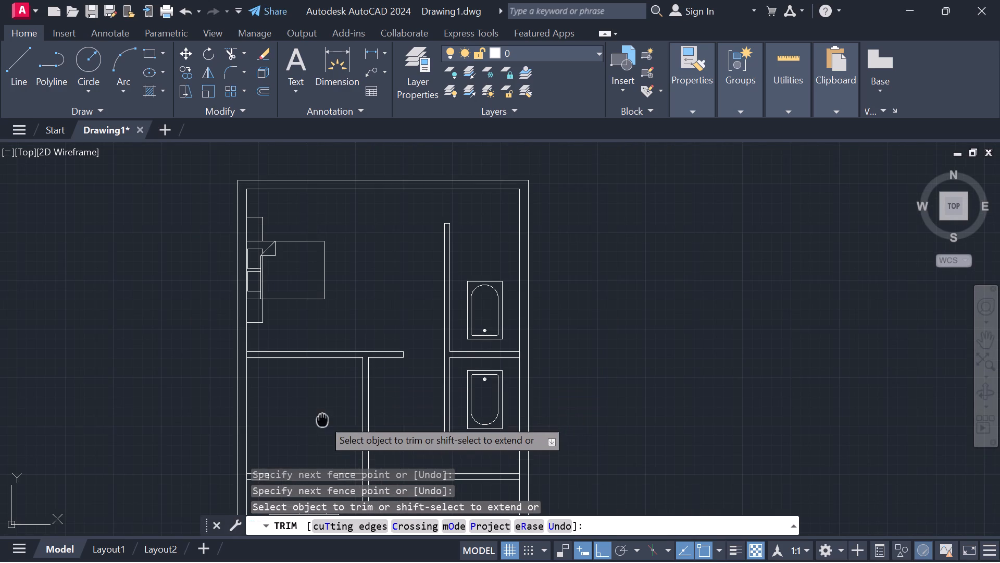
middle_drag(322, 420, 317, 342)
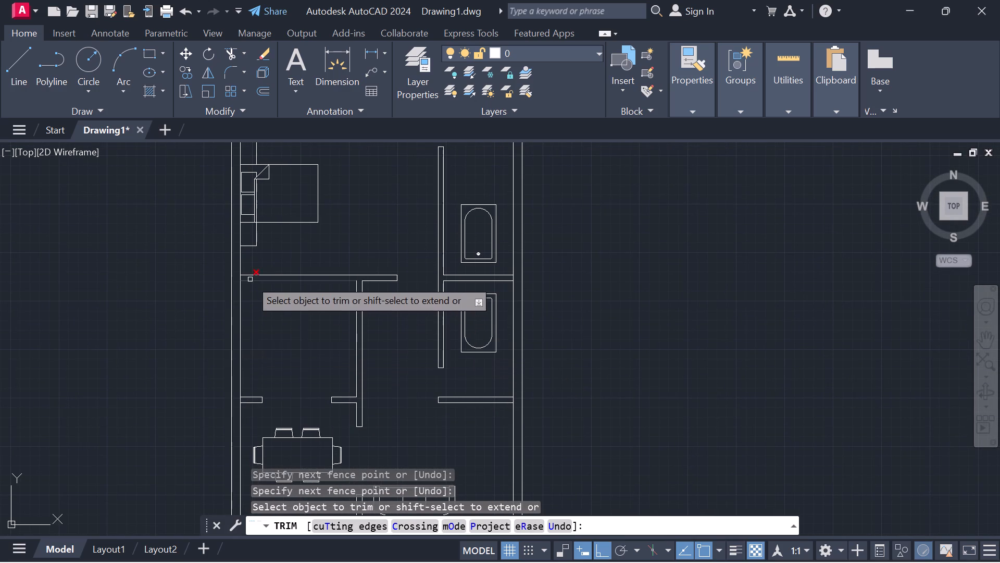
scroll(244, 278, up, 3)
drag(214, 274, 234, 279)
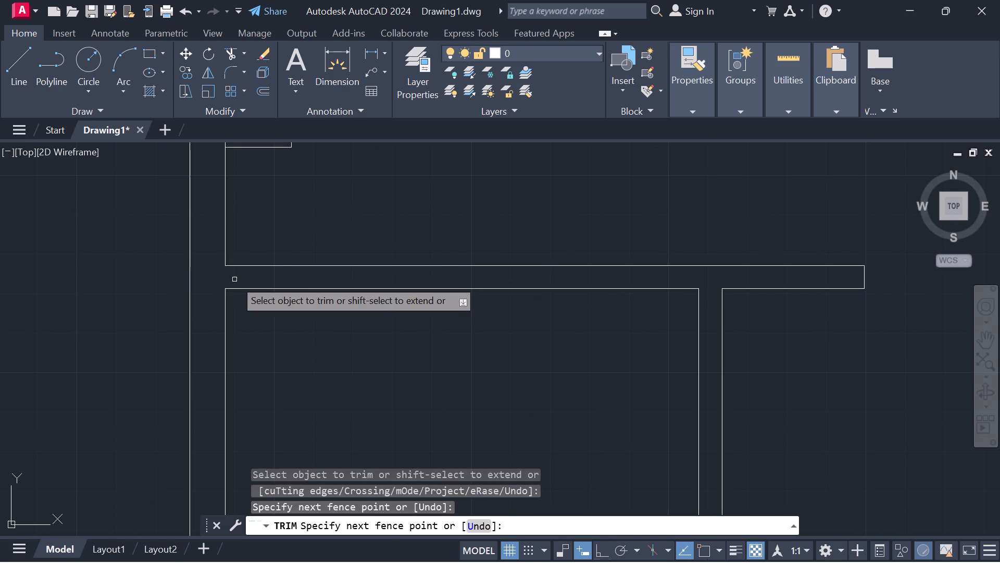
scroll(234, 279, down, 2)
middle_drag(251, 357, 249, 286)
scroll(241, 422, up, 1)
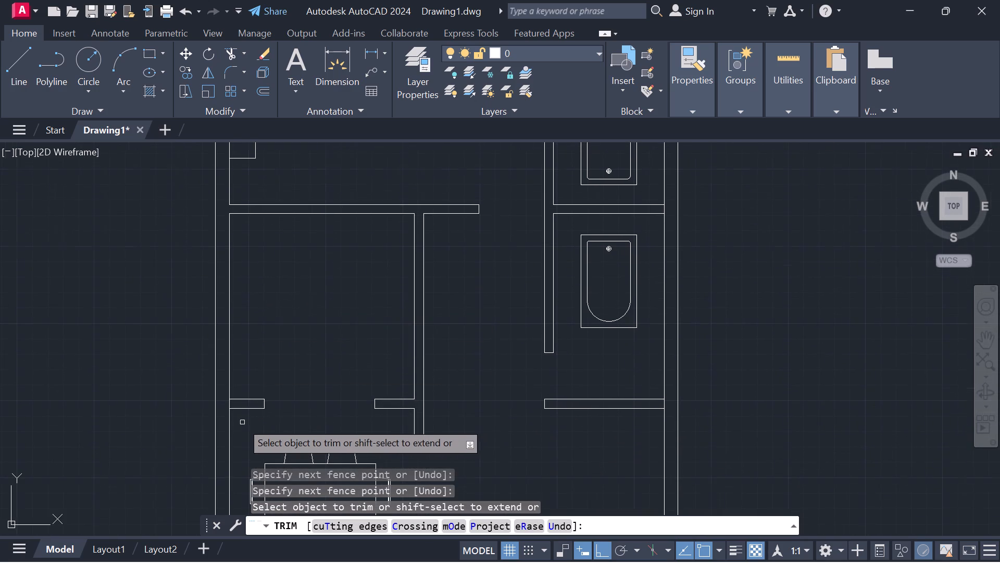
scroll(240, 421, up, 2)
drag(181, 365, 214, 357)
Trim the south wall's inner line where the short partition stub beside the sofa meets it.
scroll(216, 354, down, 1)
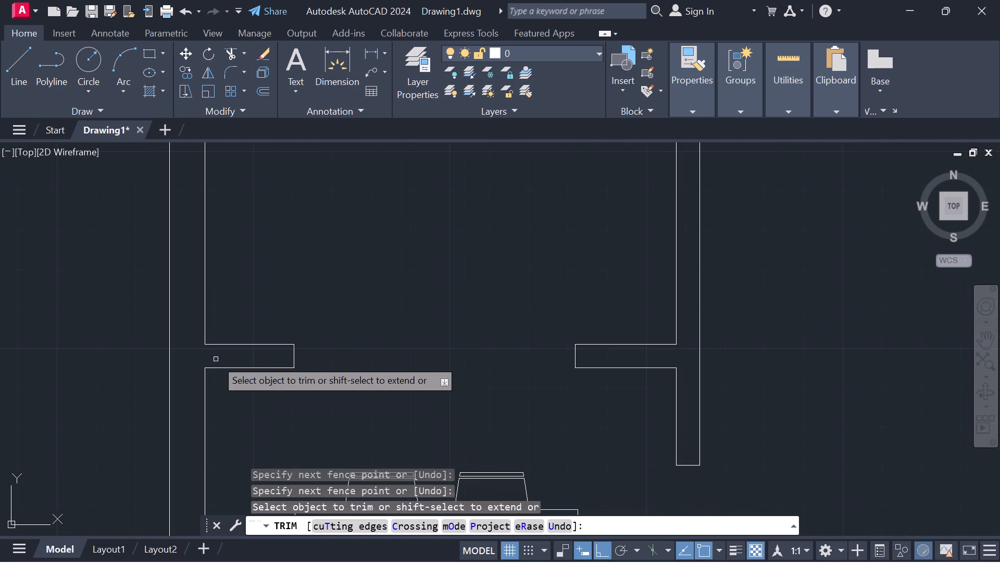
scroll(326, 272, down, 3)
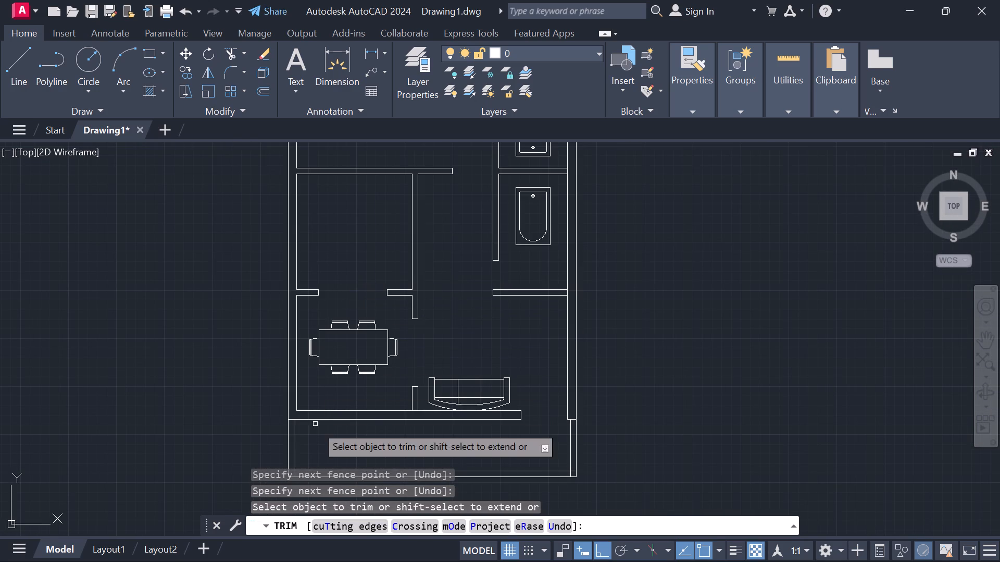
middle_drag(327, 440, 305, 338)
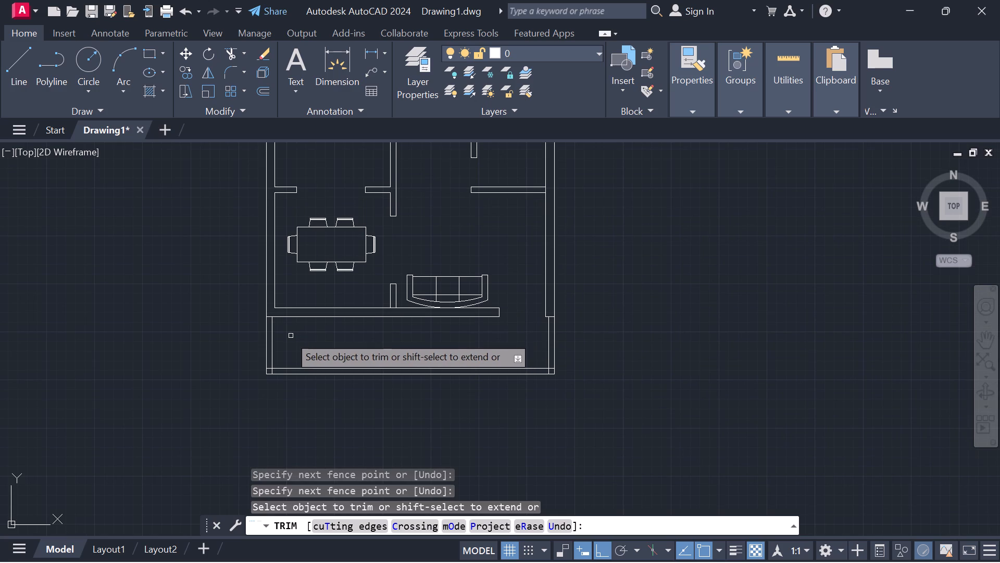
scroll(390, 326, up, 4)
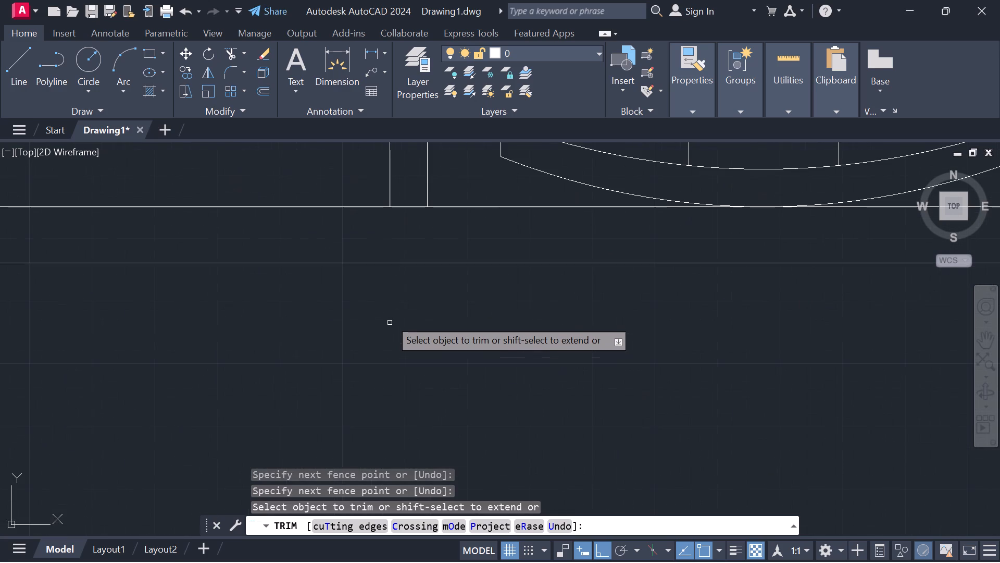
drag(407, 195, 408, 216)
Trim the east wall's inner line where the partition south of the lower bathroom meets it.
scroll(408, 223, down, 2)
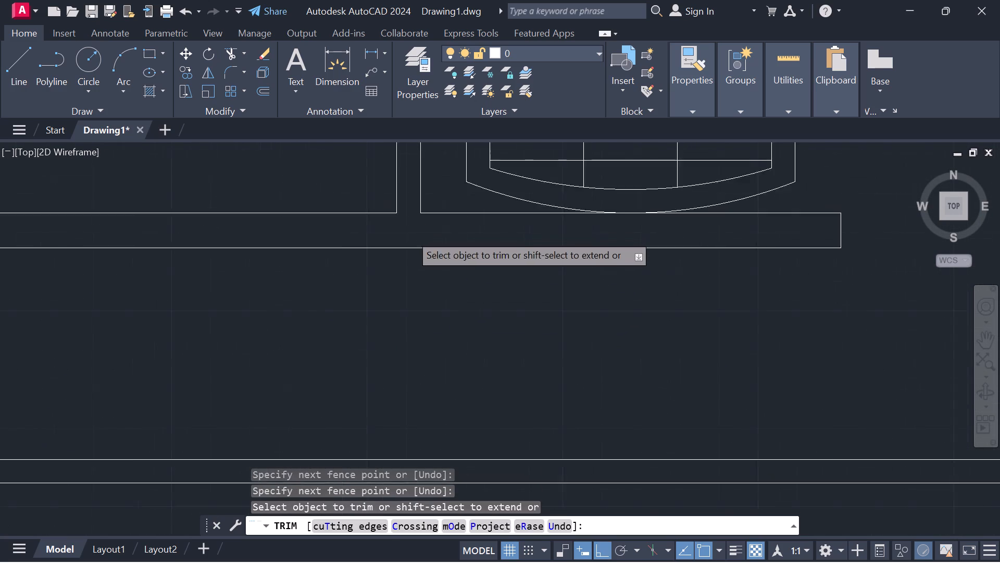
middle_drag(564, 283, 289, 312)
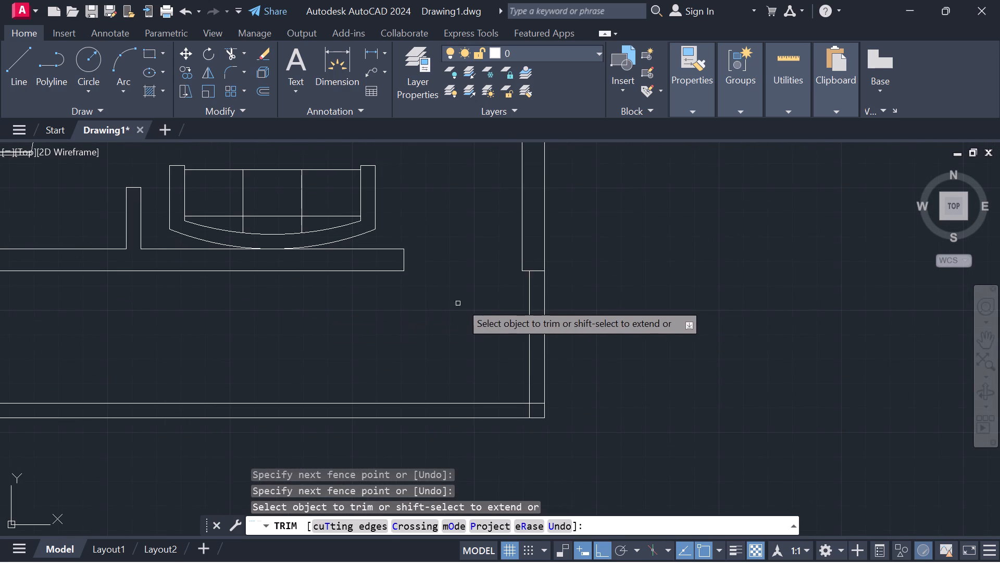
scroll(466, 295, down, 2)
middle_drag(456, 226, 440, 366)
scroll(439, 353, up, 2)
middle_drag(472, 270, 434, 326)
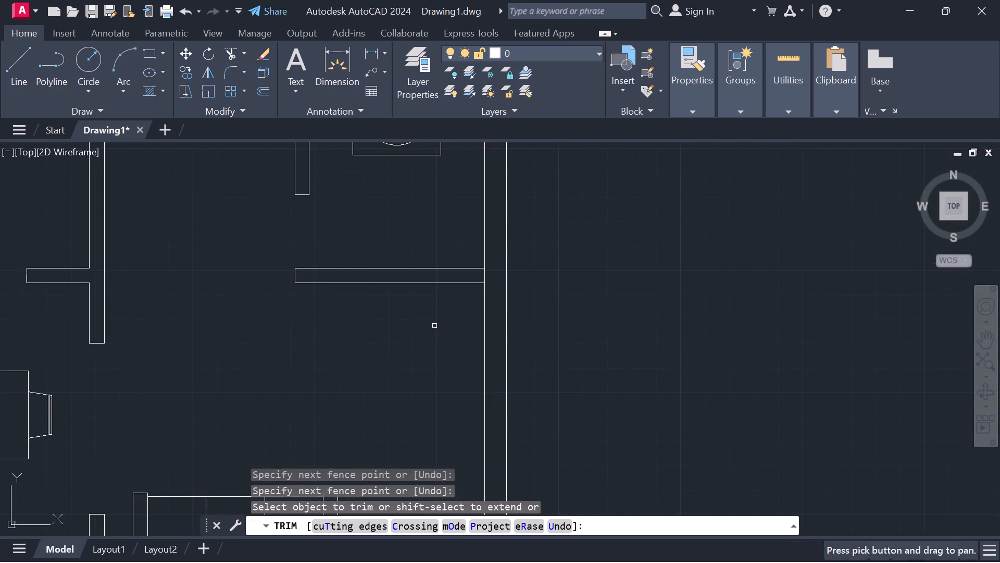
scroll(443, 313, up, 2)
drag(528, 217, 561, 221)
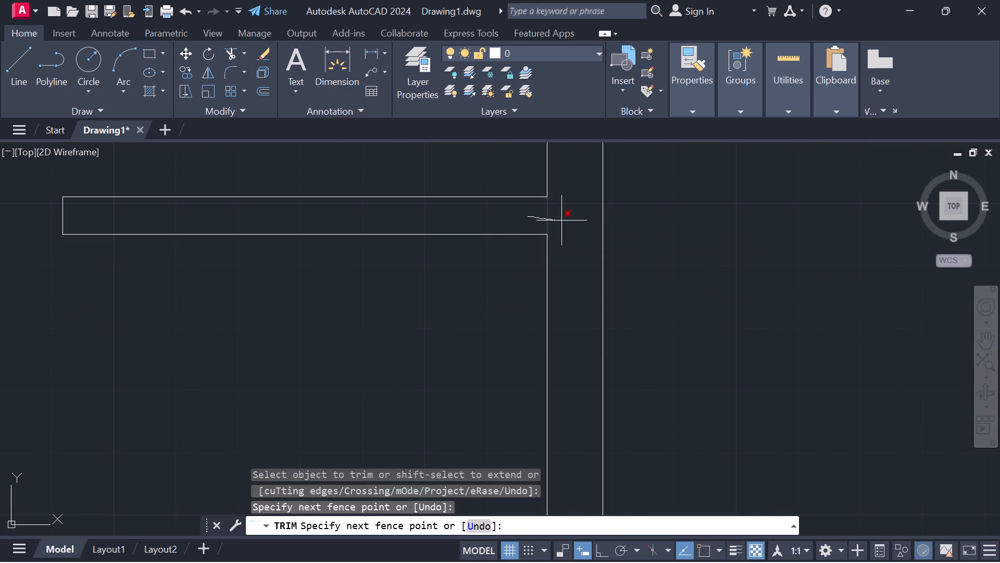
drag(561, 221, 564, 221)
Trim the east wall's inner line where the partition between the two bathrooms meets it, and end the Trim command.
scroll(564, 221, down, 3)
scroll(470, 271, down, 2)
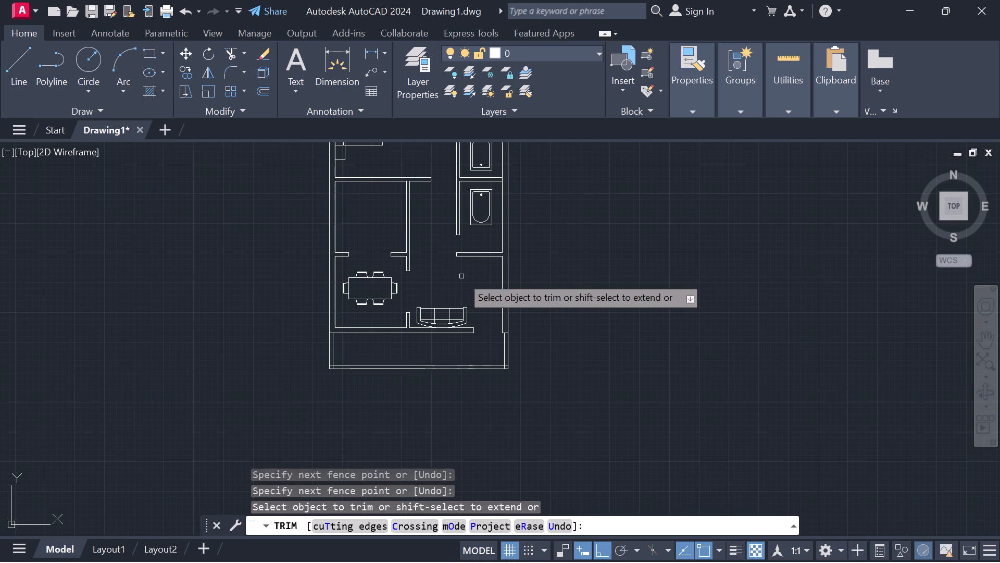
middle_drag(441, 265, 445, 329)
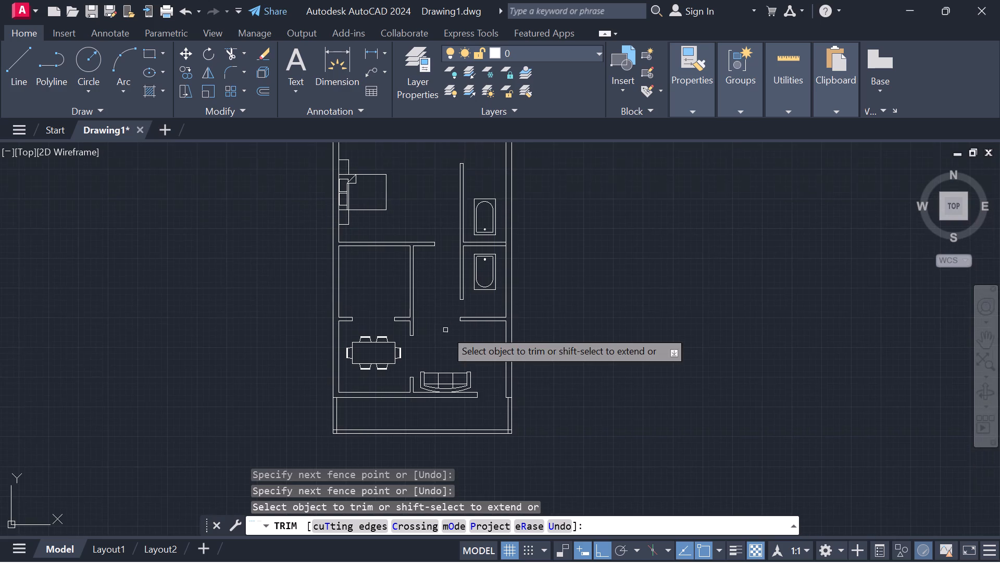
scroll(447, 324, down, 1)
middle_drag(433, 305, 378, 329)
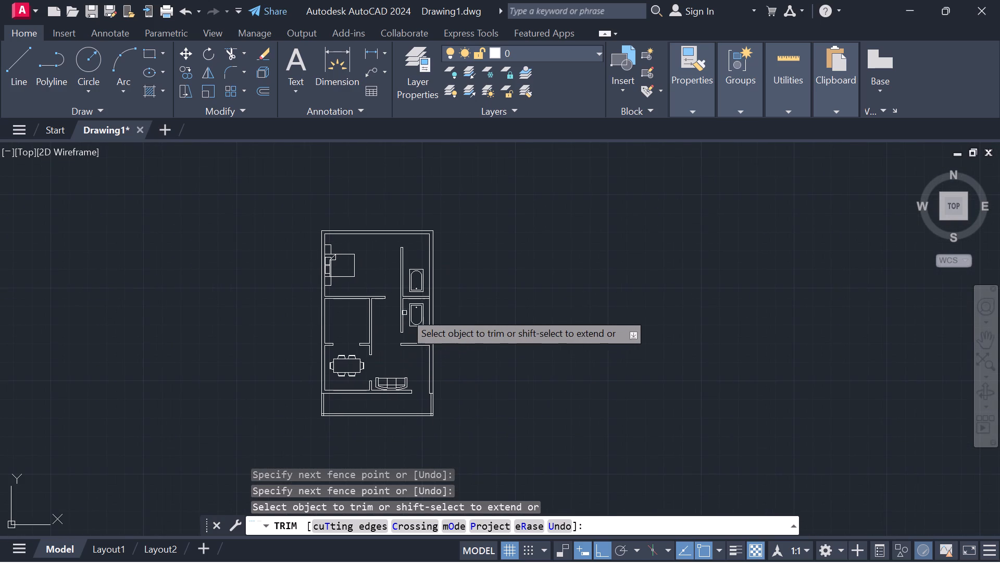
scroll(431, 295, up, 5)
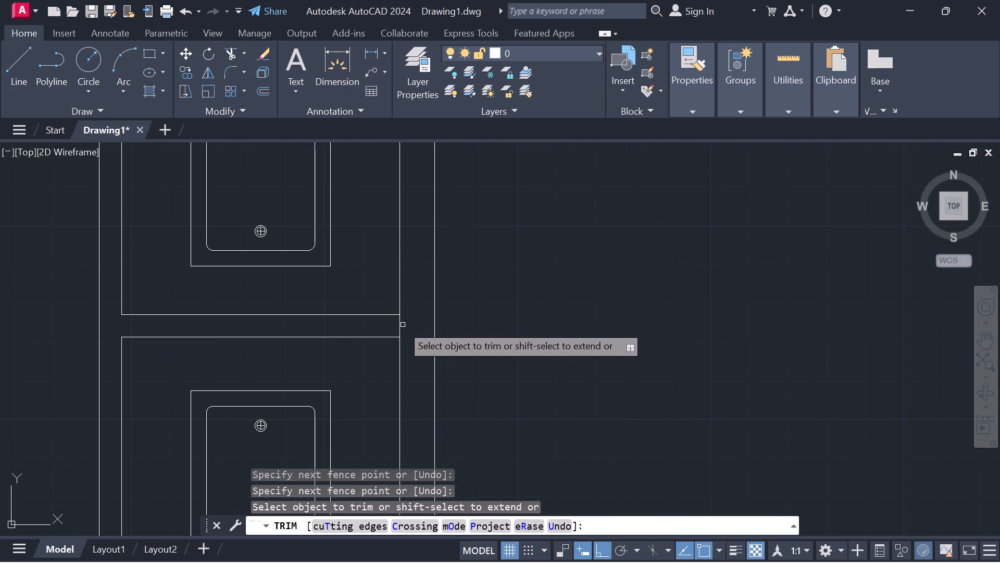
drag(390, 327, 408, 329)
scroll(408, 329, down, 3)
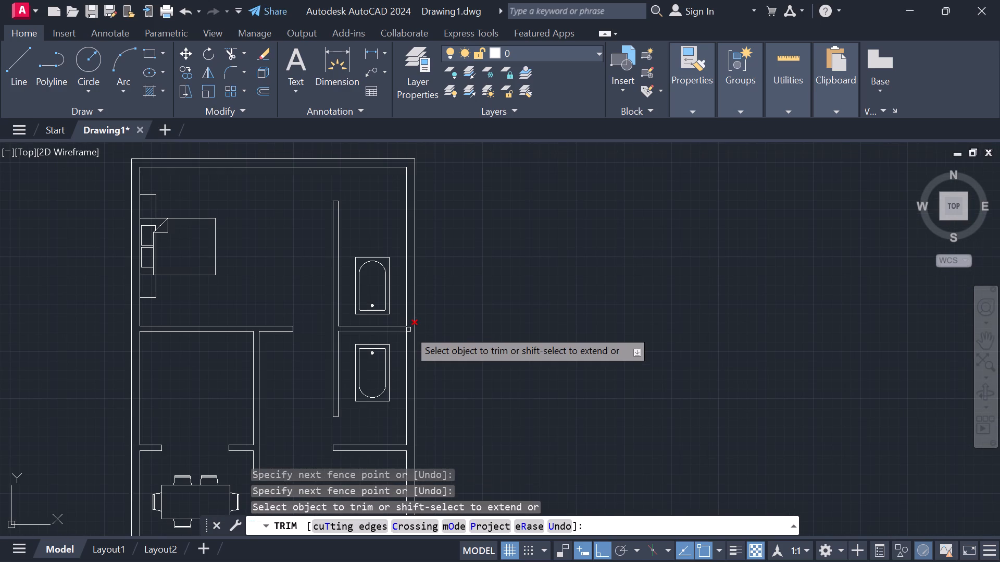
key(Escape)
scroll(457, 341, down, 1)
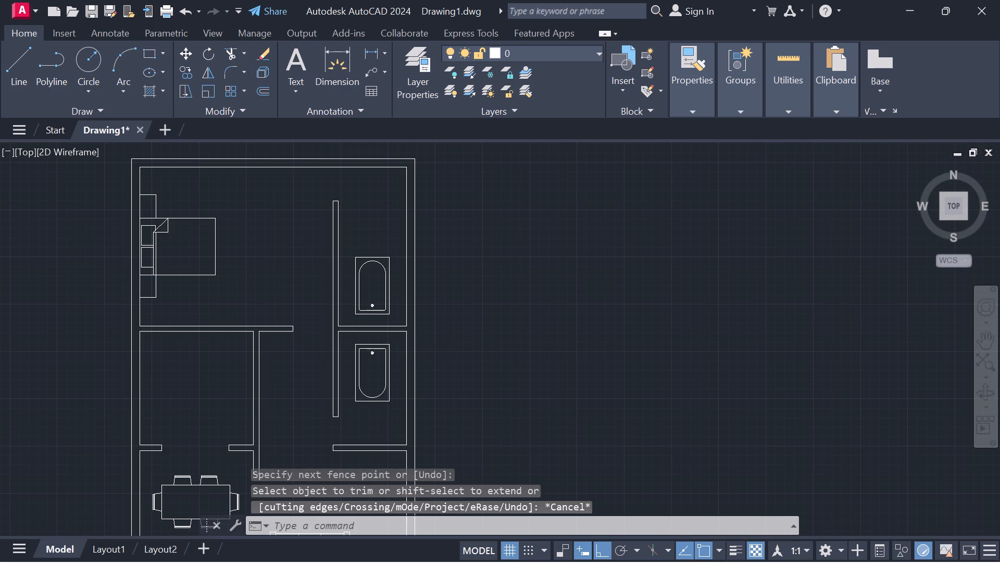
middle_drag(462, 343, 512, 302)
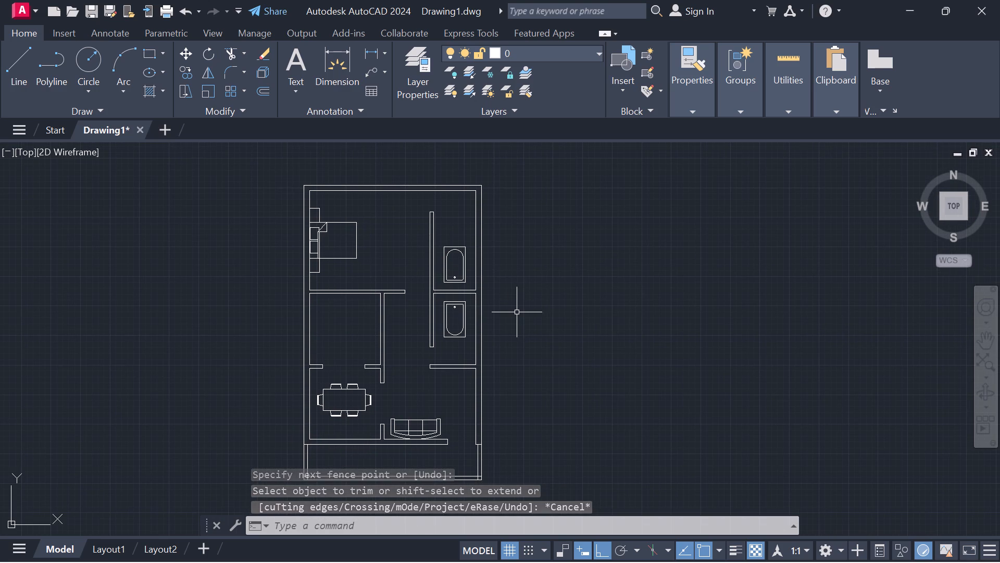
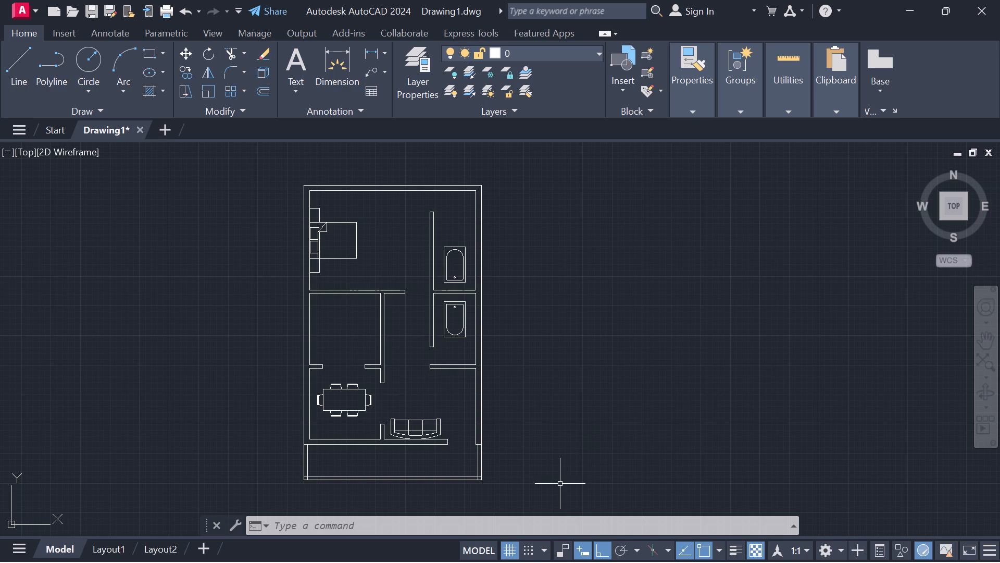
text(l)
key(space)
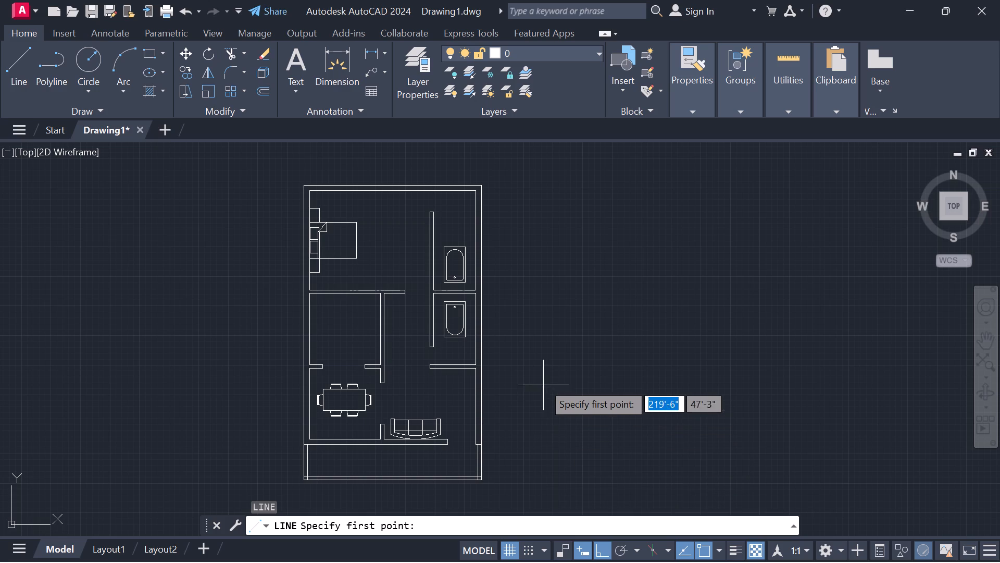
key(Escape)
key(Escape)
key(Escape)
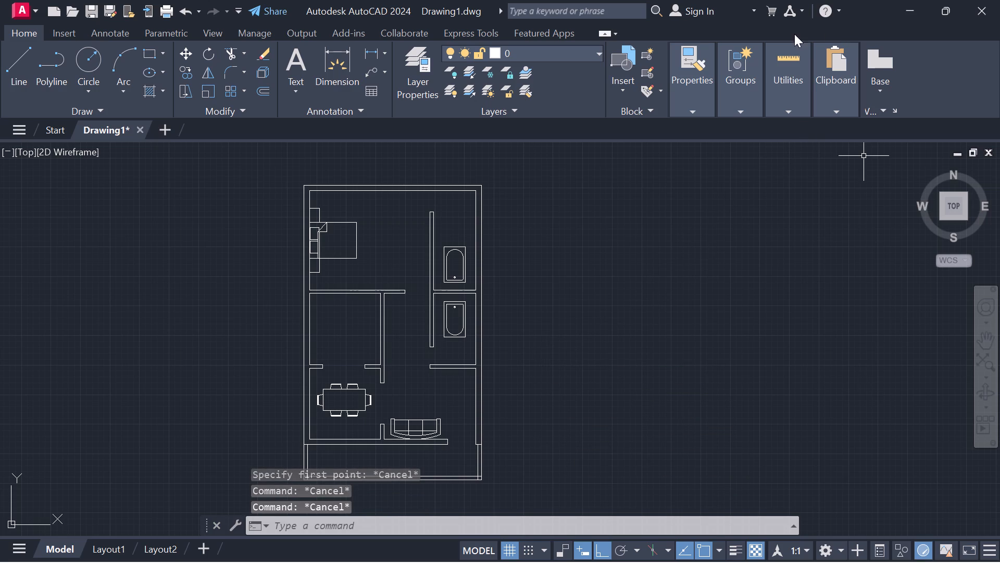
Quick-measure the wall gaps at the bedroom, the lower bathroom and the front entrance beside the sofa.
click(787, 136)
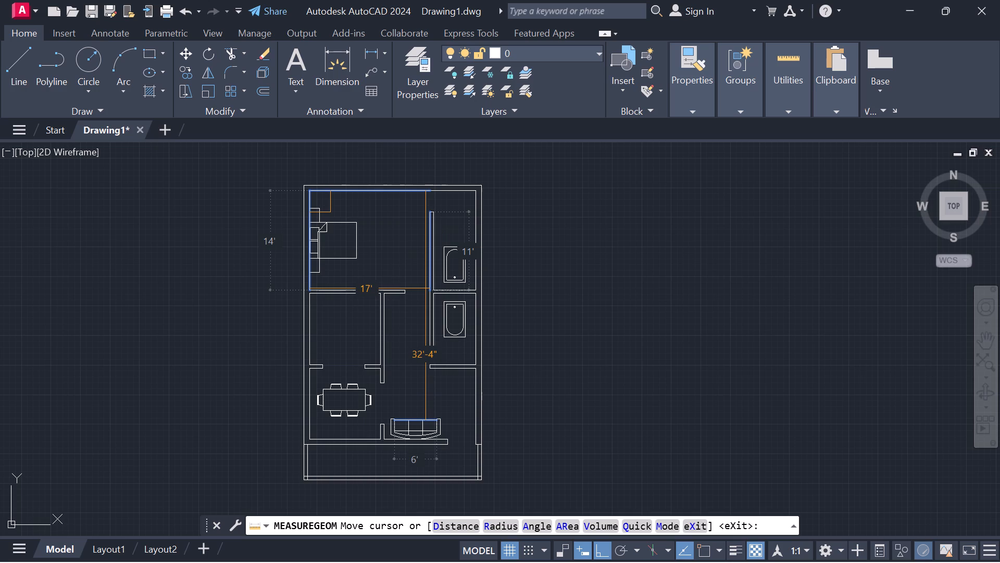
scroll(425, 290, up, 4)
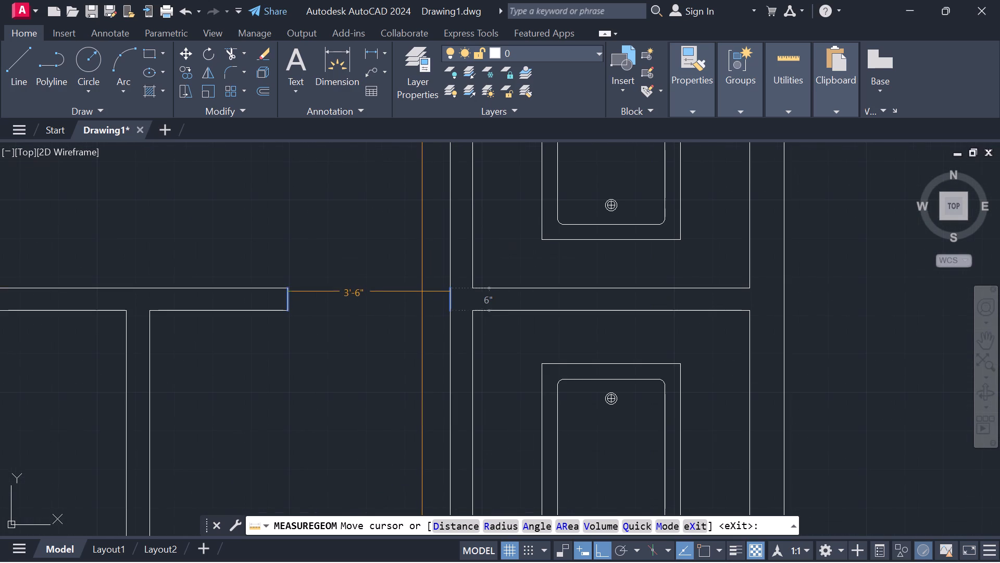
scroll(437, 294, down, 4)
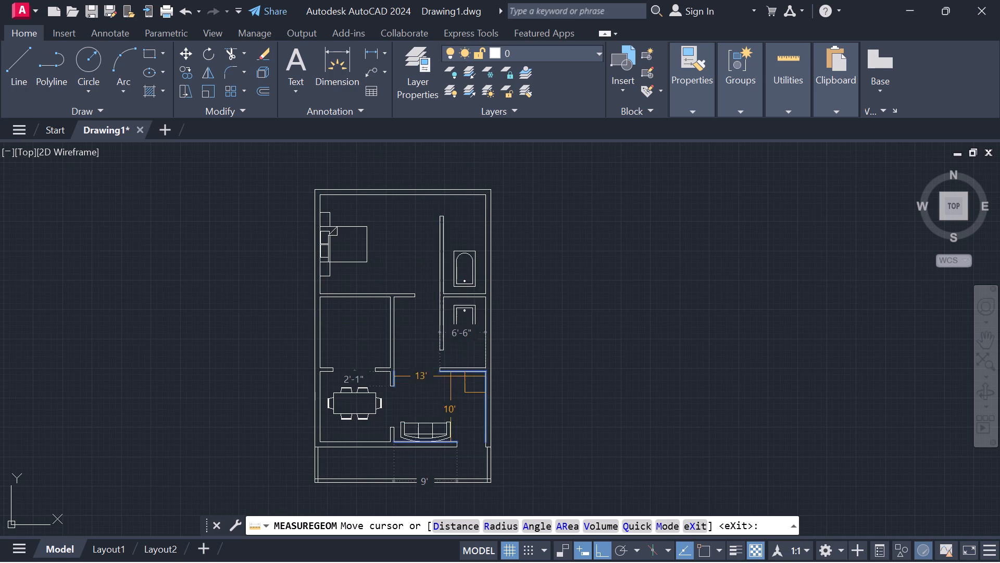
scroll(442, 363, up, 1)
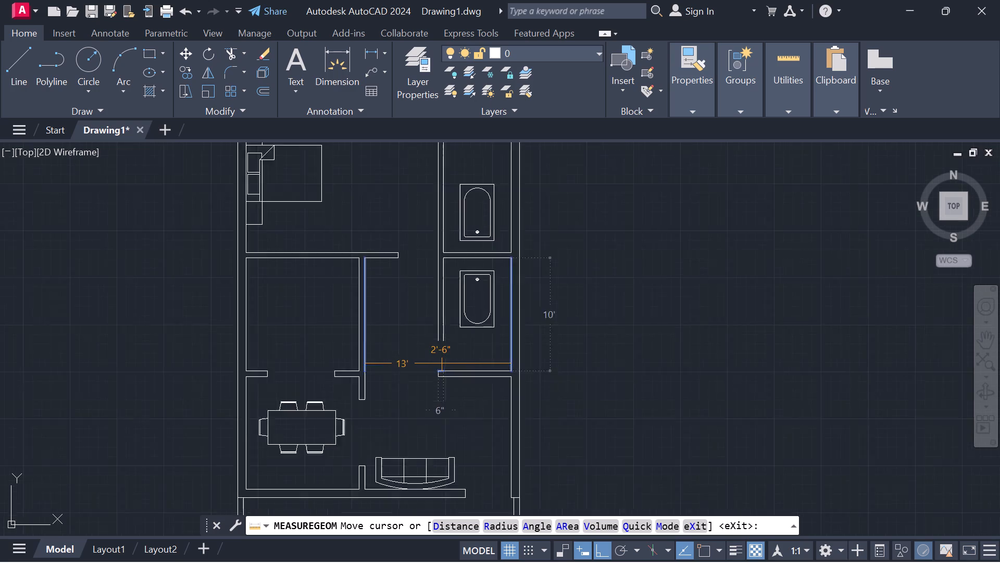
scroll(442, 363, up, 2)
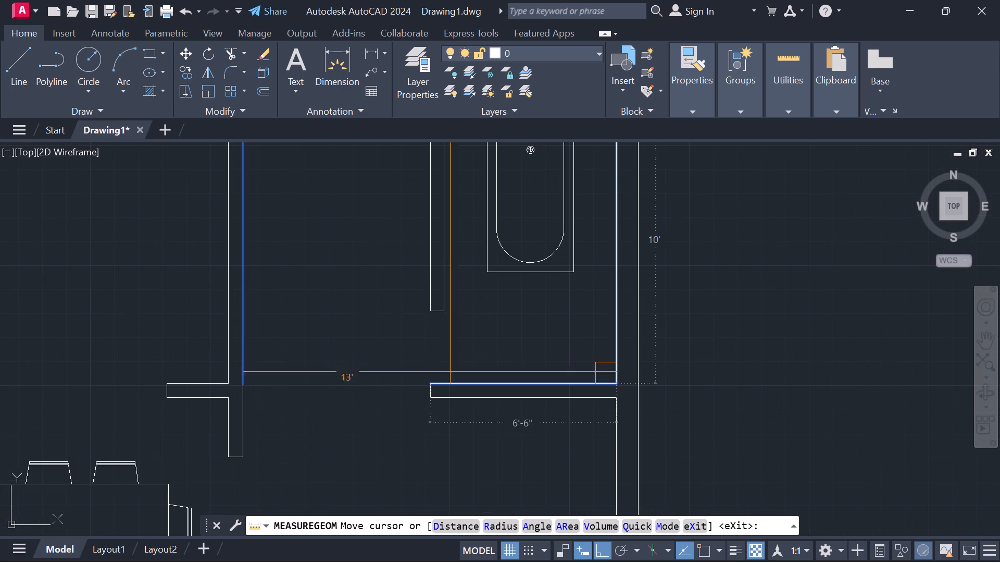
scroll(529, 459, down, 4)
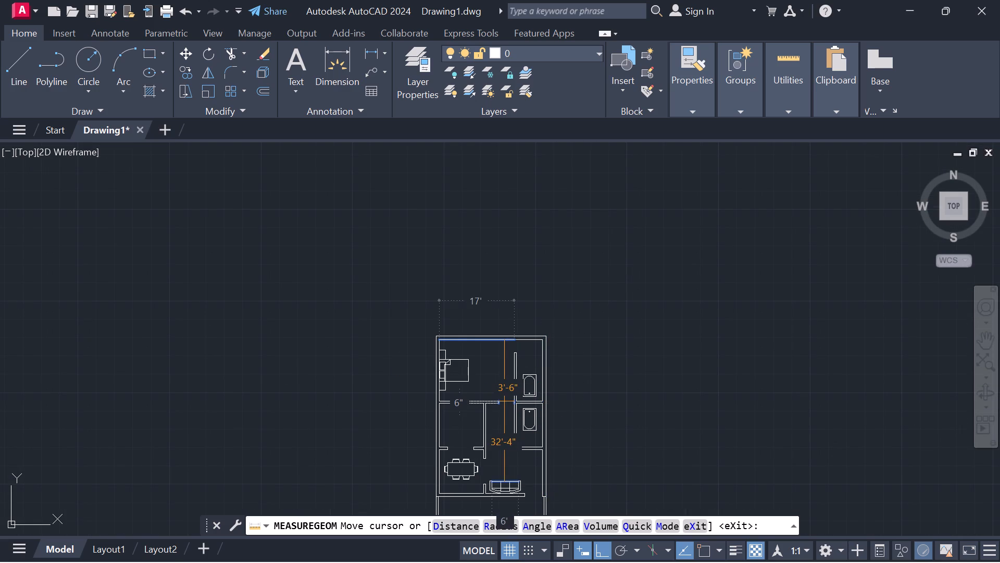
middle_drag(504, 401, 504, 392)
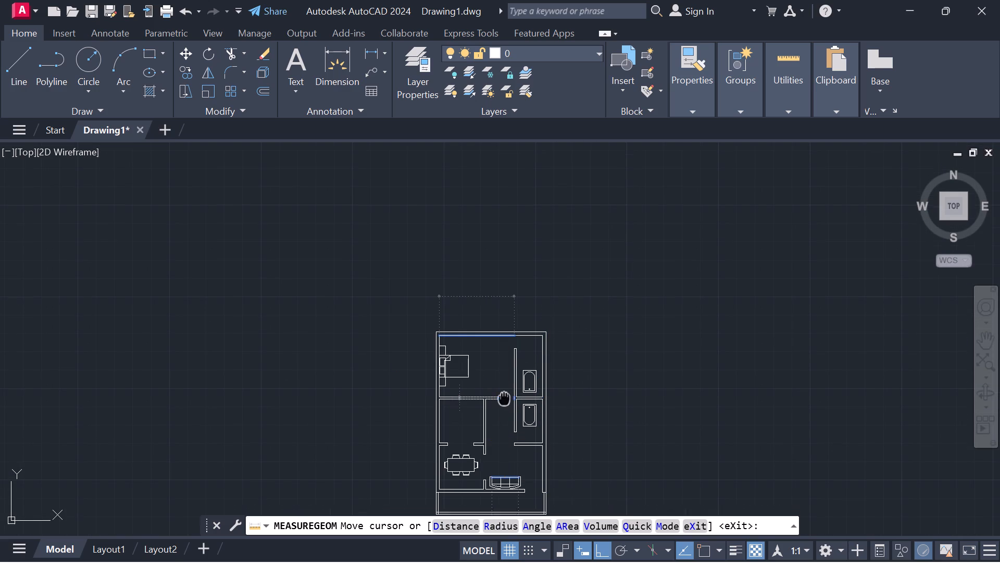
middle_drag(504, 392, 494, 326)
scroll(517, 424, up, 4)
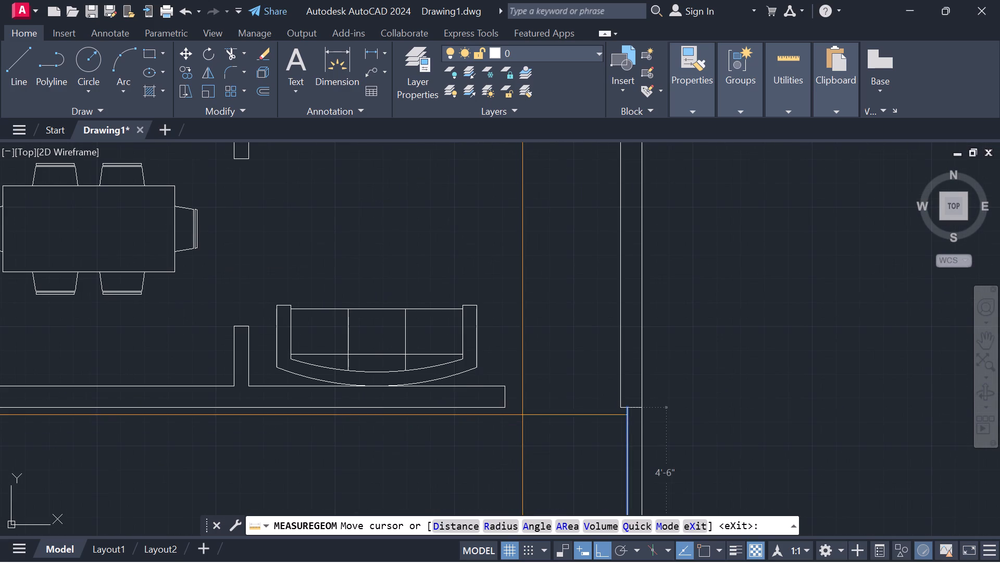
key(Escape)
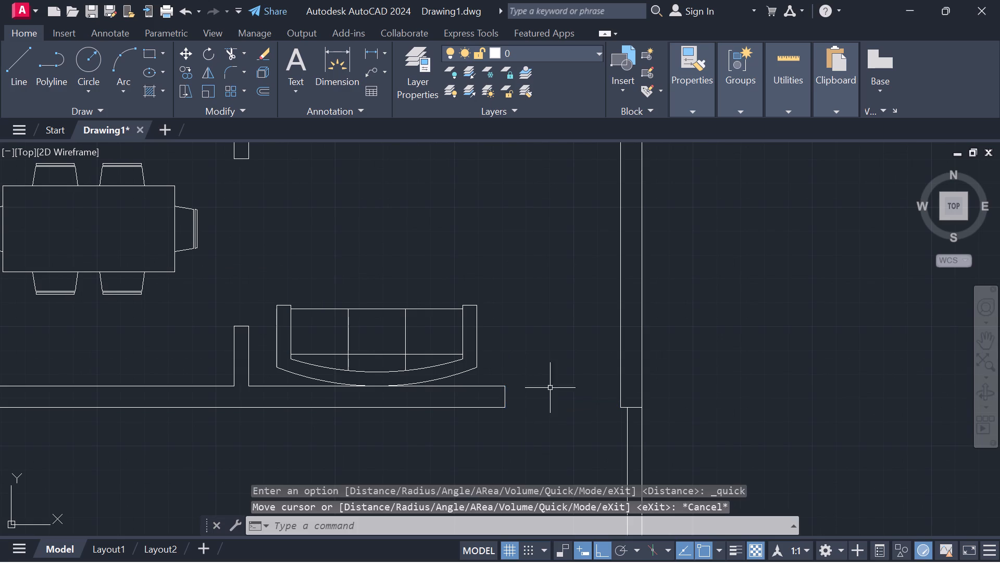
In the empty space east of the plan, start a line profile running 3" down, 3" right and 2" up.
scroll(704, 356, down, 3)
middle_drag(743, 241, 510, 283)
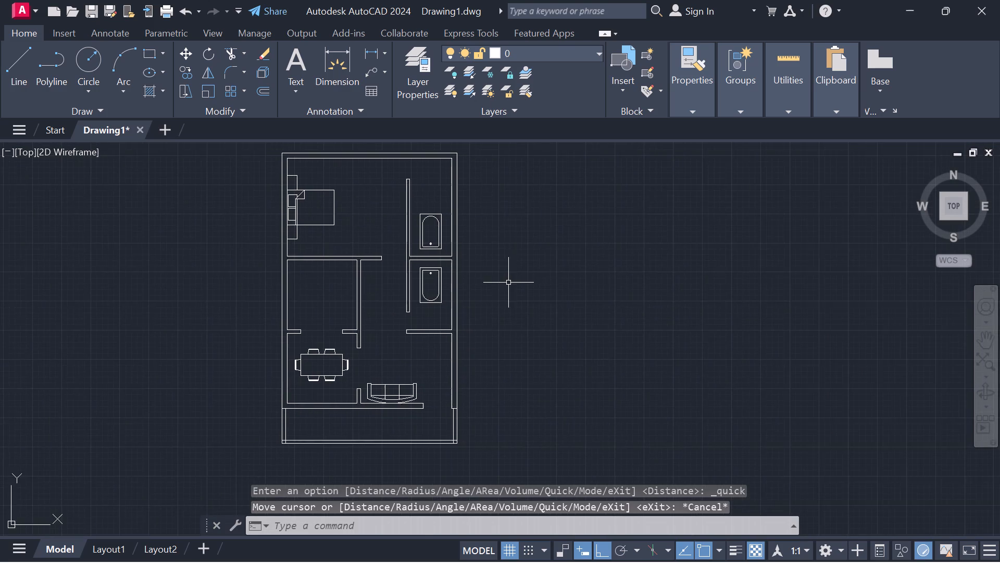
scroll(508, 281, up, 4)
text(l)
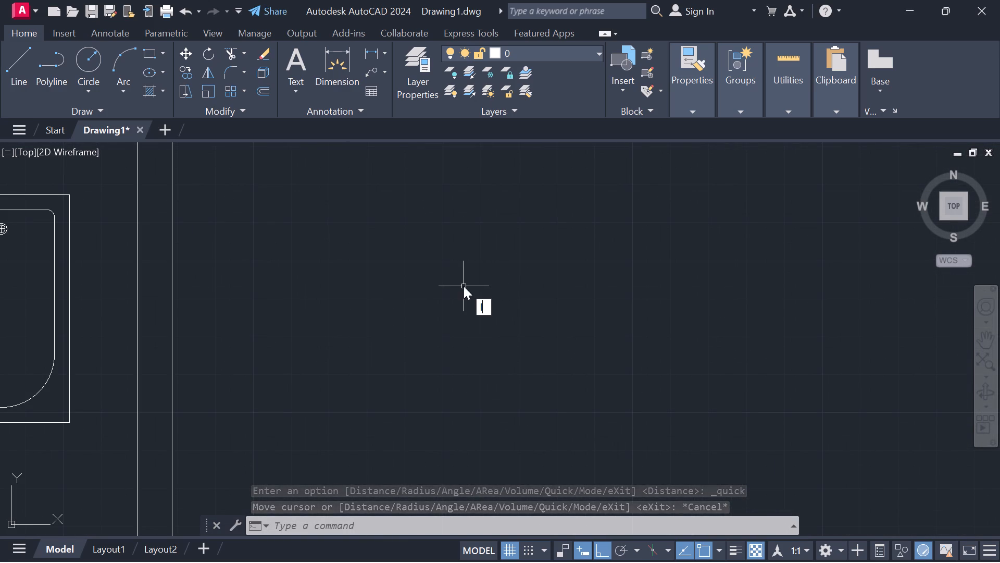
key(space)
click(464, 286)
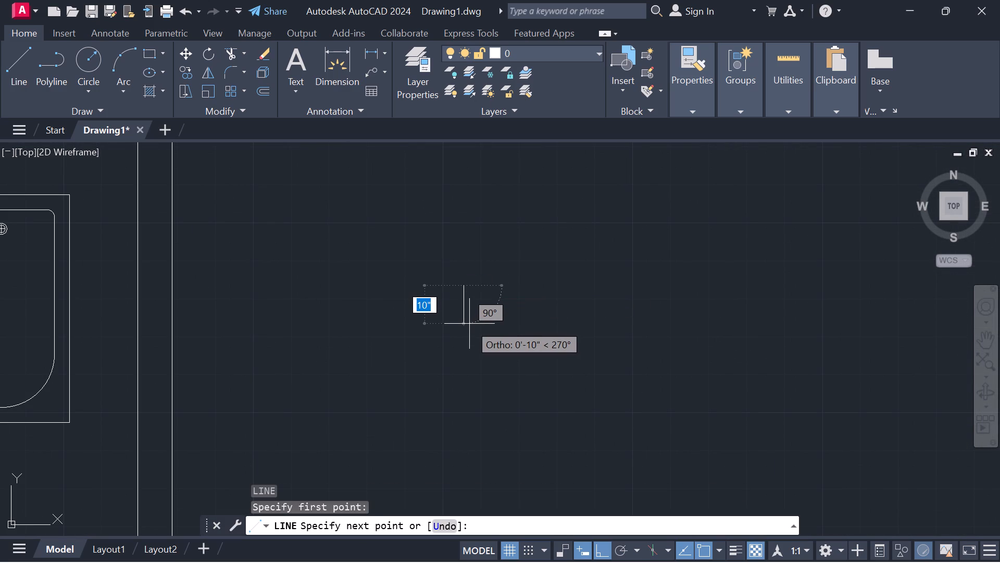
key(3)
key(shift+quotedbl)
key(Return)
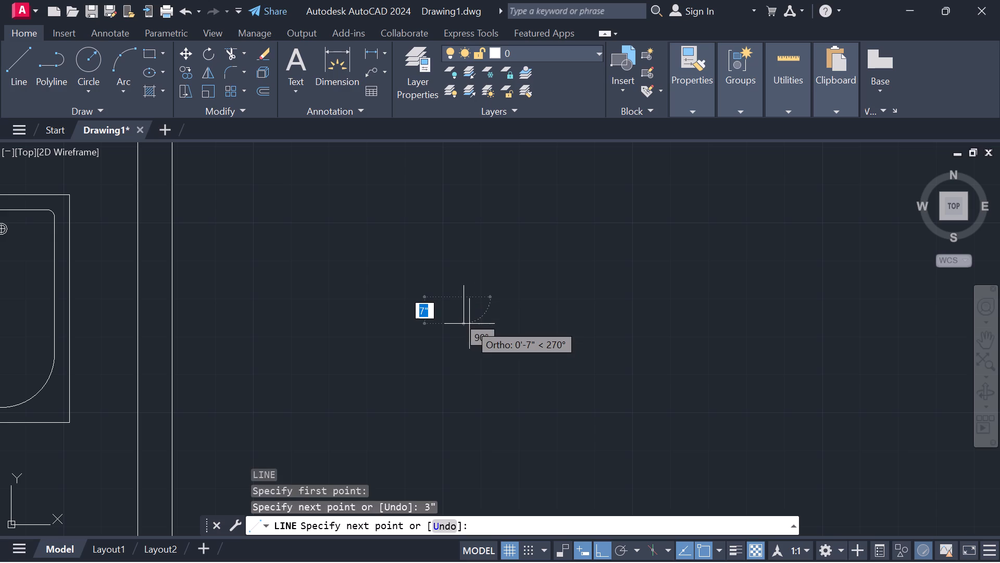
text(3")
key(Return)
scroll(496, 303, up, 4)
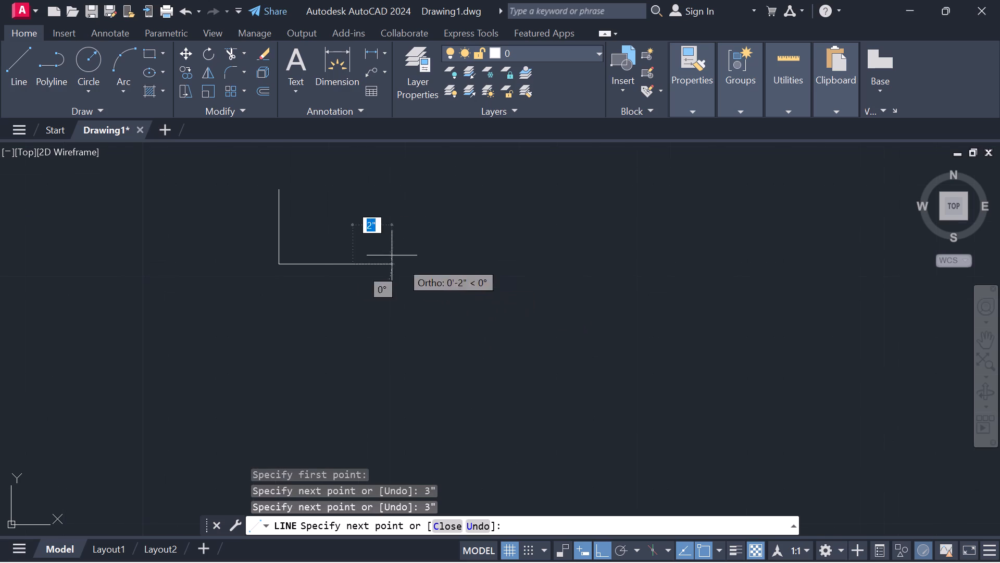
text(2")
key(Return)
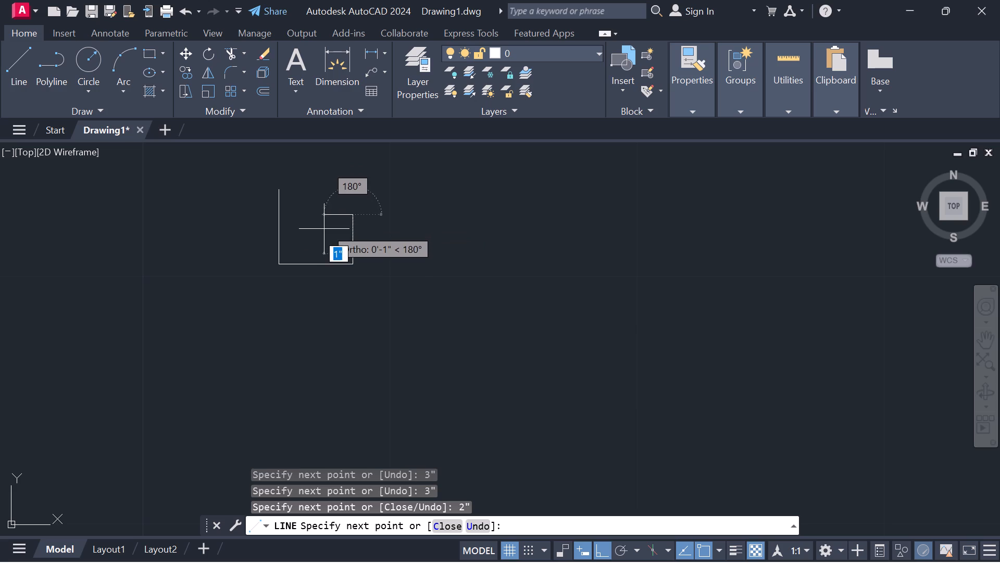
Continue the profile 1" left and 1" up to form a corner notch, and close it back to its starting point.
text(1")
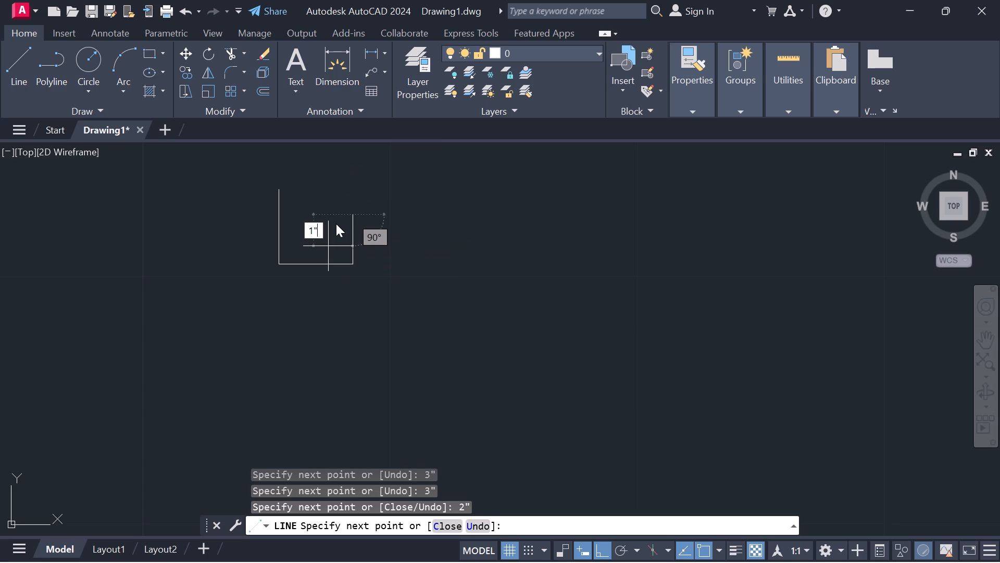
key(BackSpace)
key(BackSpace)
key(BackSpace)
key(Escape)
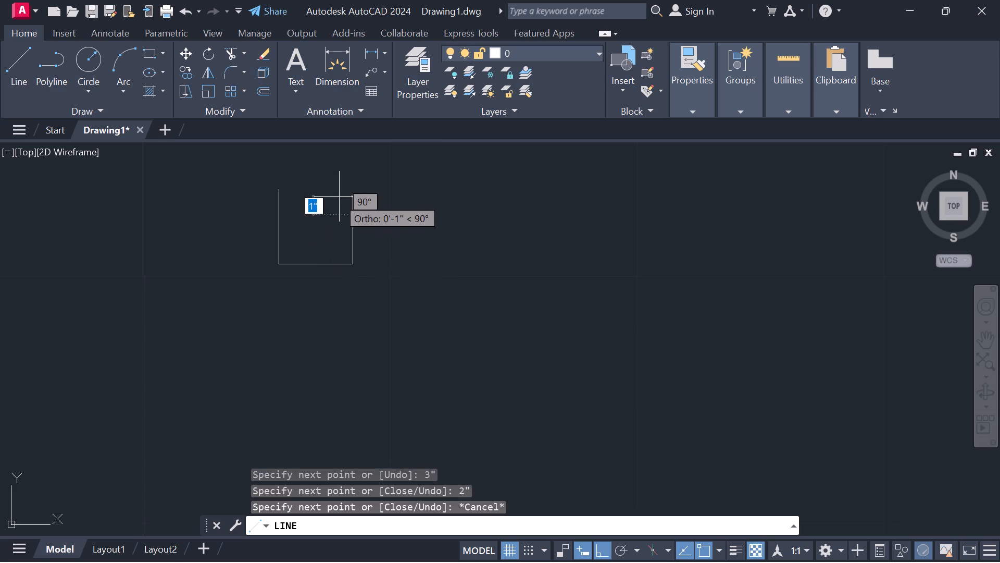
key(1)
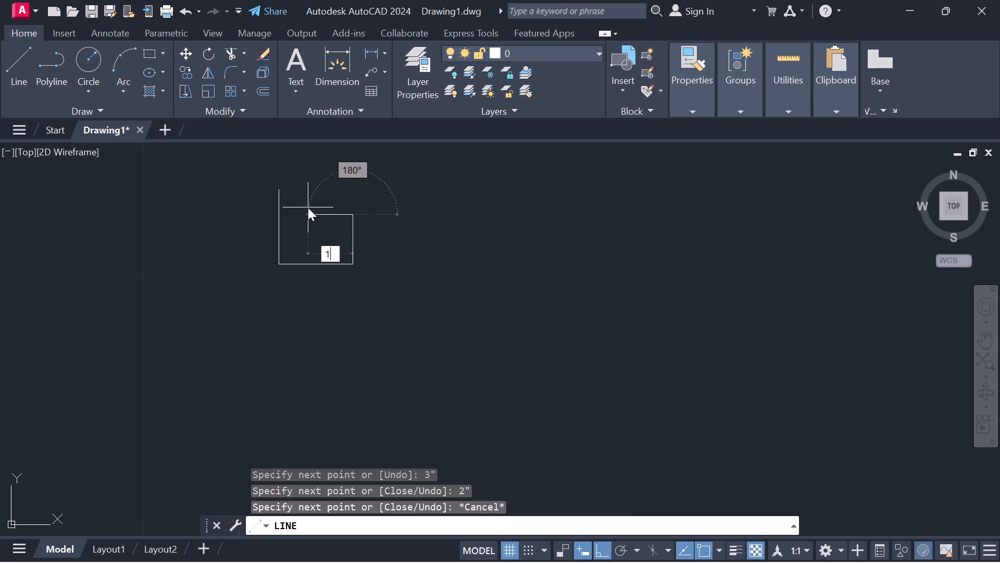
key(shift+quotedbl)
key(Return)
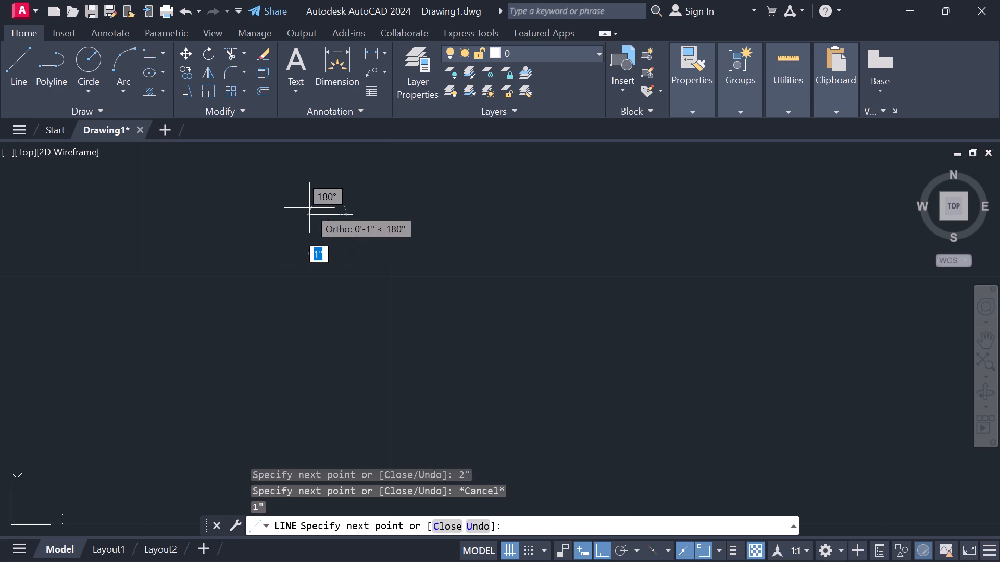
text(1")
key(Return)
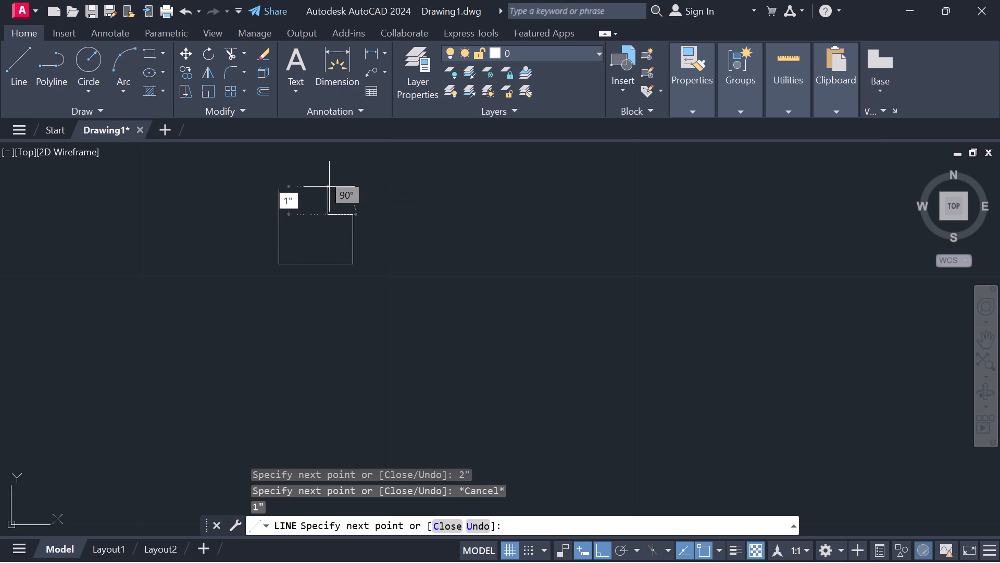
click(281, 188)
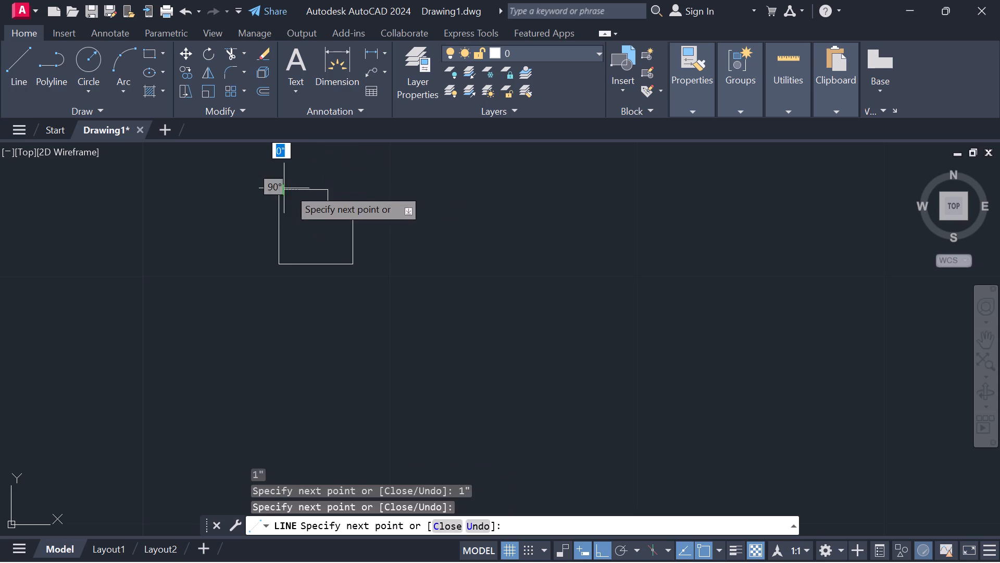
key(Escape)
scroll(343, 192, down, 2)
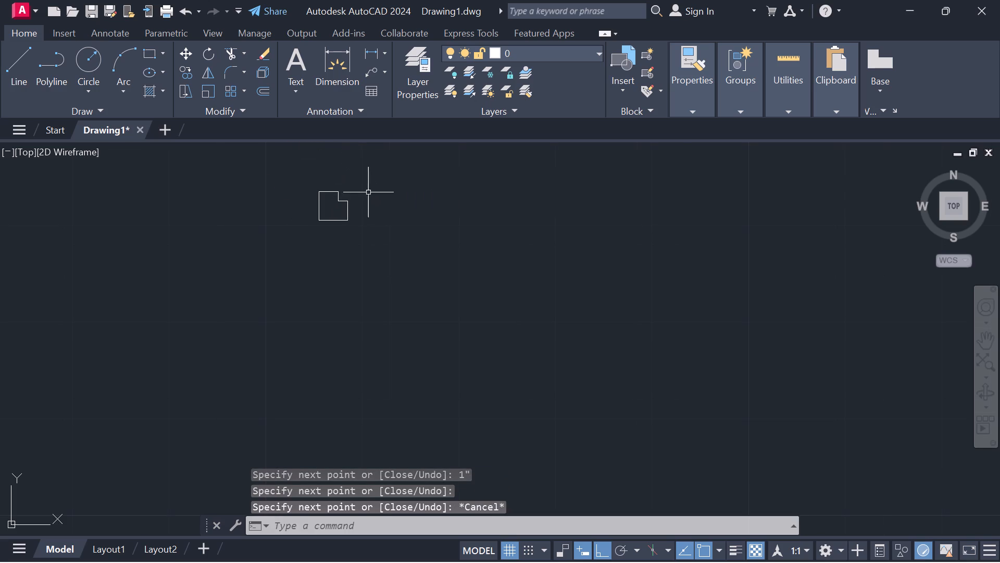
Copy the whole notched profile from its lower-left corner to three spots spaced out horizontally to its right.
drag(334, 149, 579, 276)
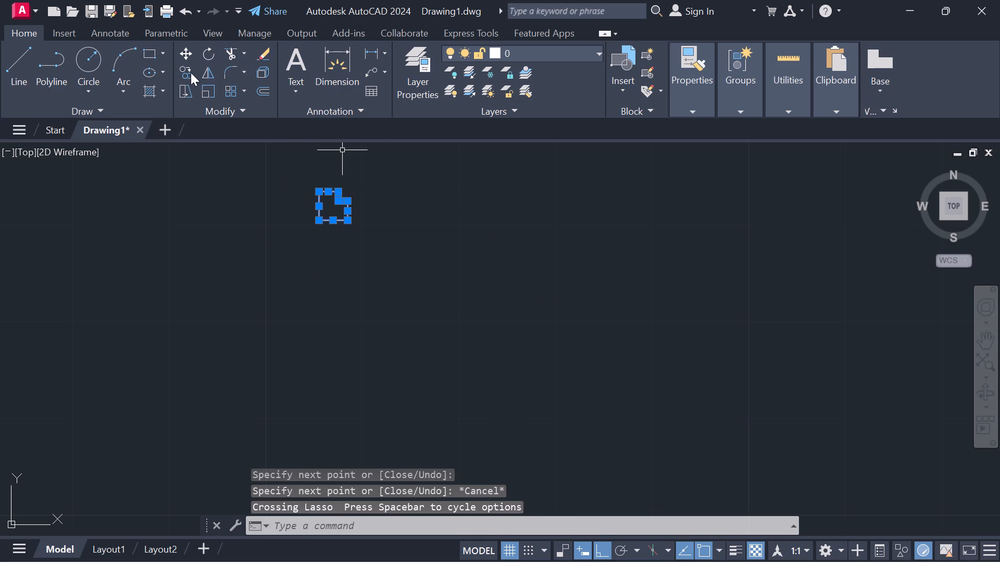
click(186, 74)
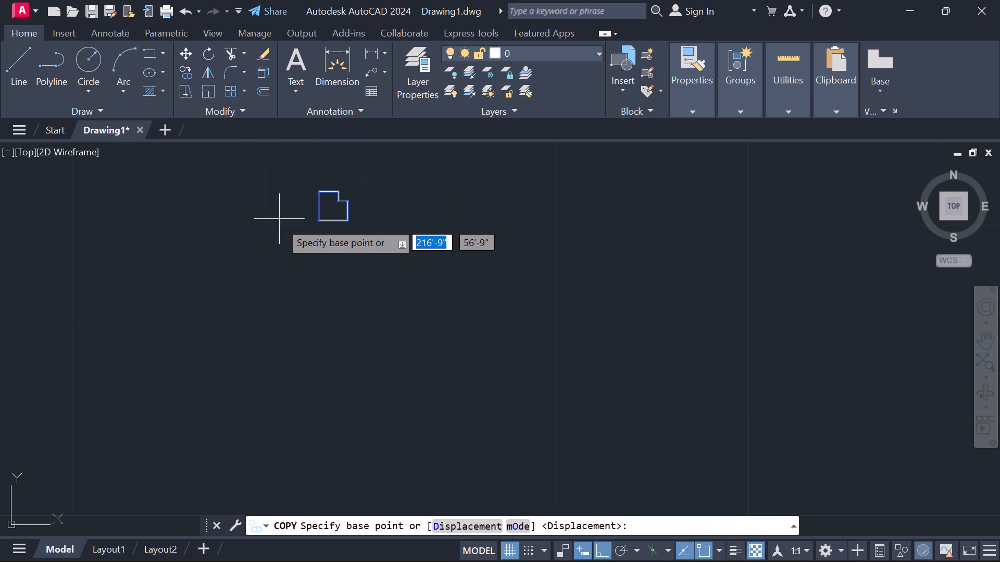
click(314, 223)
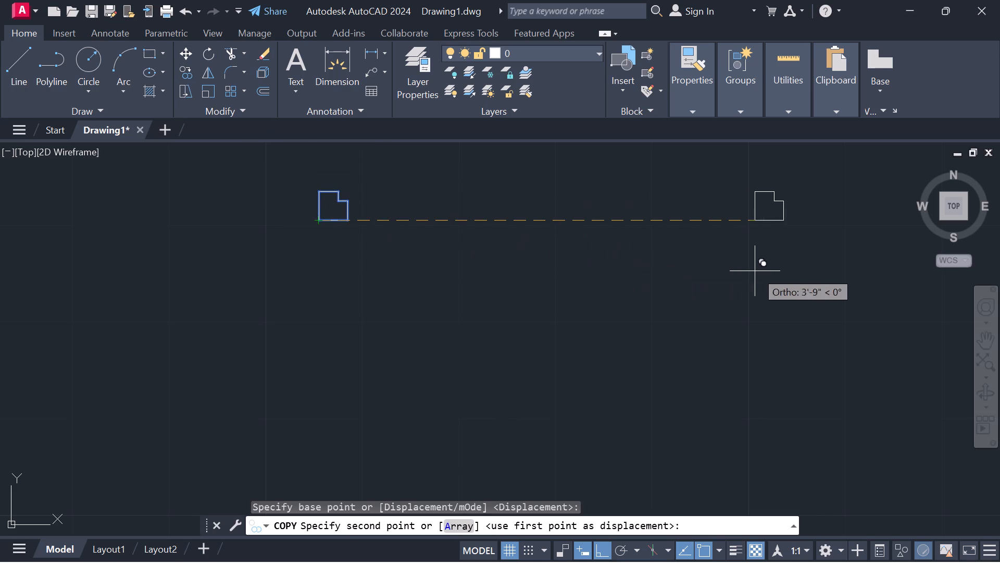
scroll(819, 274, down, 3)
middle_drag(821, 275, 508, 273)
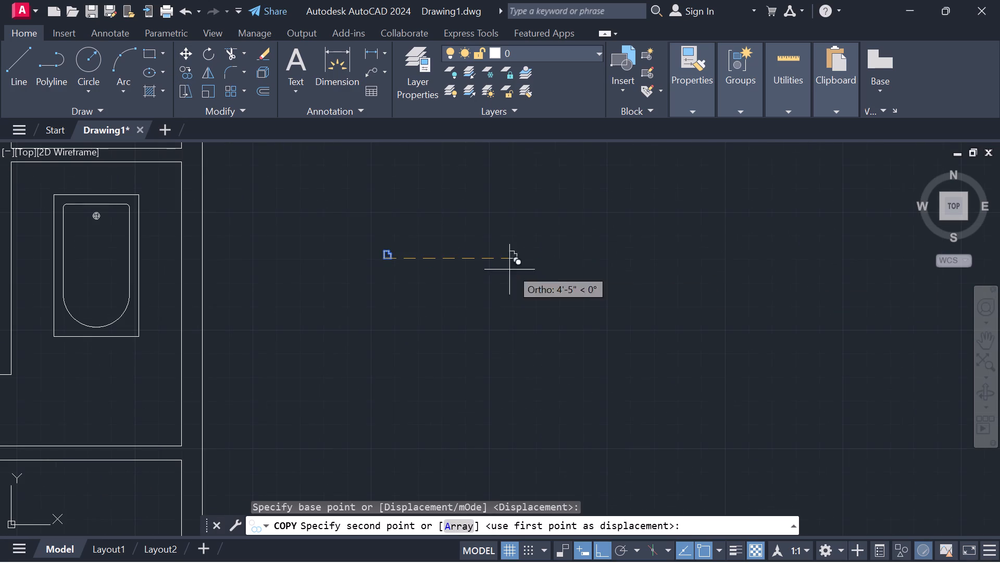
click(554, 263)
click(795, 267)
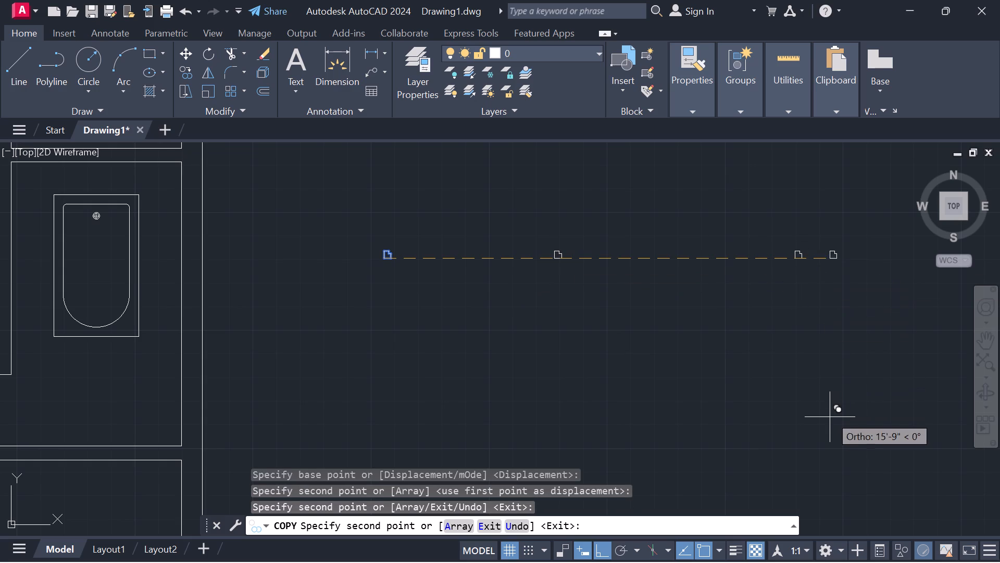
scroll(932, 417, down, 1)
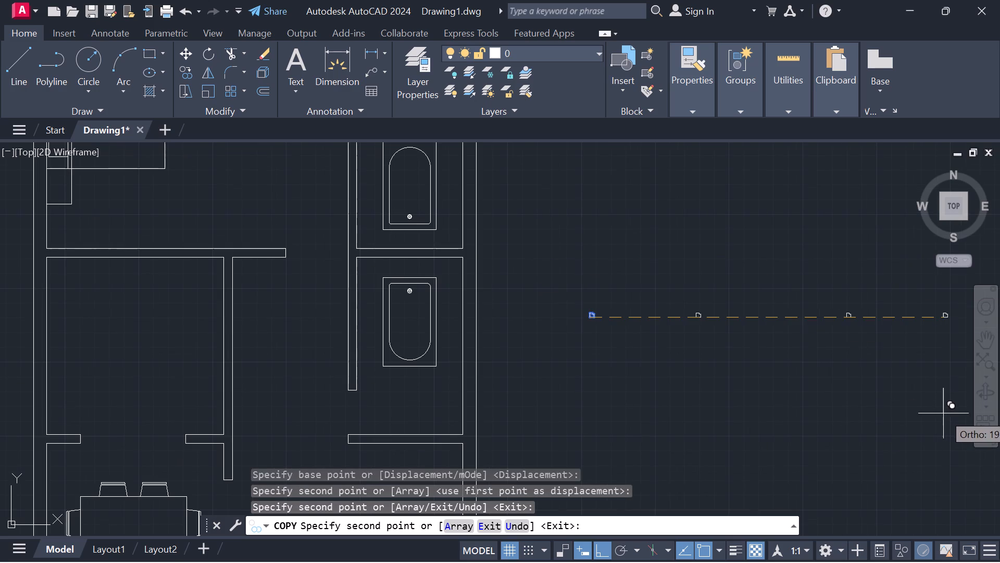
click(953, 411)
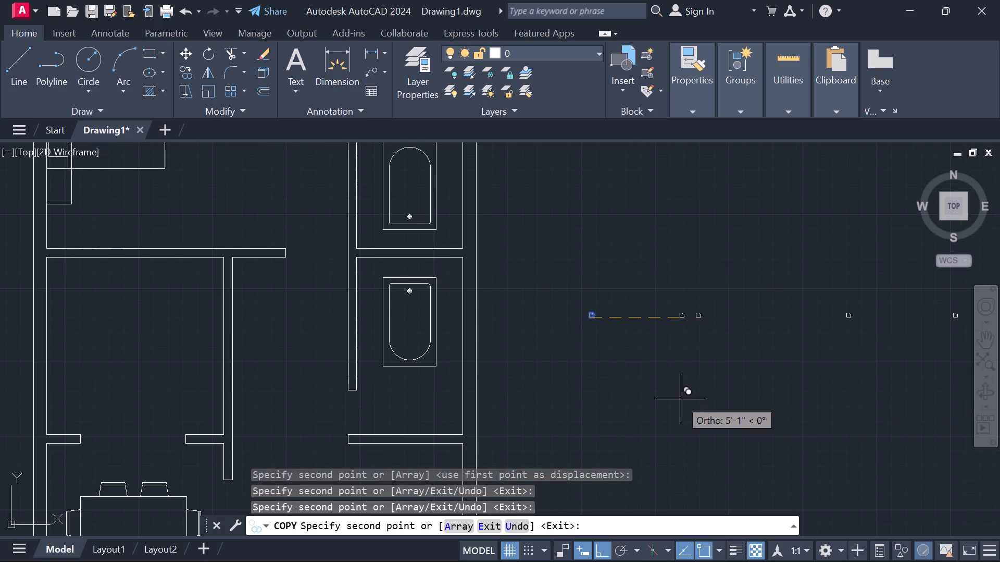
key(Escape)
Draw a 2'6" horizontal line to the right from the lower-left corner of the first notched profile.
scroll(628, 392, down, 1)
scroll(624, 358, up, 4)
middle_drag(541, 283, 554, 327)
scroll(556, 325, up, 2)
text(l)
key(space)
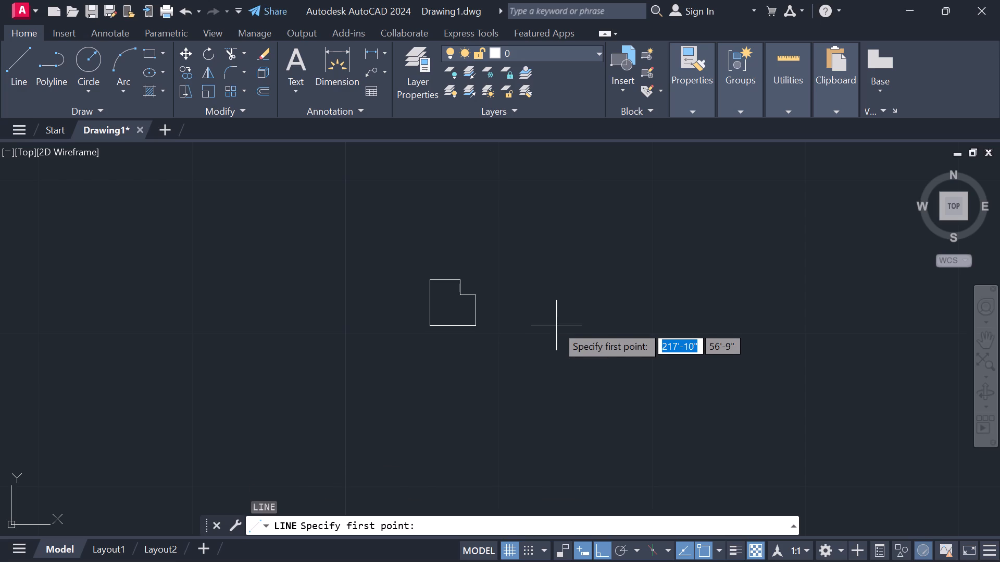
click(431, 326)
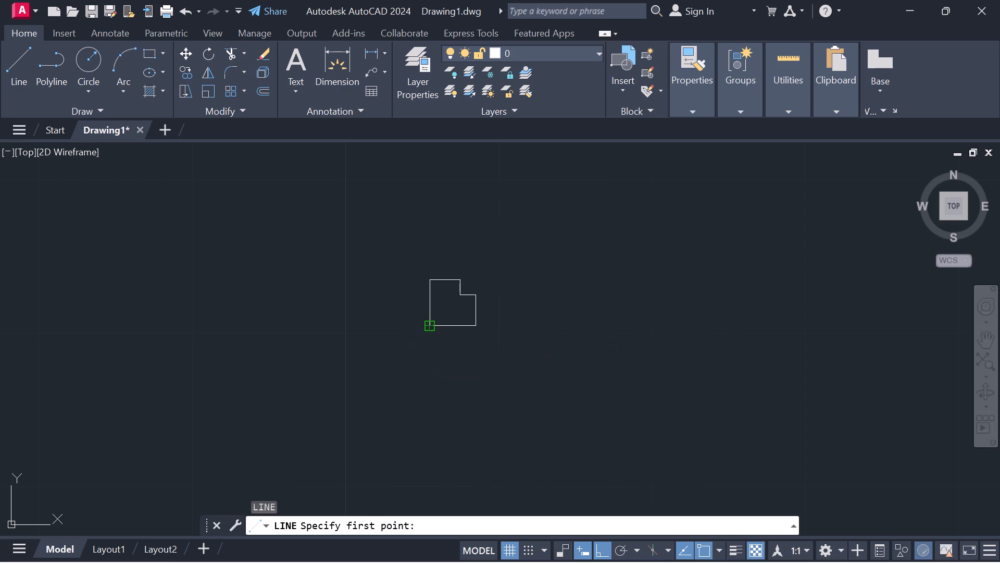
text(2')
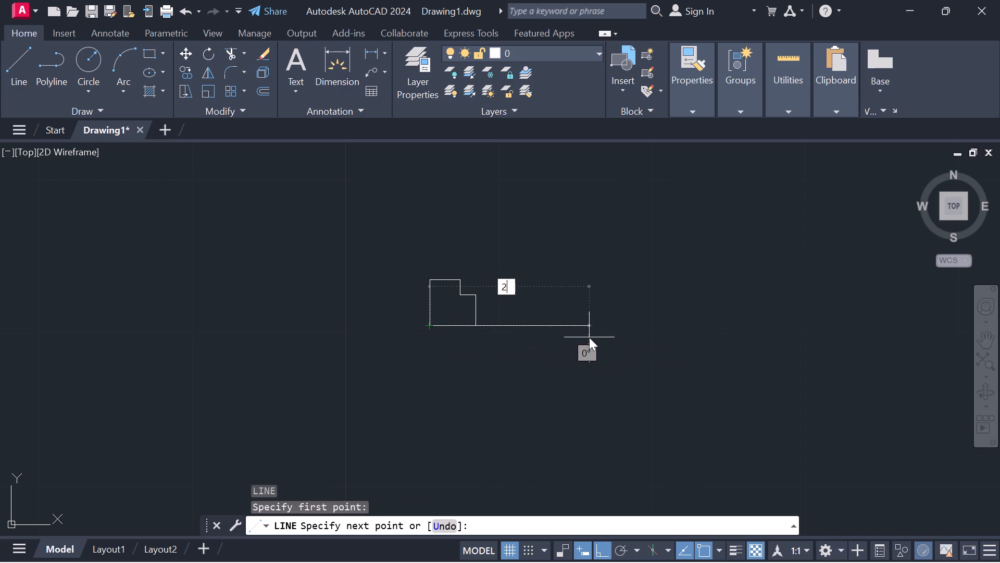
key(6)
key(shift+quotedbl)
key(Return)
key(Escape)
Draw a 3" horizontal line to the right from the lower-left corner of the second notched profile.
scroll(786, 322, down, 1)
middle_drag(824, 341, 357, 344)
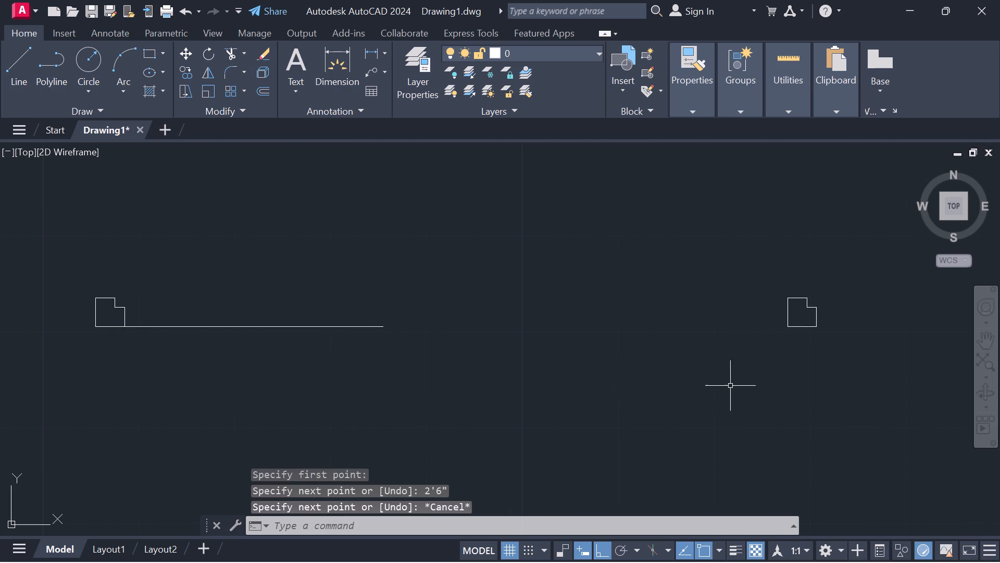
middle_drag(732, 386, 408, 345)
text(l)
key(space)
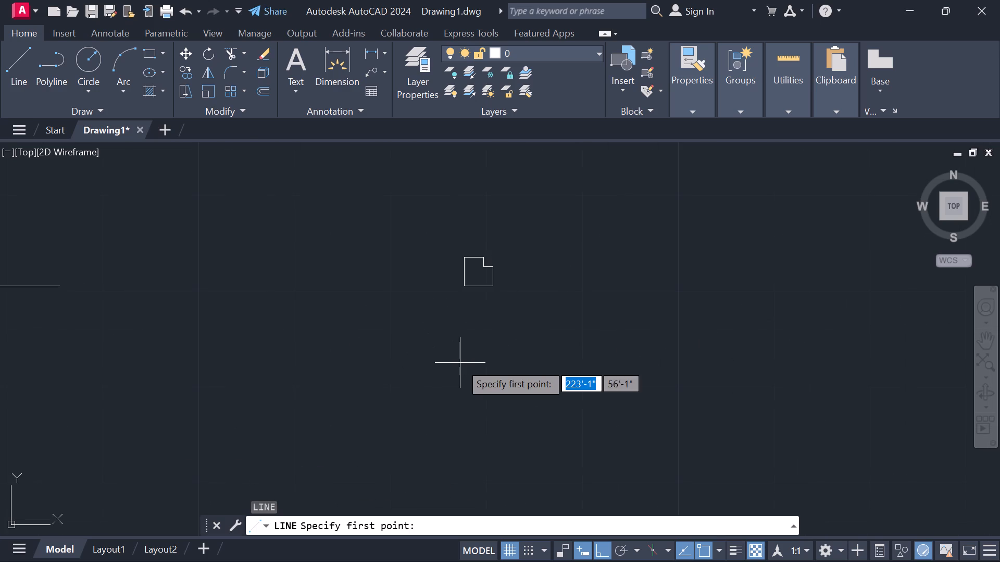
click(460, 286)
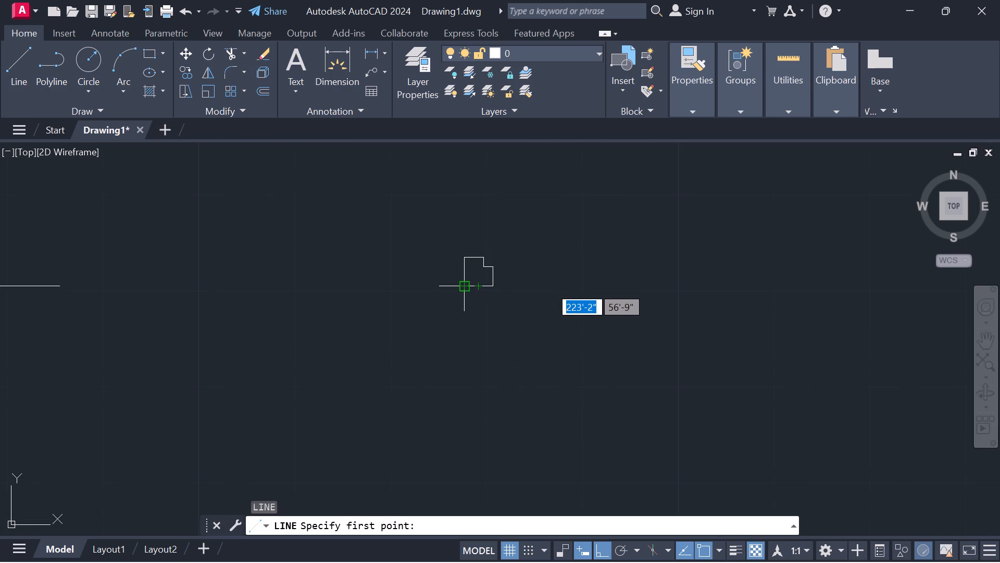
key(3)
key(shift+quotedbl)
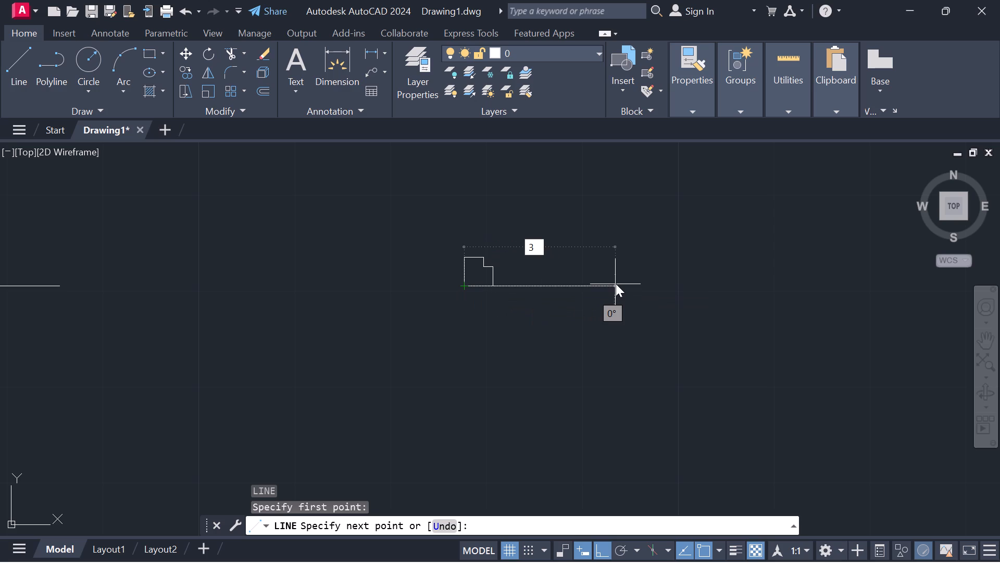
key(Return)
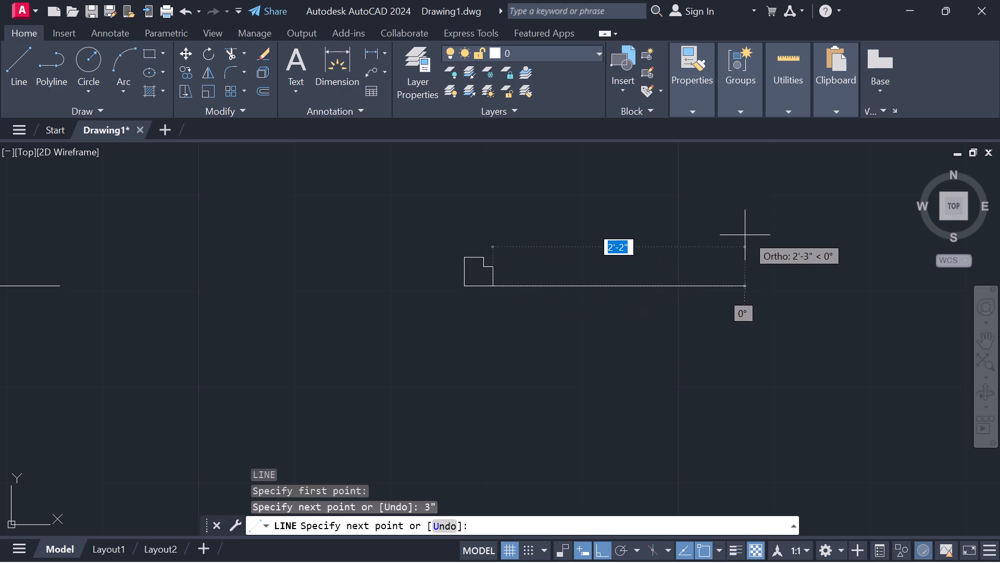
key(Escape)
Draw a 3' horizontal line to the right from the lower-left corner of the second notched profile.
text(l)
key(space)
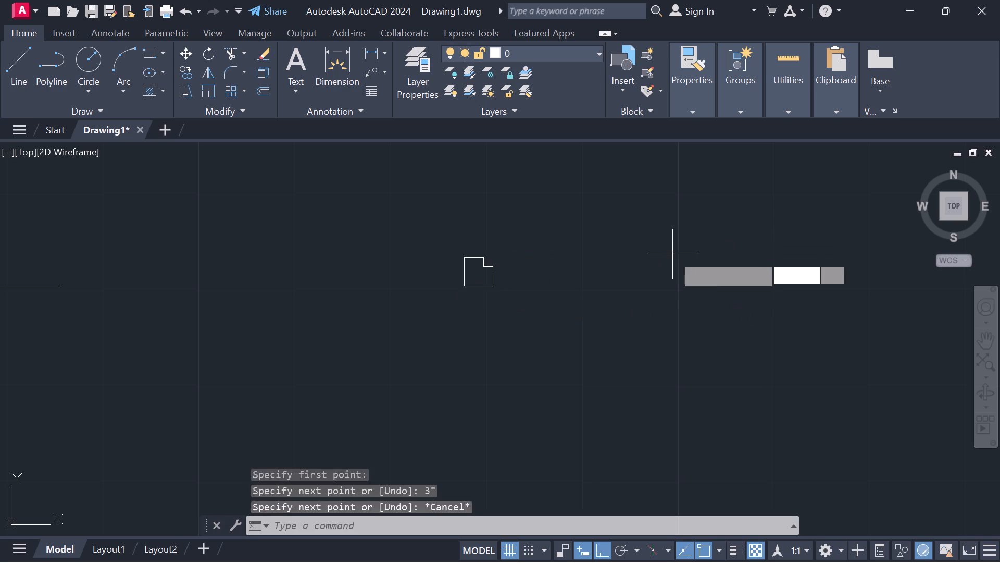
click(465, 284)
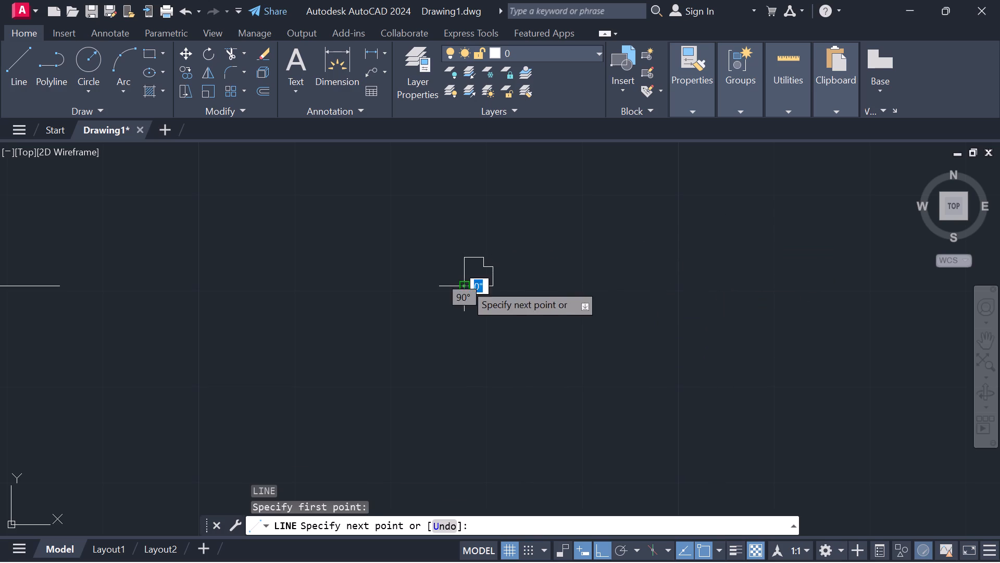
text(3')
key(Return)
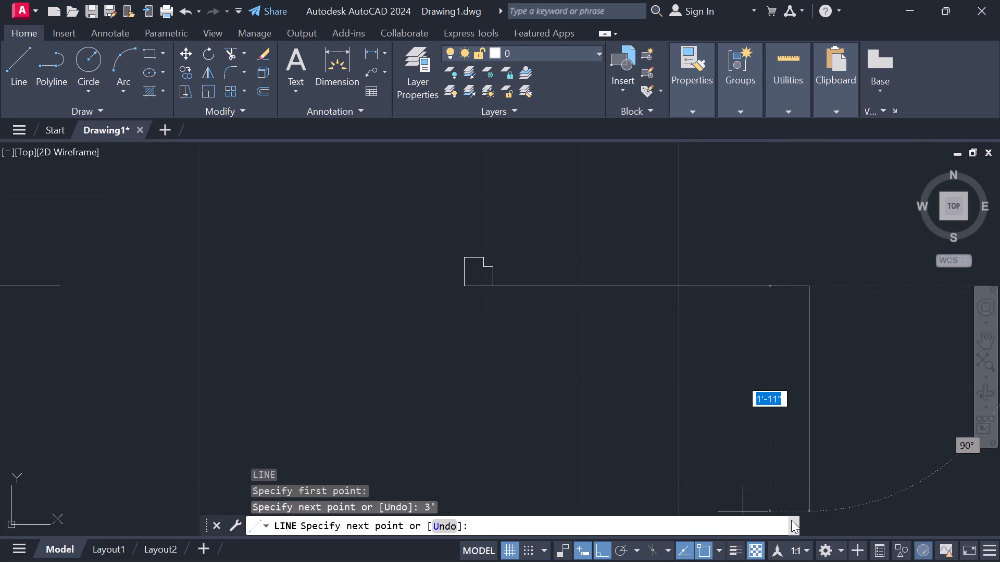
key(Escape)
Draw a 3'6" horizontal line to the right from the lower-left corner of the third notched profile.
scroll(821, 401, down, 3)
middle_drag(829, 389, 662, 332)
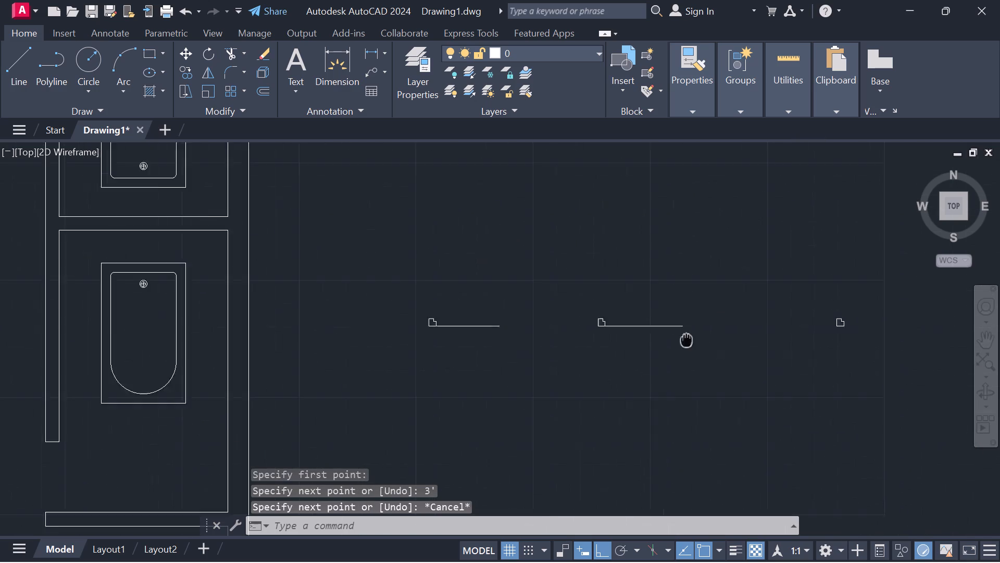
middle_drag(662, 332, 463, 302)
scroll(606, 298, up, 2)
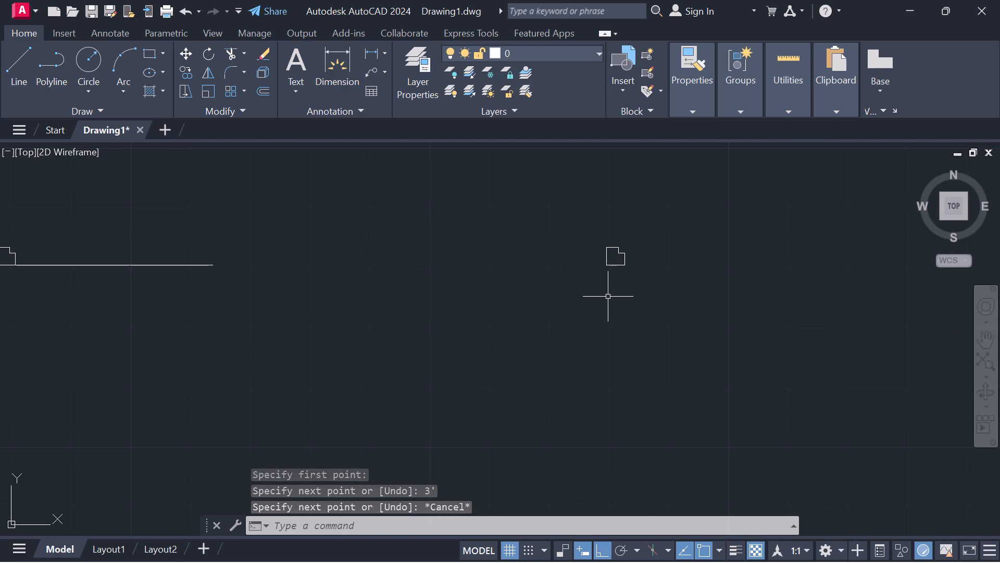
text(l)
key(space)
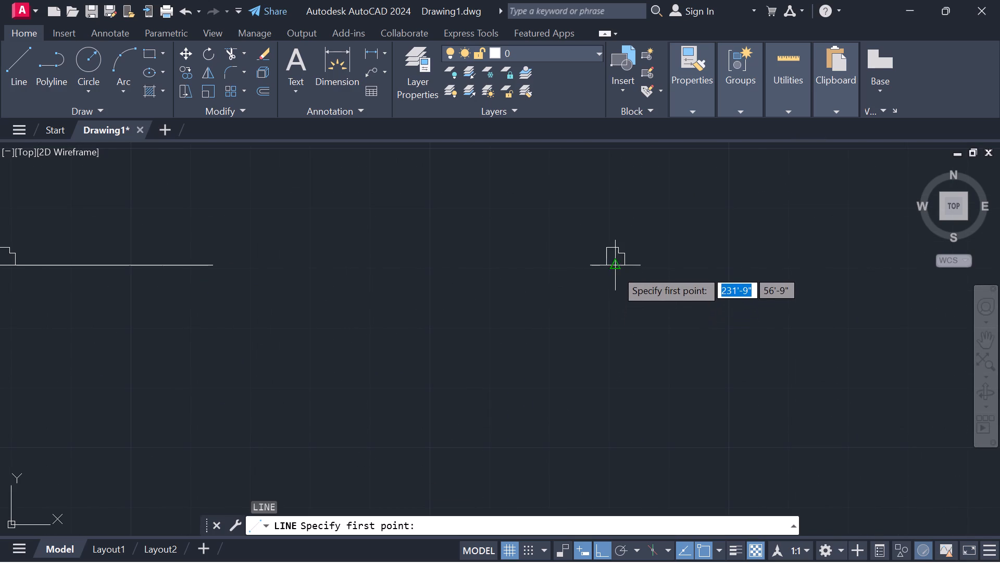
click(610, 266)
text(3'6")
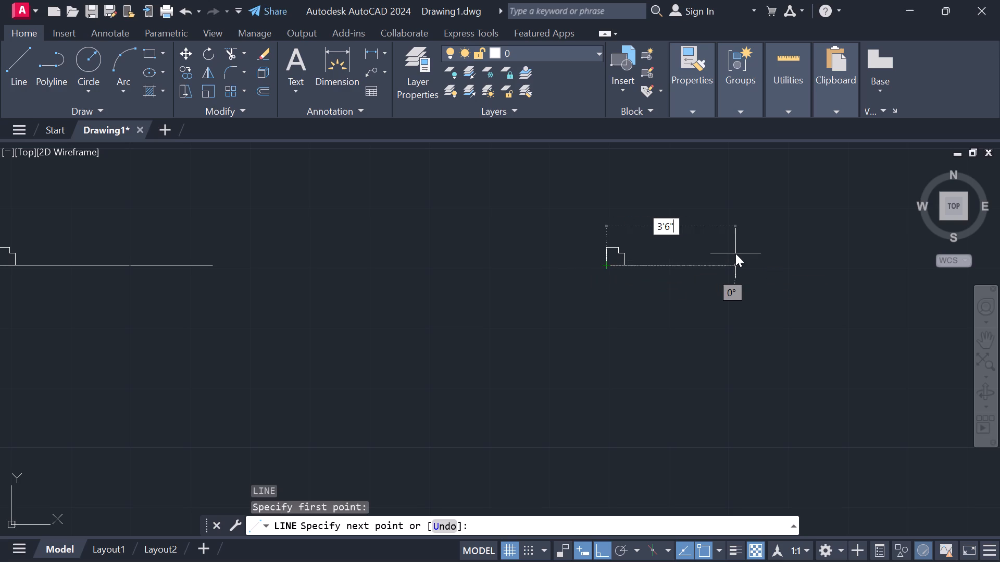
key(Return)
key(Escape)
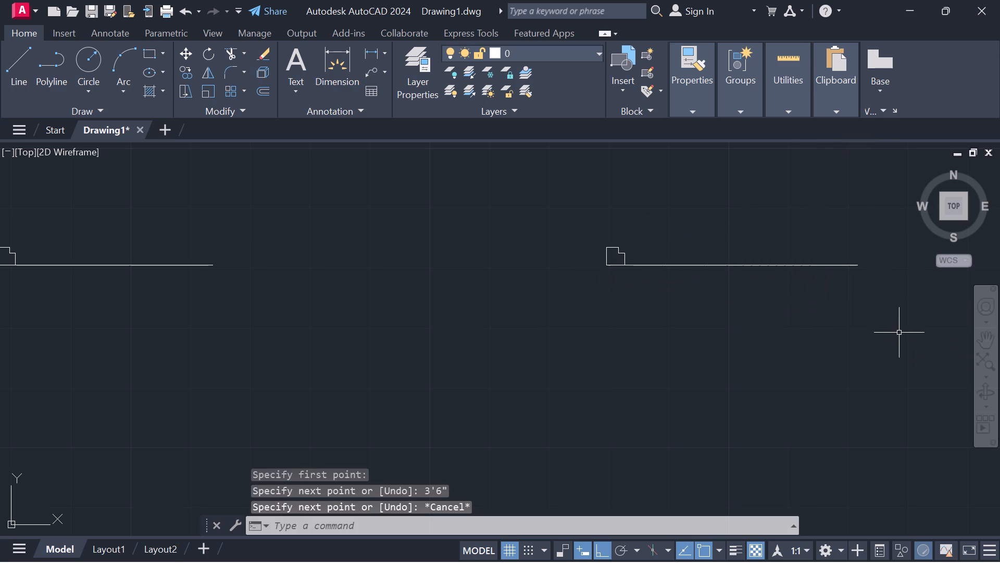
Draw a 4' horizontal line to the right from the lower-left corner of the fourth notched profile.
scroll(903, 329, down, 2)
middle_drag(910, 330, 522, 358)
scroll(543, 349, up, 2)
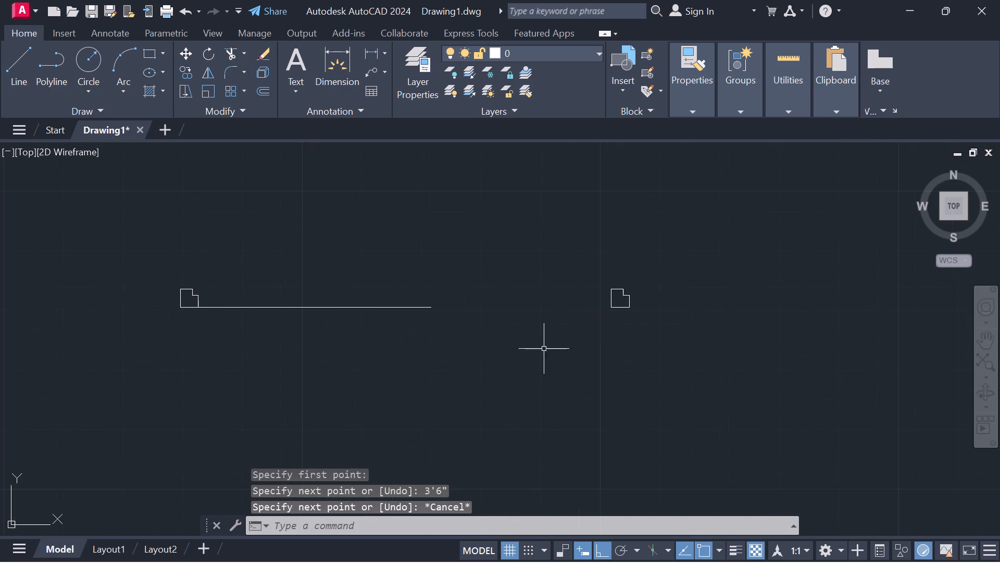
middle_drag(599, 342, 505, 344)
text(l)
key(space)
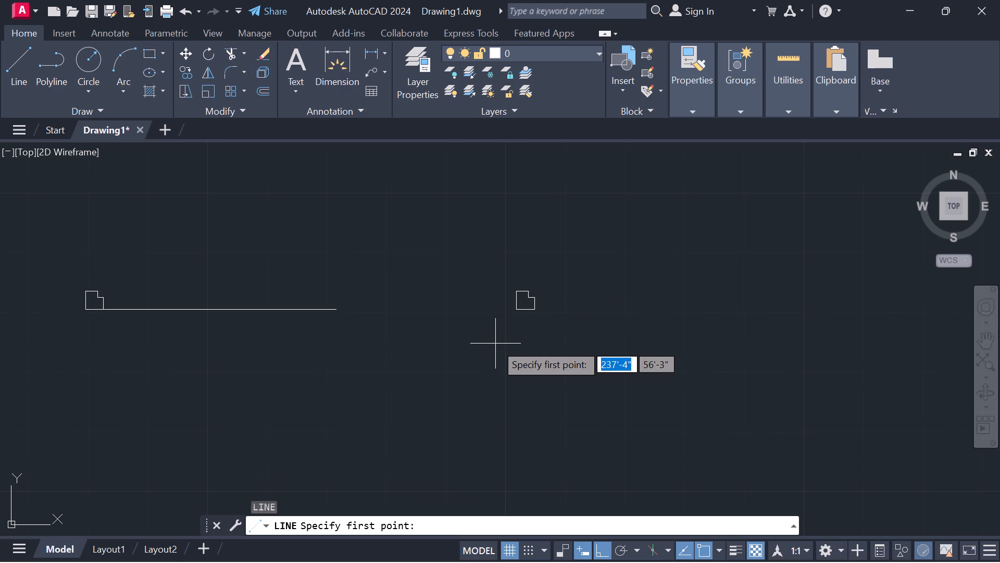
click(520, 311)
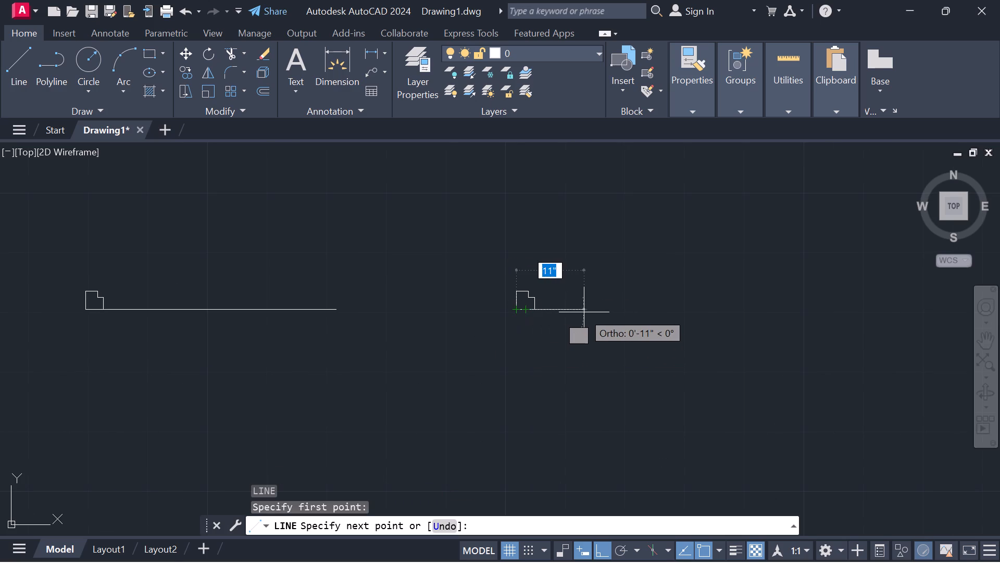
text(4')
key(Return)
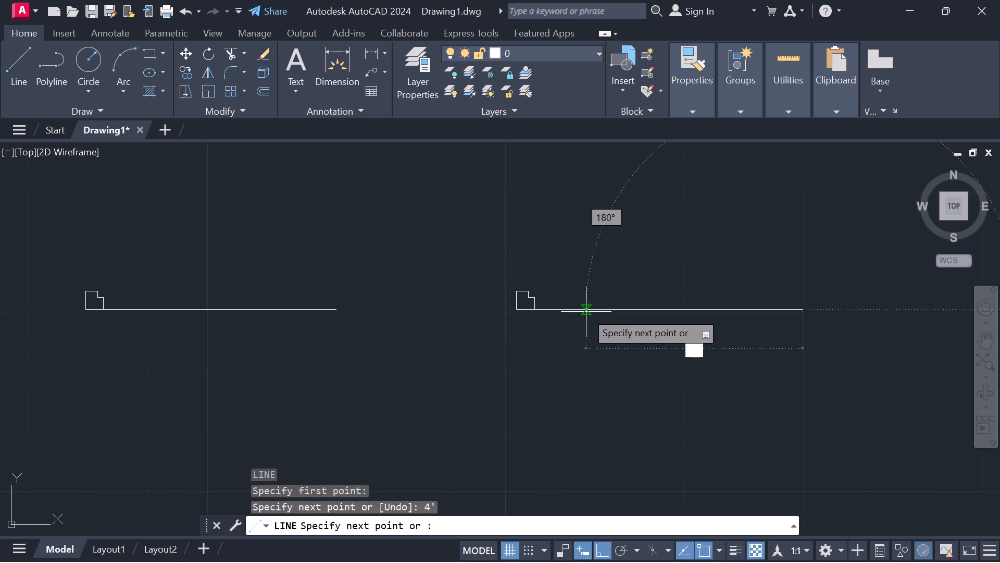
key(Escape)
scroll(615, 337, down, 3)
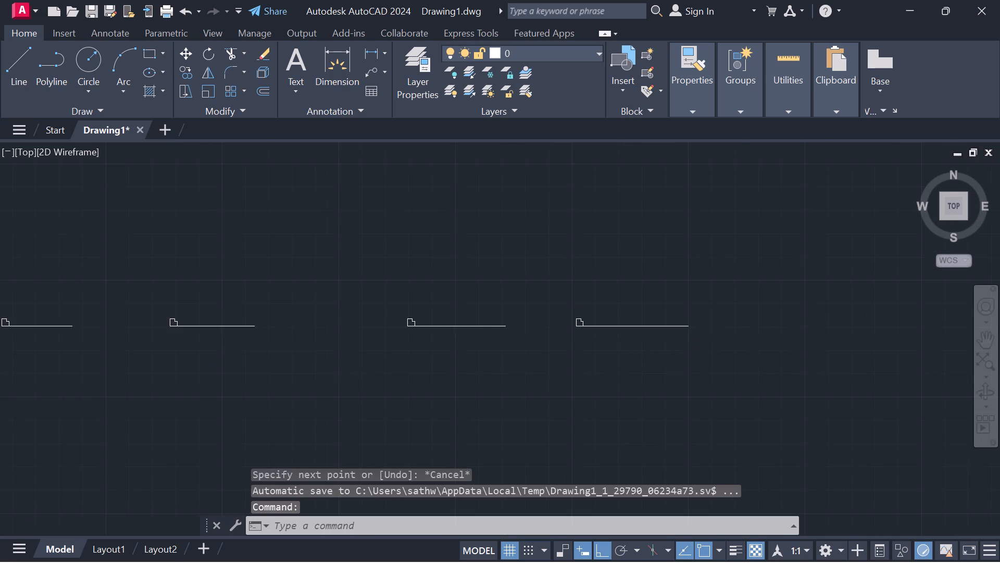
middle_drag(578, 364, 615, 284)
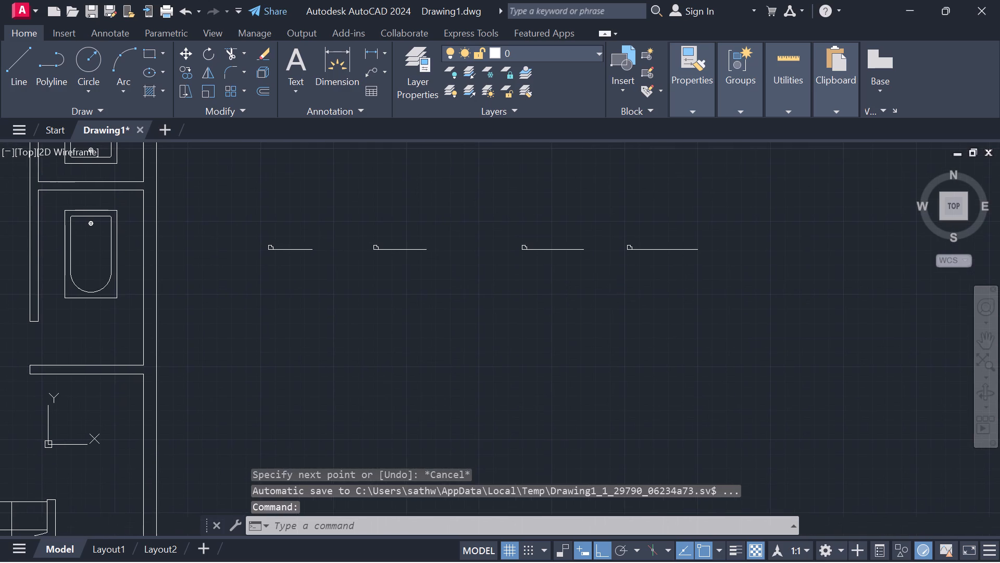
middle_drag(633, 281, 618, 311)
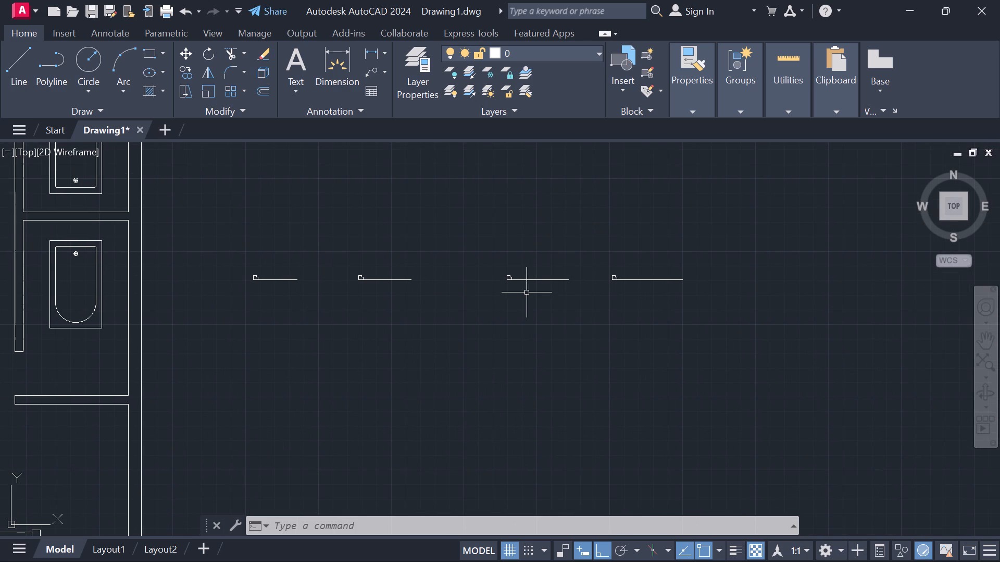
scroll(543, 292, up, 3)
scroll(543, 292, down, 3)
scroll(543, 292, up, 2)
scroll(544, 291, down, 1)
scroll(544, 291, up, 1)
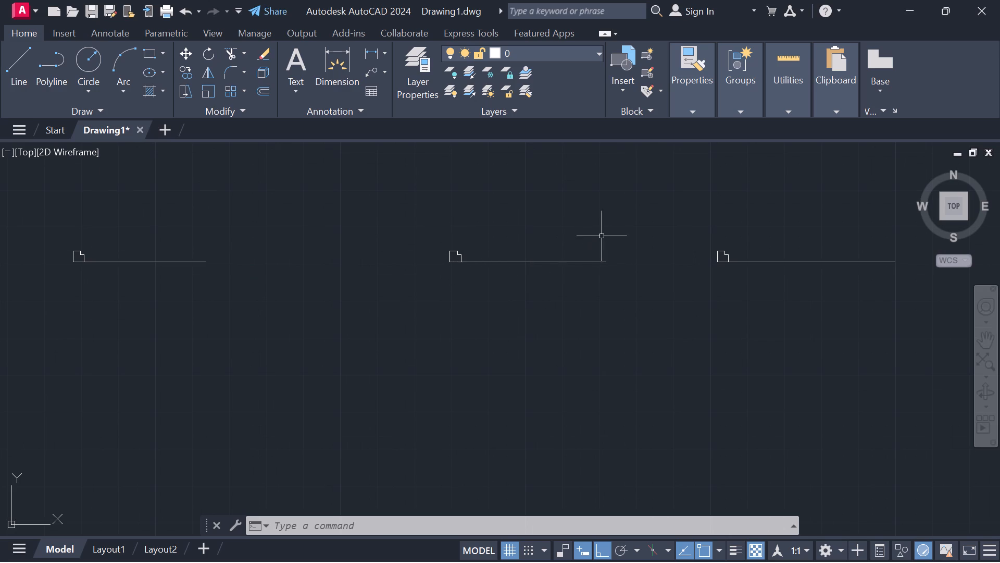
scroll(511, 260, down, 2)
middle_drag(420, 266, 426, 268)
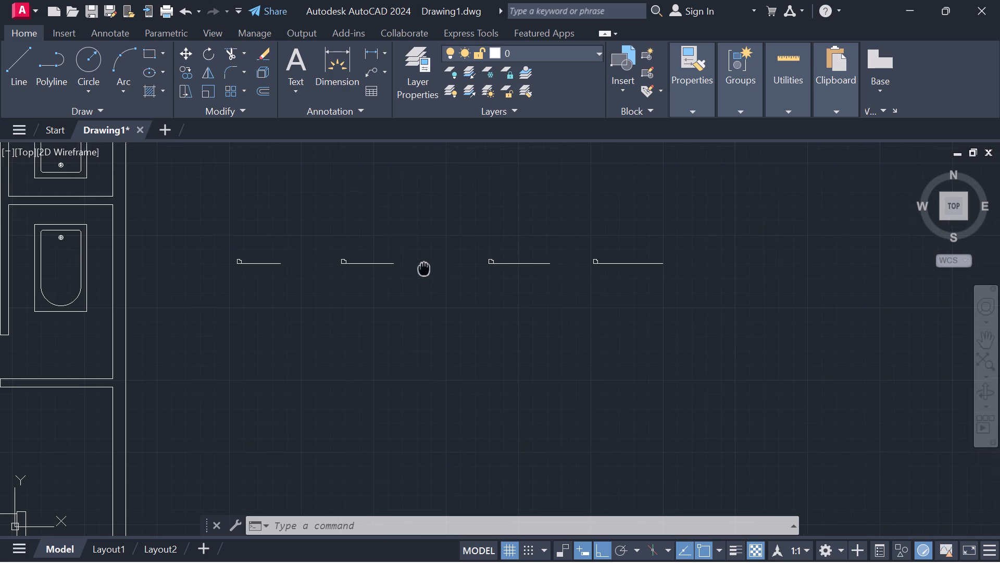
Mirror the first notched profile about a vertical line through the midpoint of its 2'6" line, keeping the original.
middle_drag(426, 268, 667, 308)
scroll(527, 302, up, 1)
middle_drag(526, 302, 599, 311)
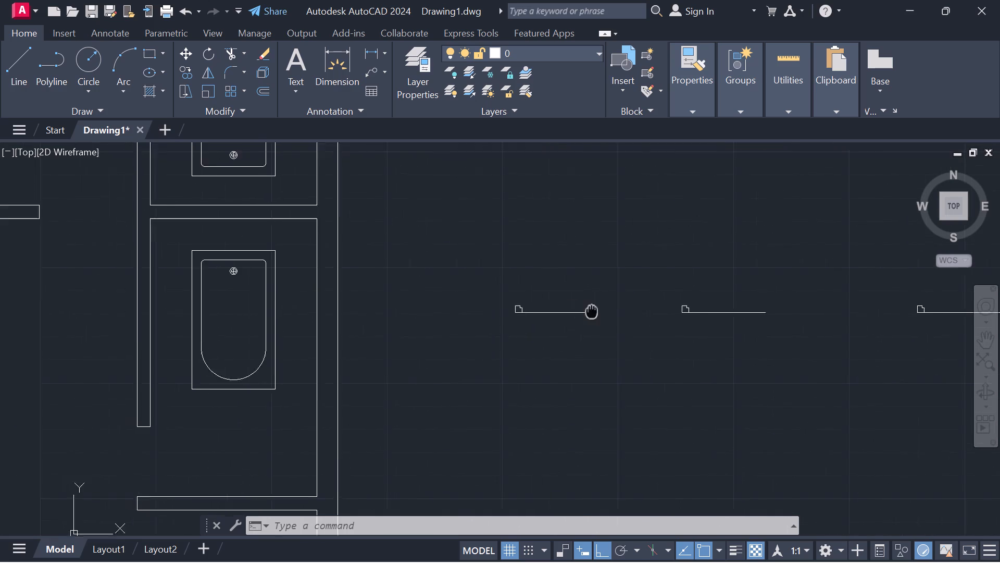
middle_drag(599, 311, 599, 312)
scroll(599, 311, up, 2)
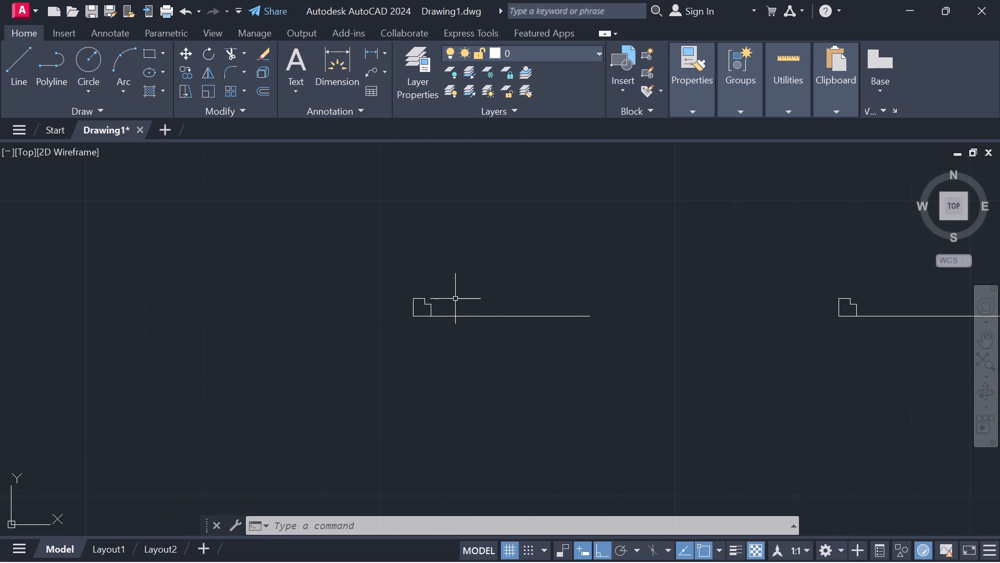
drag(446, 308, 417, 307)
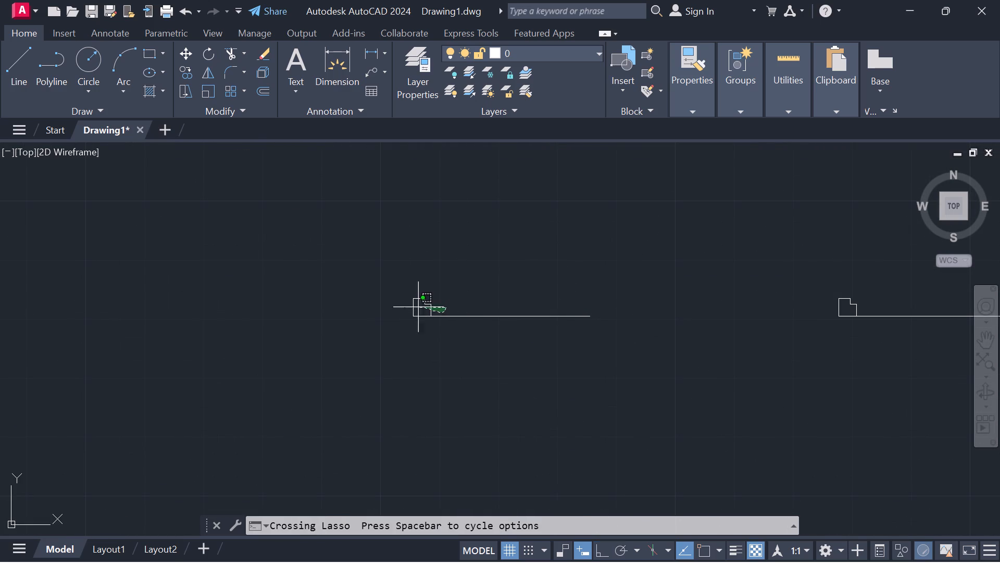
drag(417, 307, 445, 269)
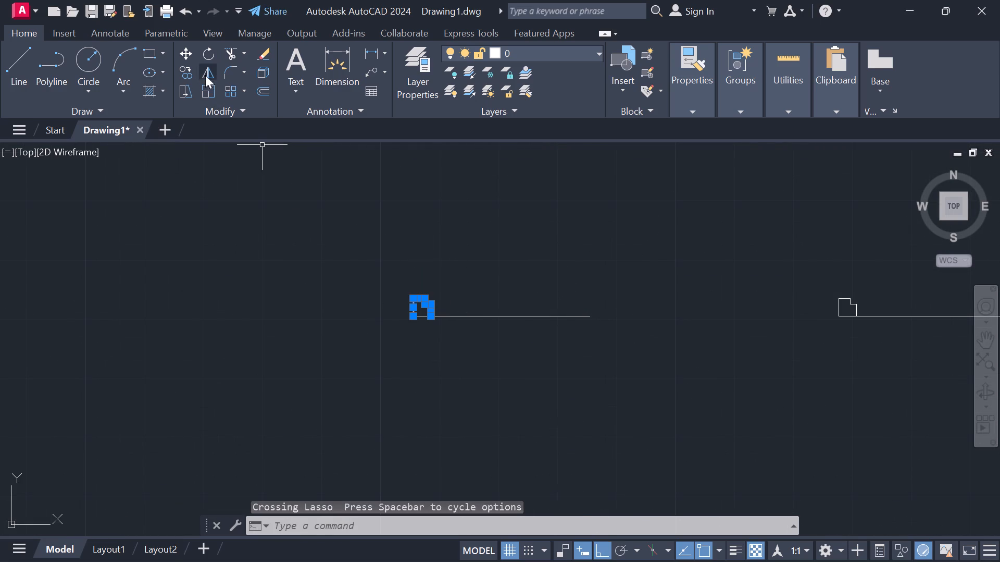
click(207, 69)
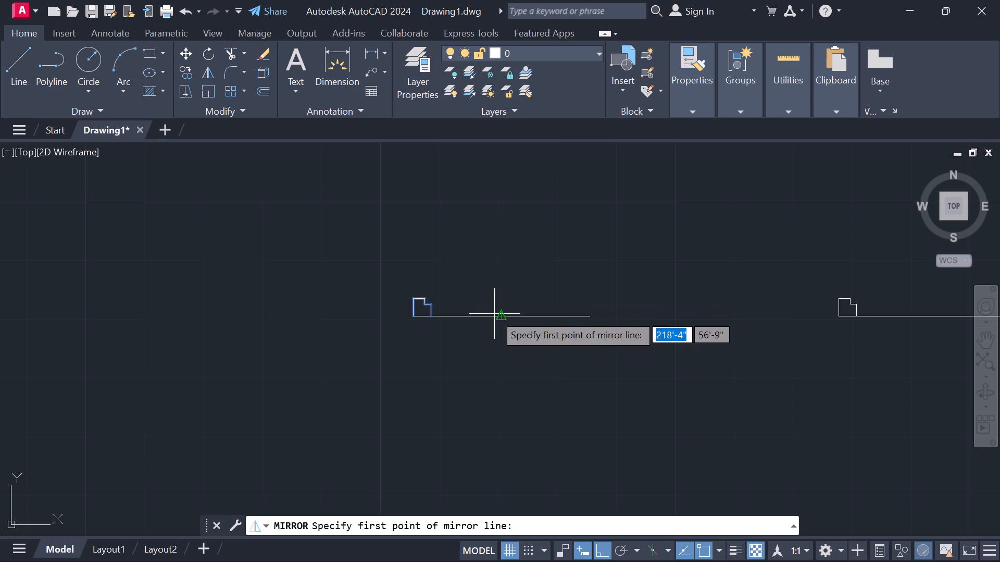
click(503, 316)
click(511, 271)
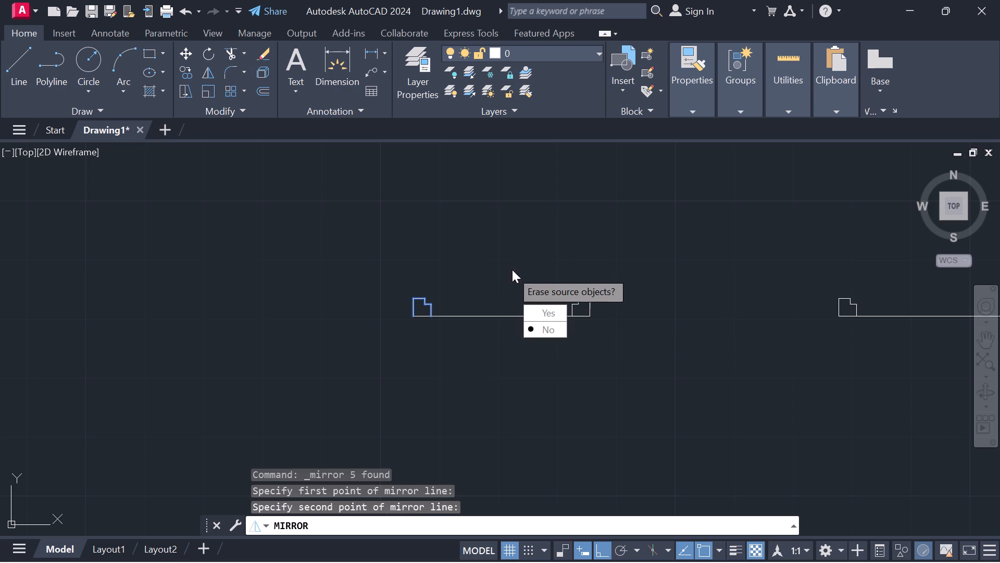
drag(540, 328, 512, 270)
Mirror the second notched profile about a vertical line through the midpoint of its 3' line, keeping the original.
scroll(700, 301, down, 1)
middle_drag(741, 304, 567, 304)
scroll(686, 315, up, 3)
drag(465, 276, 461, 276)
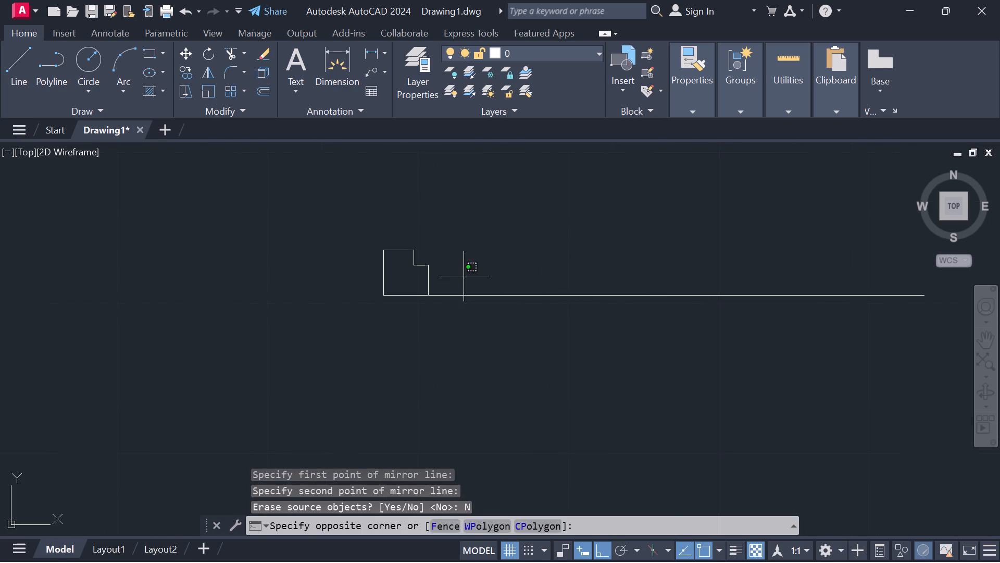
drag(461, 276, 461, 229)
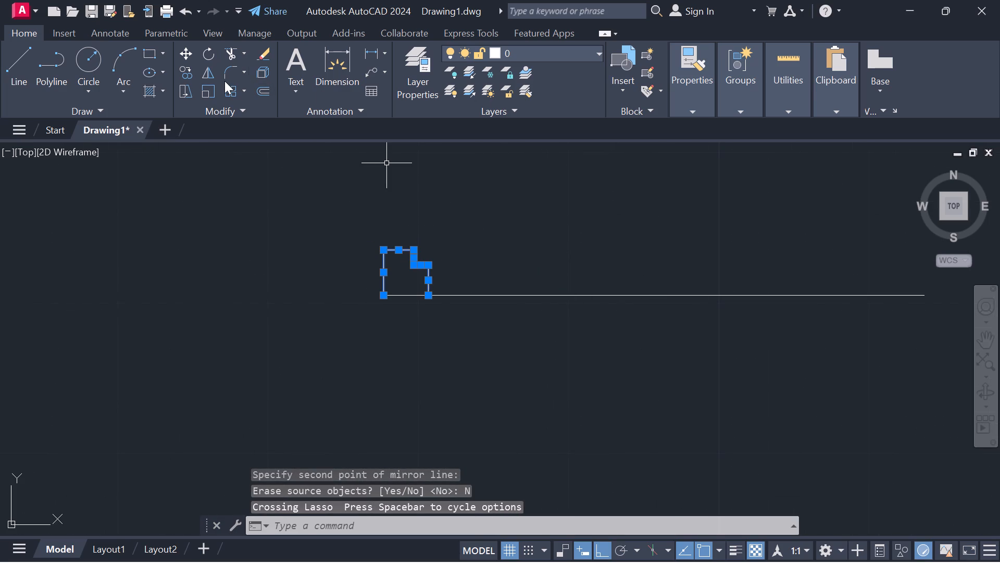
click(207, 73)
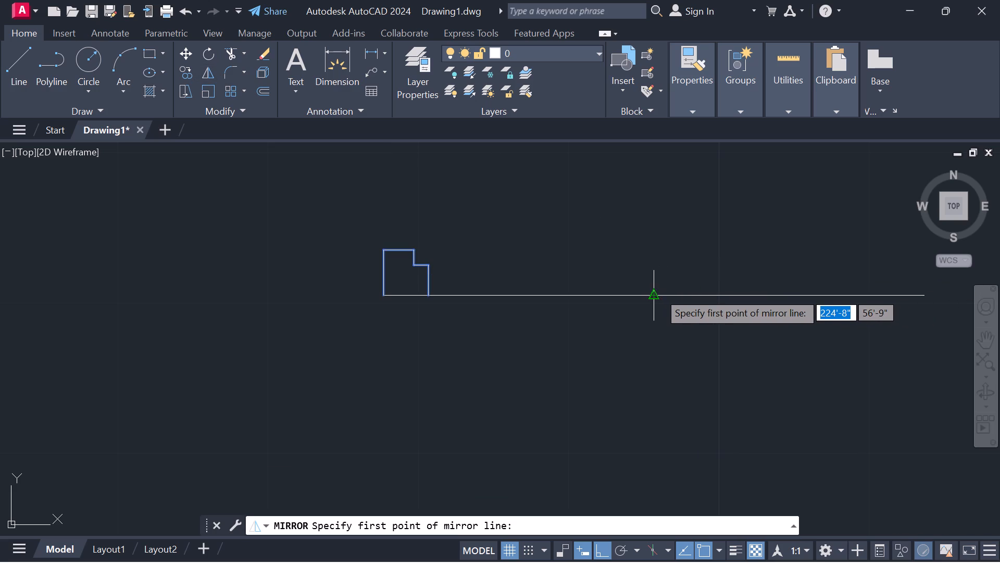
click(658, 292)
click(658, 259)
drag(680, 319, 658, 259)
Mirror the third notched profile about a vertical line through the midpoint of its 3'6" line, keeping the original.
scroll(706, 257, down, 3)
middle_drag(755, 271, 455, 273)
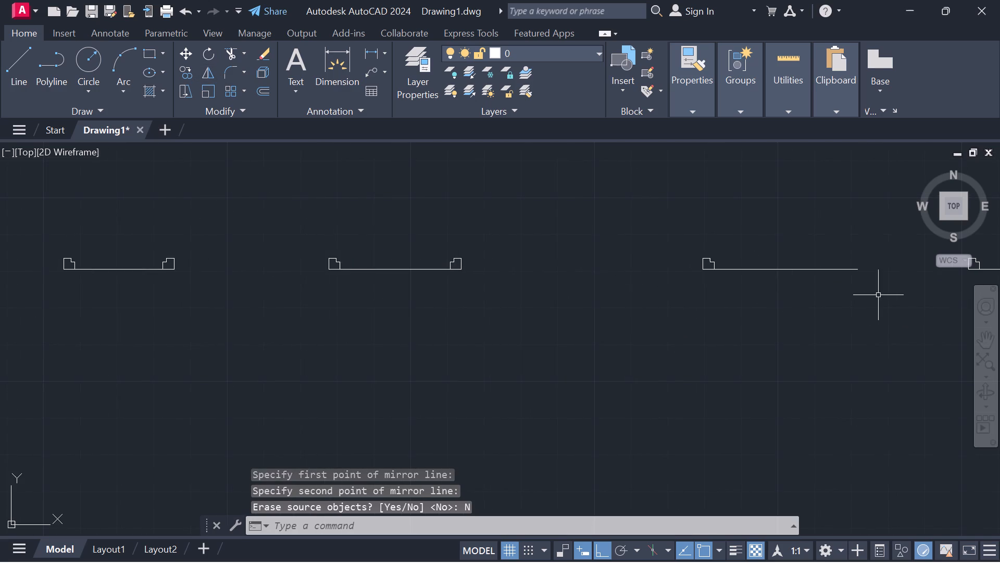
middle_drag(884, 296, 681, 296)
scroll(577, 264, up, 3)
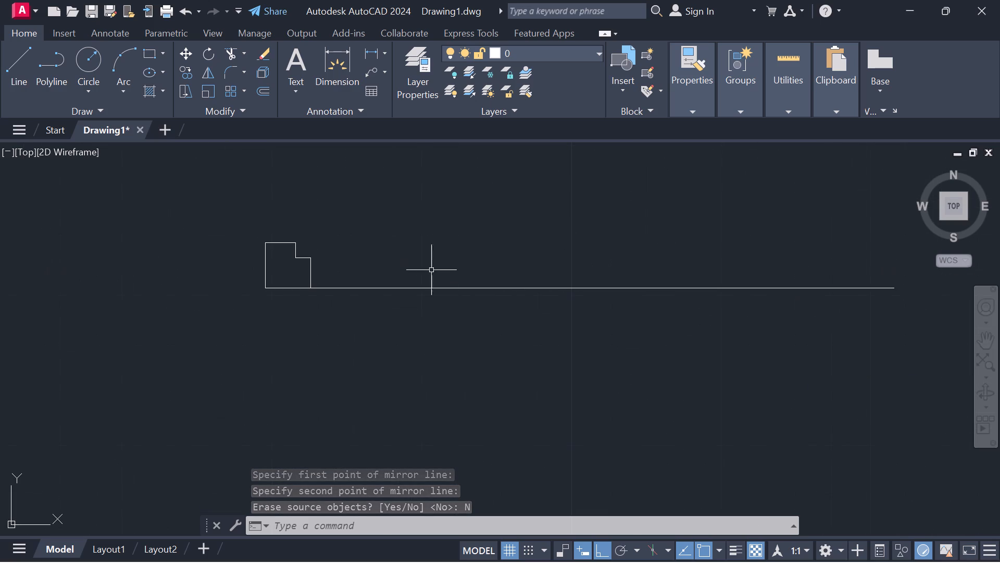
drag(366, 264, 387, 212)
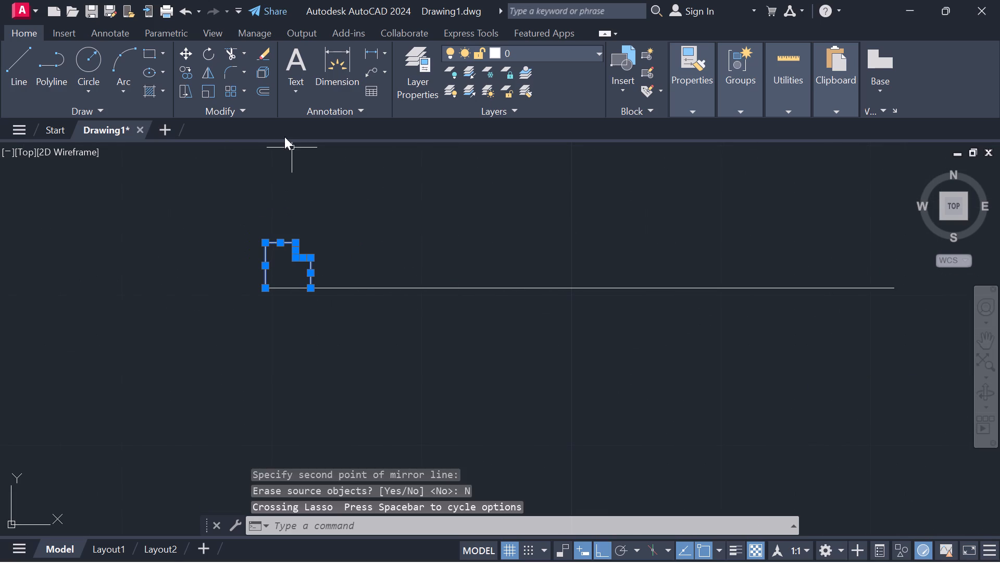
click(203, 68)
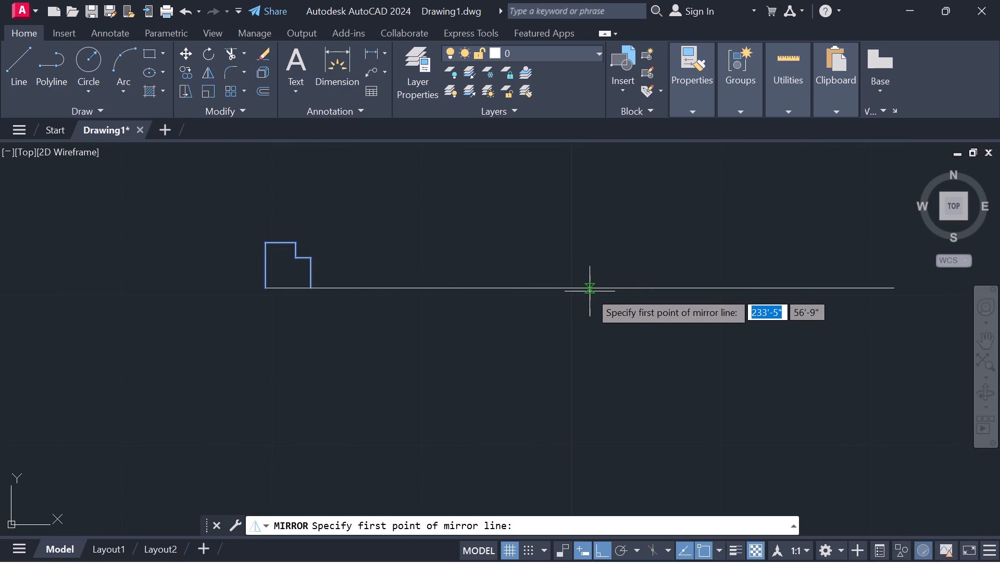
click(577, 289)
click(581, 252)
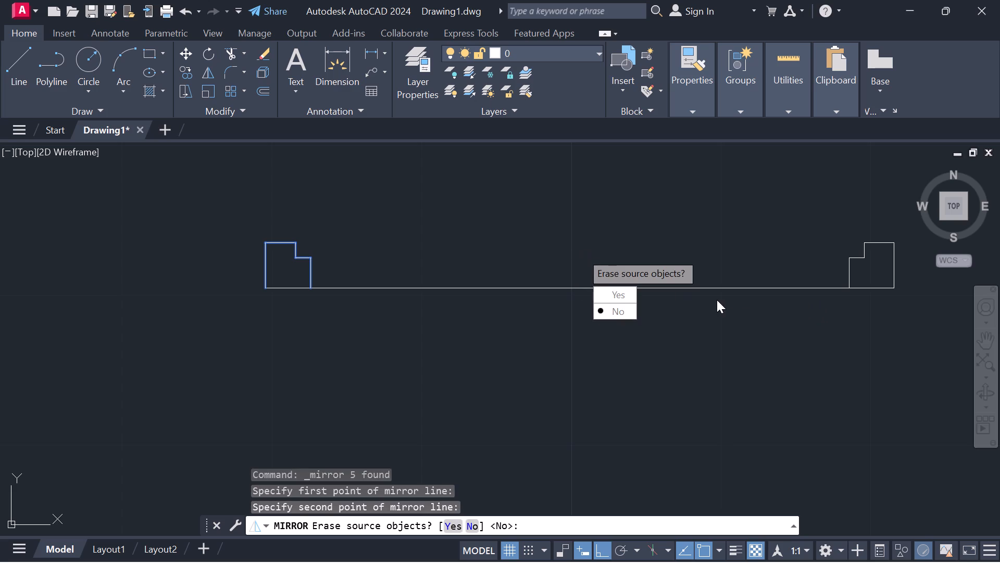
drag(624, 310, 581, 252)
Mirror the fourth notched profile about a vertical line through the midpoint of its 4' line, keeping the original.
scroll(575, 245, down, 2)
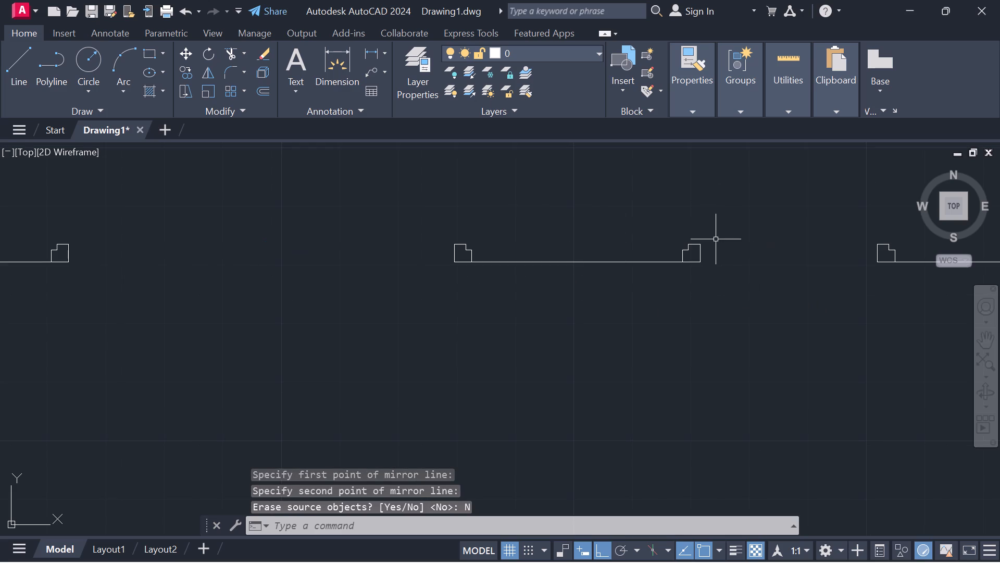
middle_drag(718, 239, 448, 225)
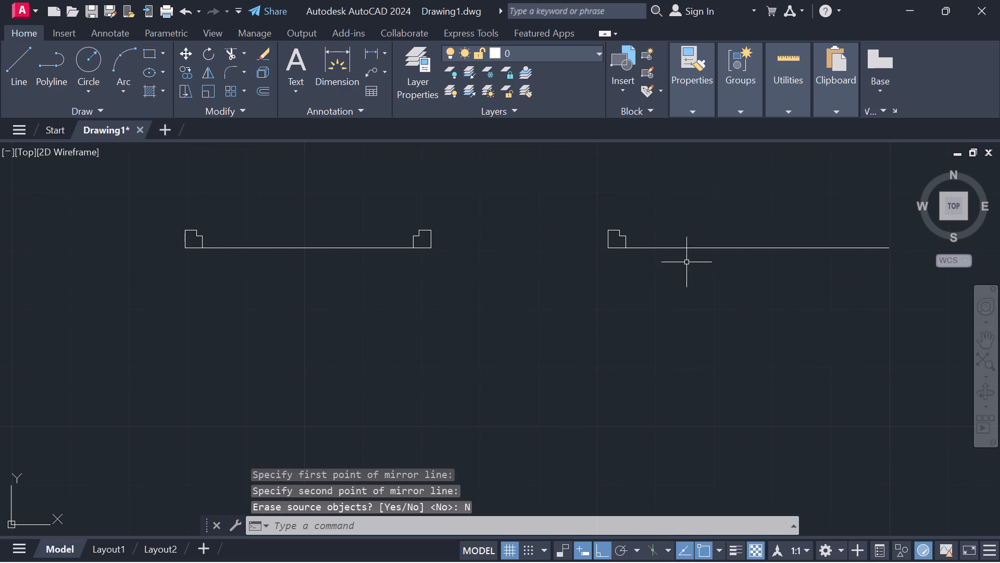
scroll(686, 262, up, 2)
drag(573, 211, 514, 199)
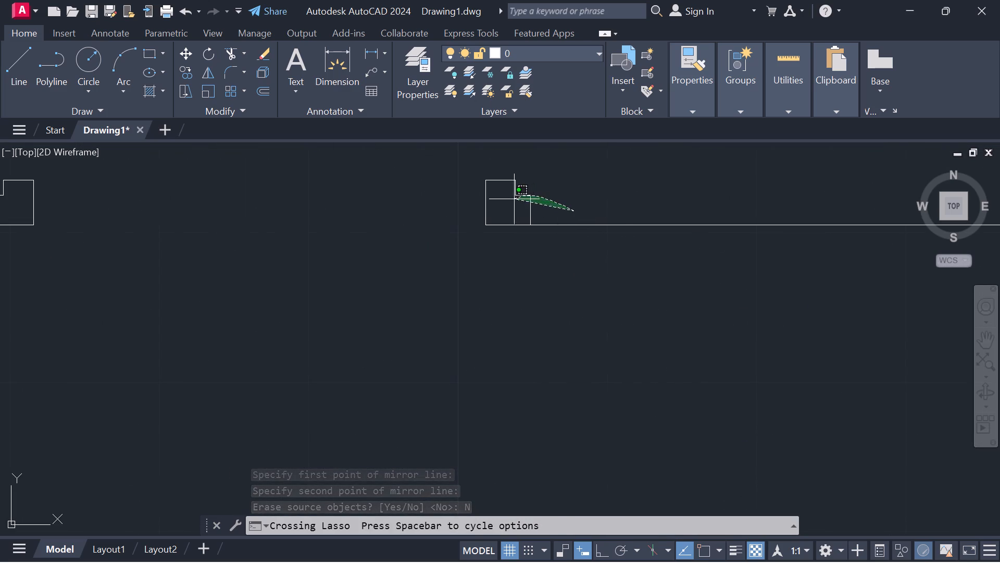
drag(514, 199, 541, 165)
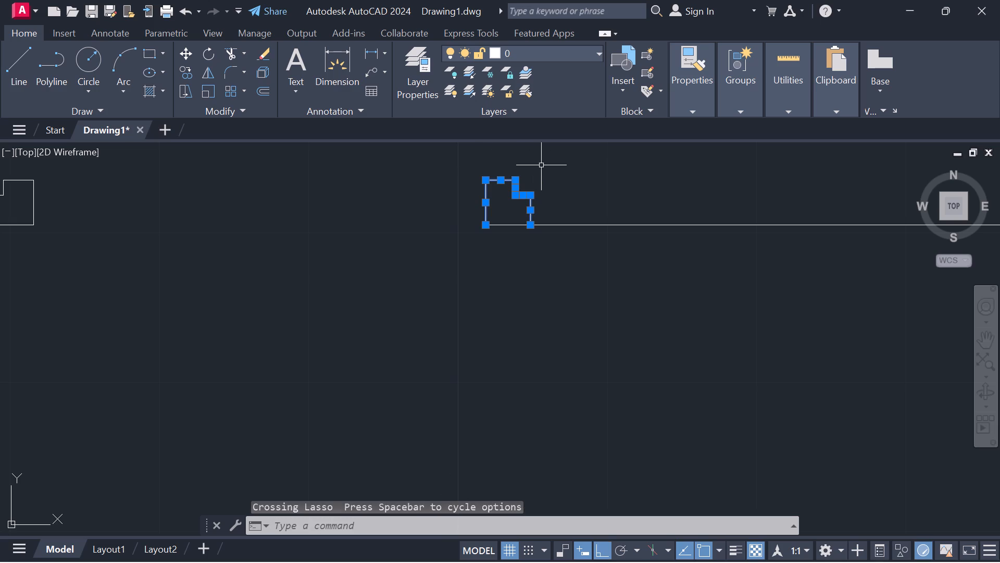
click(210, 72)
scroll(931, 248, down, 1)
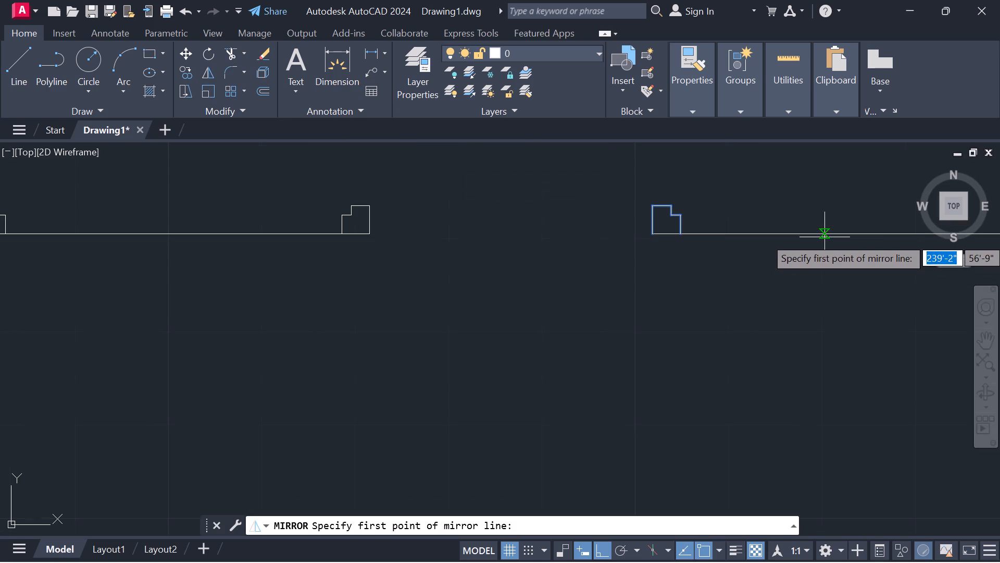
middle_drag(824, 237, 640, 243)
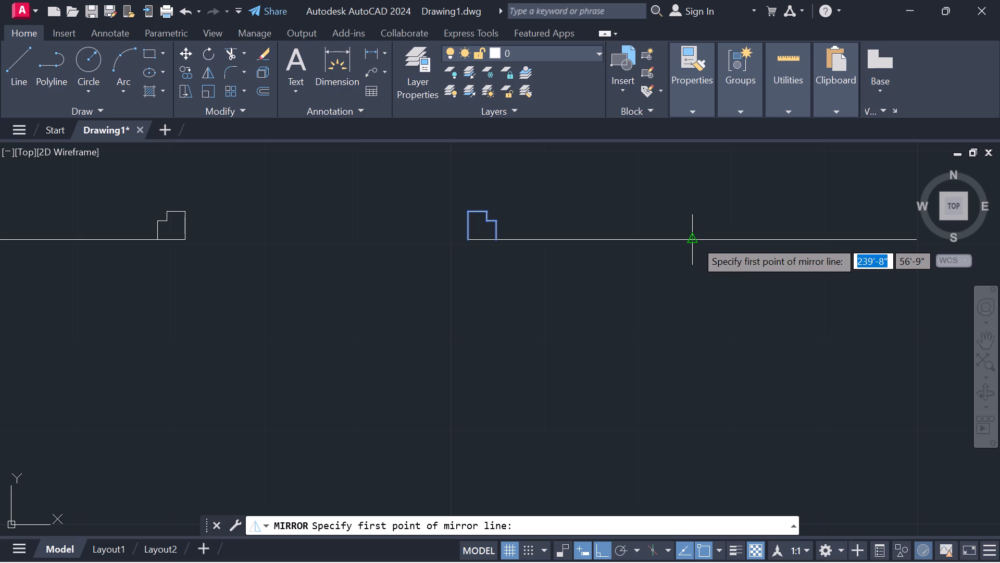
click(695, 240)
click(698, 207)
drag(719, 268, 698, 207)
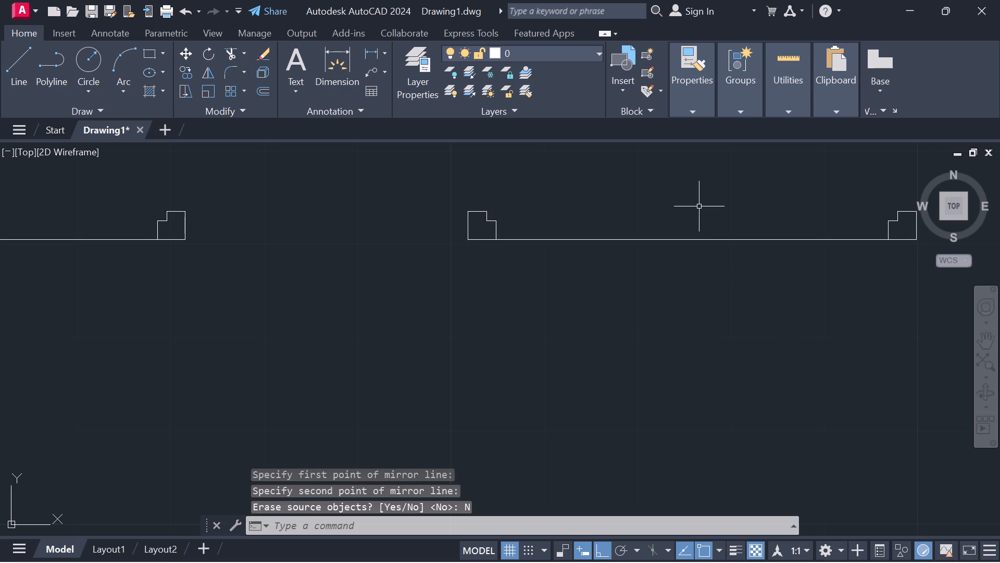
Draw the 2'6" door's leaf as a closed line rectangle, 2' up and 2" left from the right-hand profile's upper-left corner.
scroll(699, 206, down, 3)
middle_drag(703, 225, 824, 269)
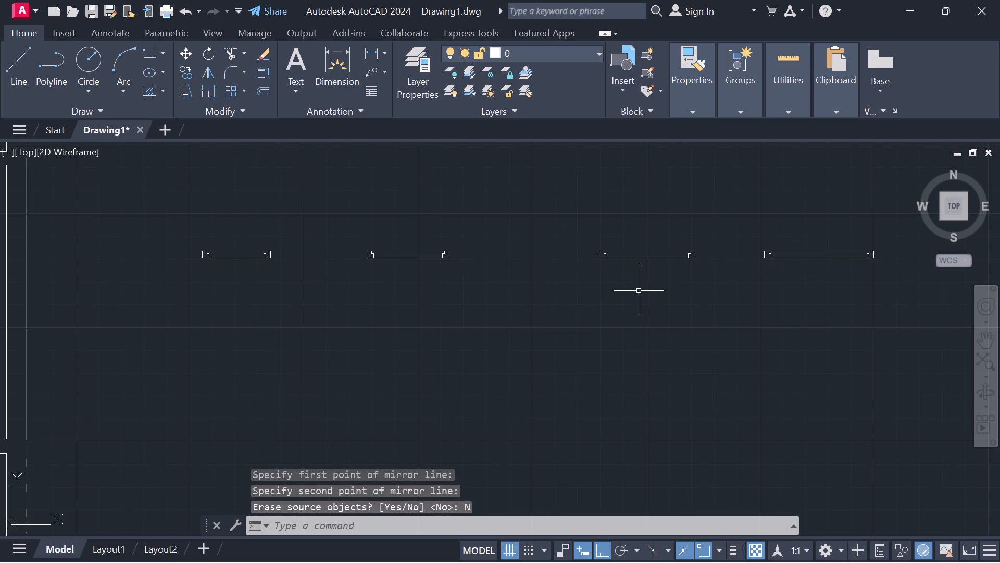
middle_drag(639, 291, 789, 316)
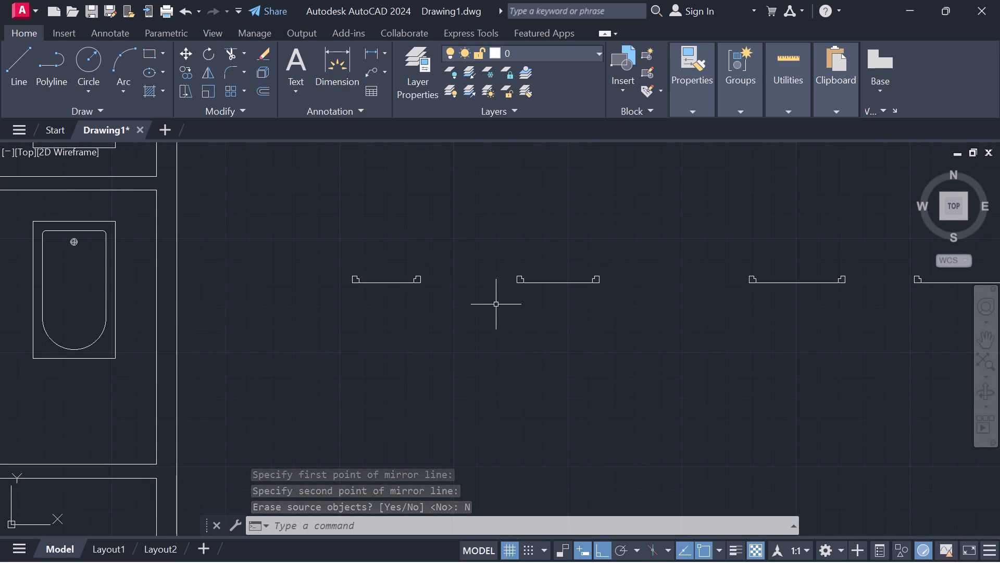
middle_drag(496, 304, 785, 416)
middle_drag(769, 449, 777, 391)
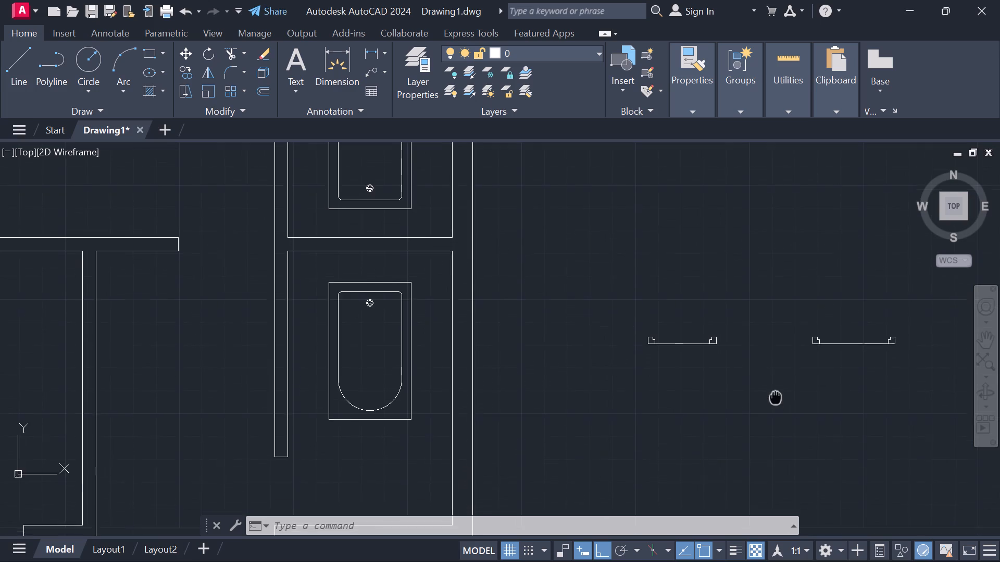
middle_drag(777, 391, 777, 373)
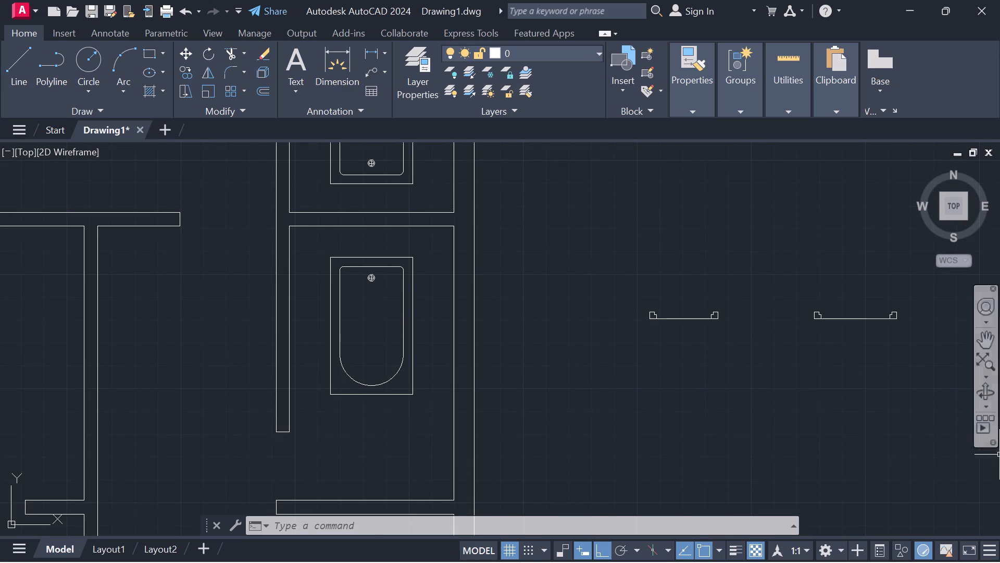
text(l)
key(space)
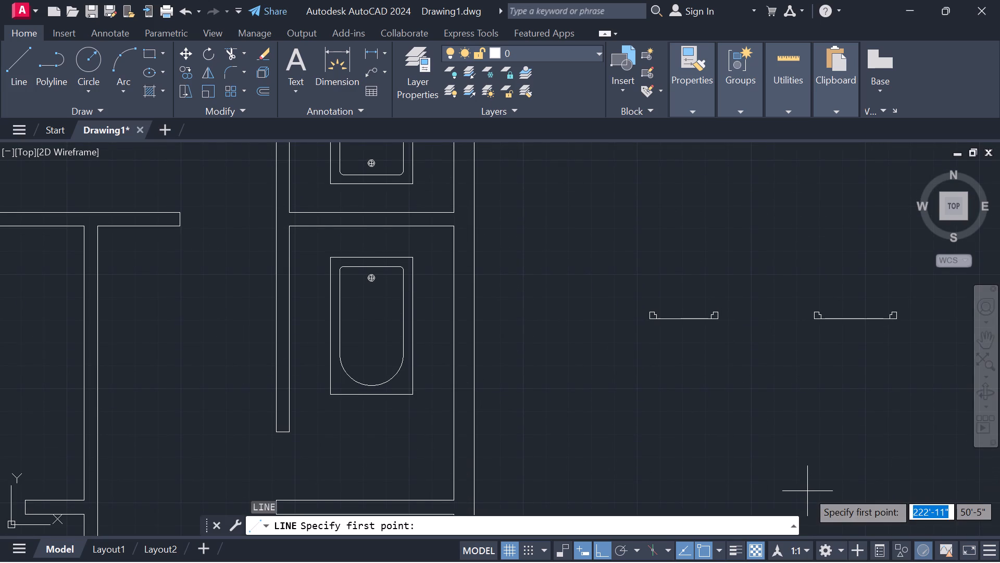
scroll(753, 344, up, 3)
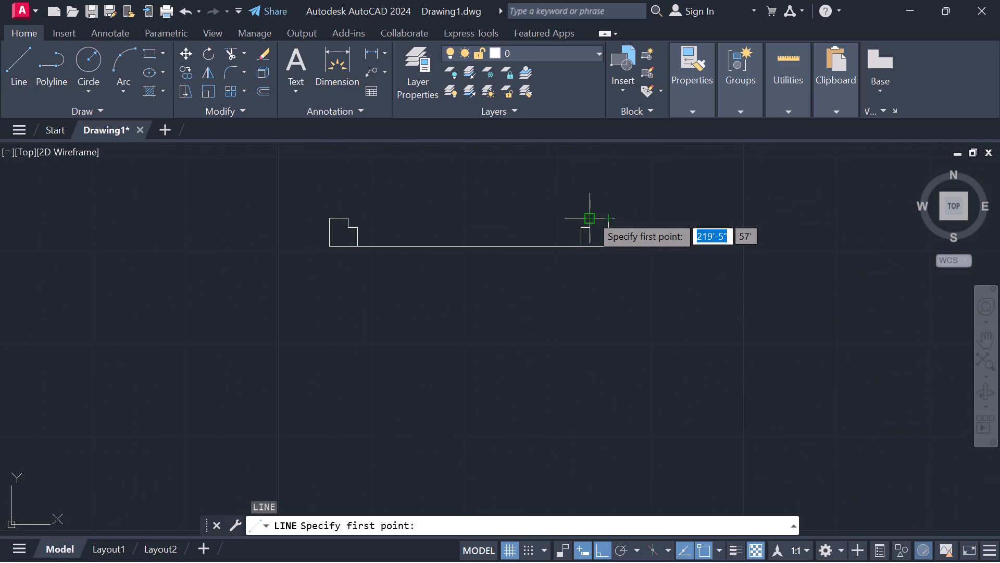
click(591, 215)
key(2)
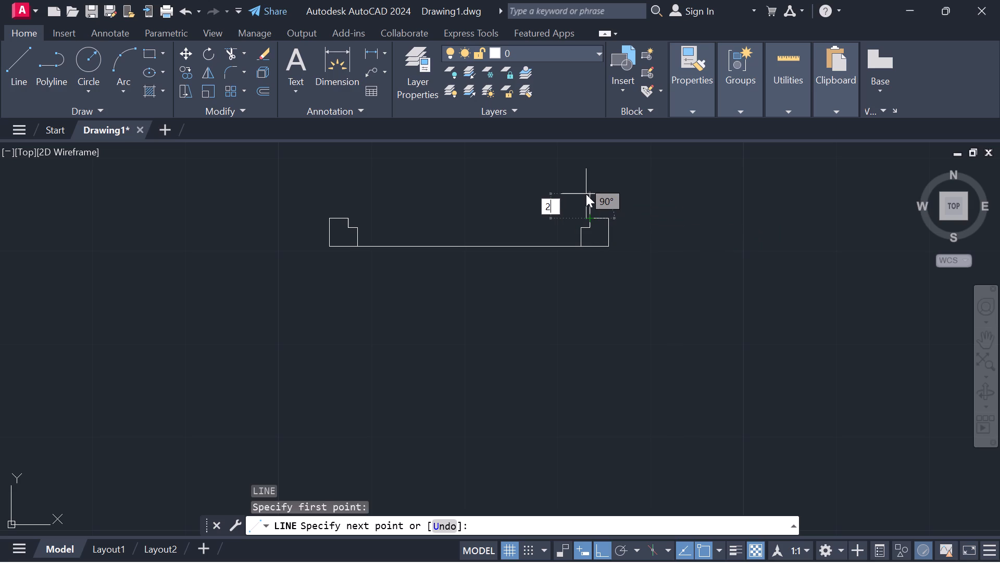
key(apostrophe)
key(Return)
scroll(586, 194, down, 1)
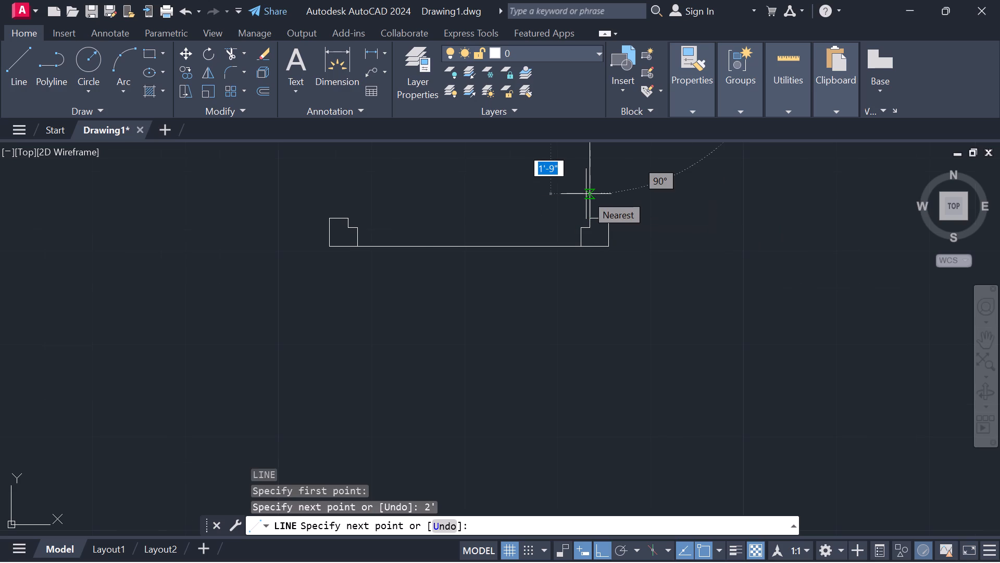
middle_drag(586, 194, 868, 354)
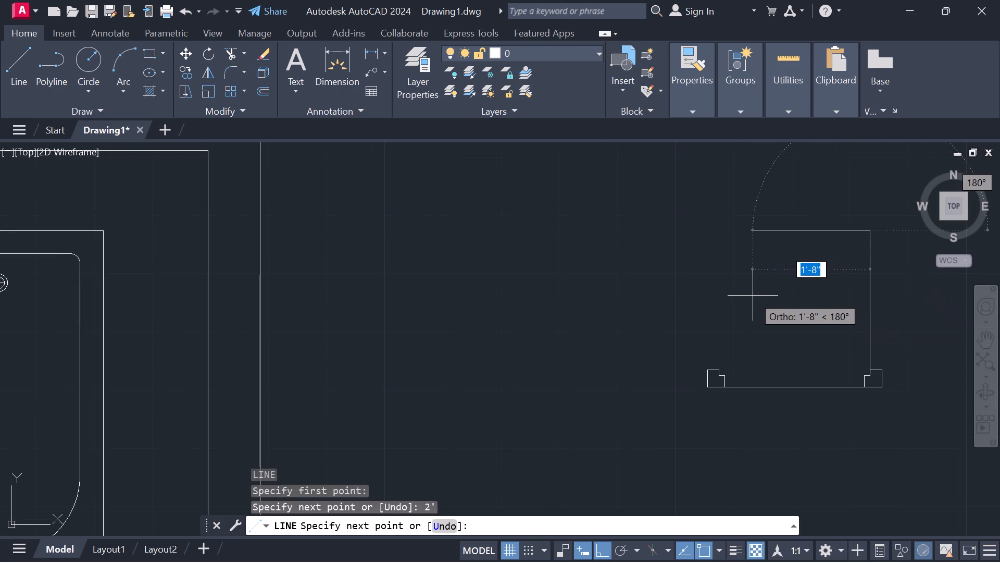
key(2)
key(shift+quotedbl)
key(Return)
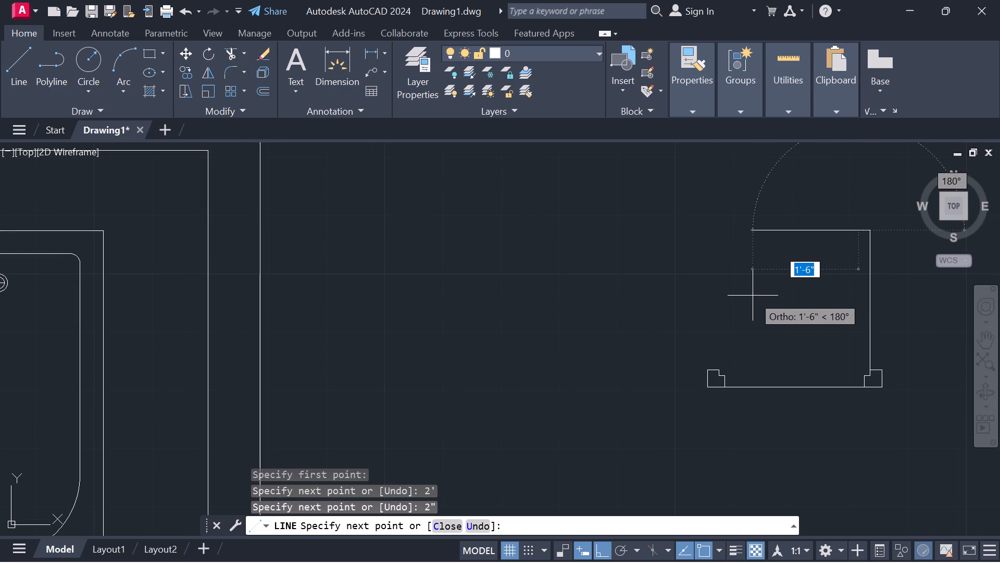
scroll(863, 382, up, 4)
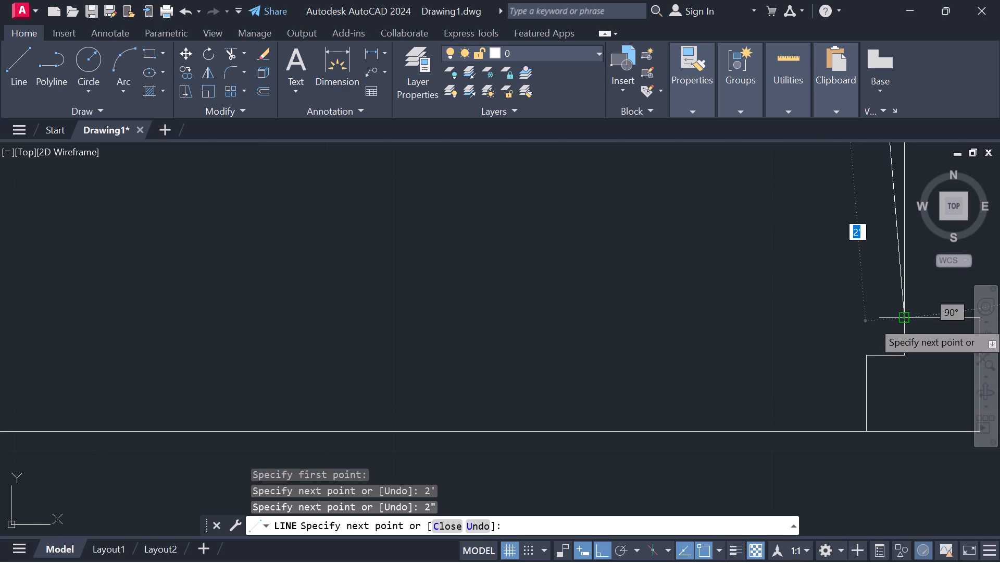
click(855, 317)
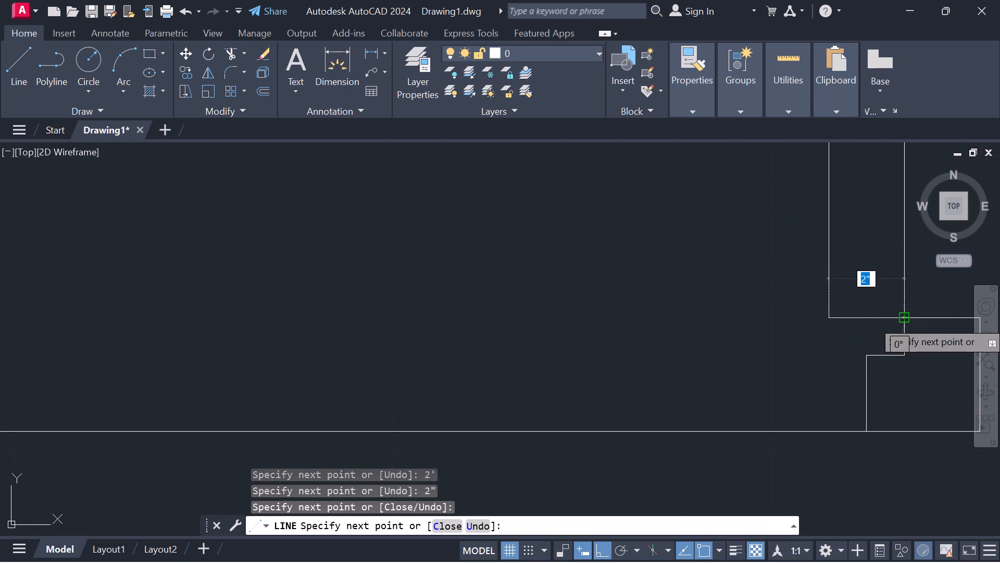
click(901, 321)
key(Escape)
Draw a three-point swing arc through the leaf's top-right and top-left corners, ending at the left-hand profile's upper-right corner.
scroll(571, 200, down, 3)
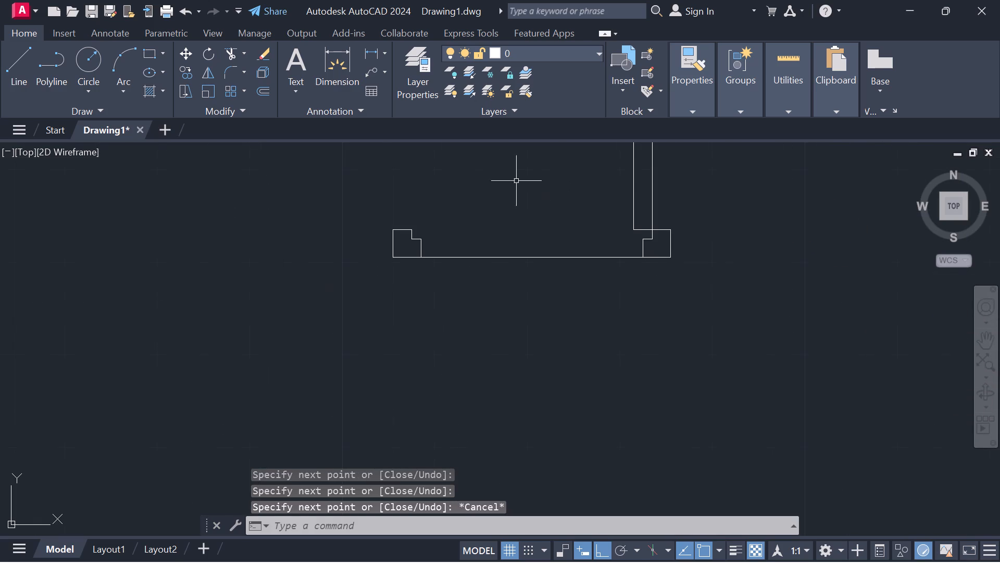
click(126, 64)
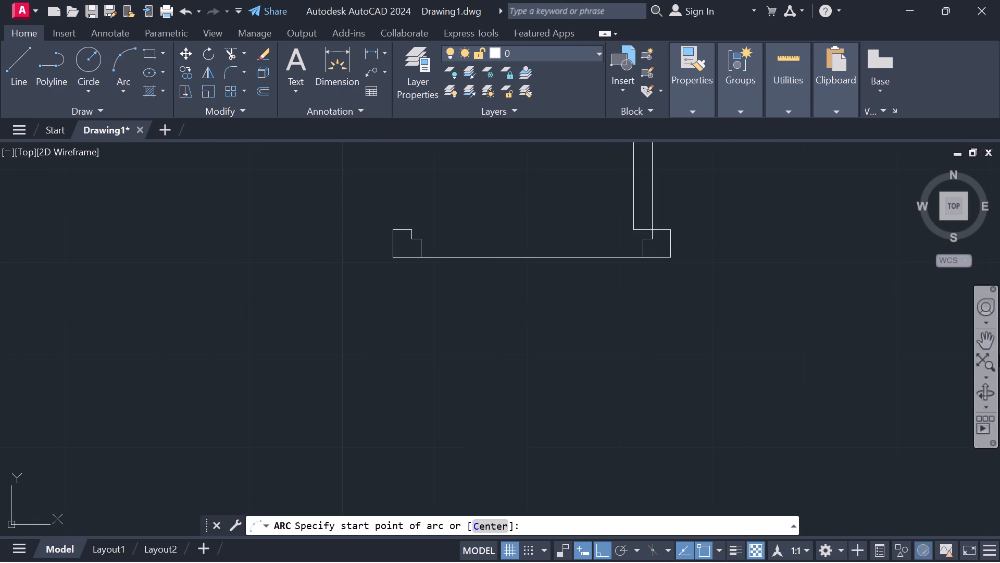
scroll(691, 195, down, 2)
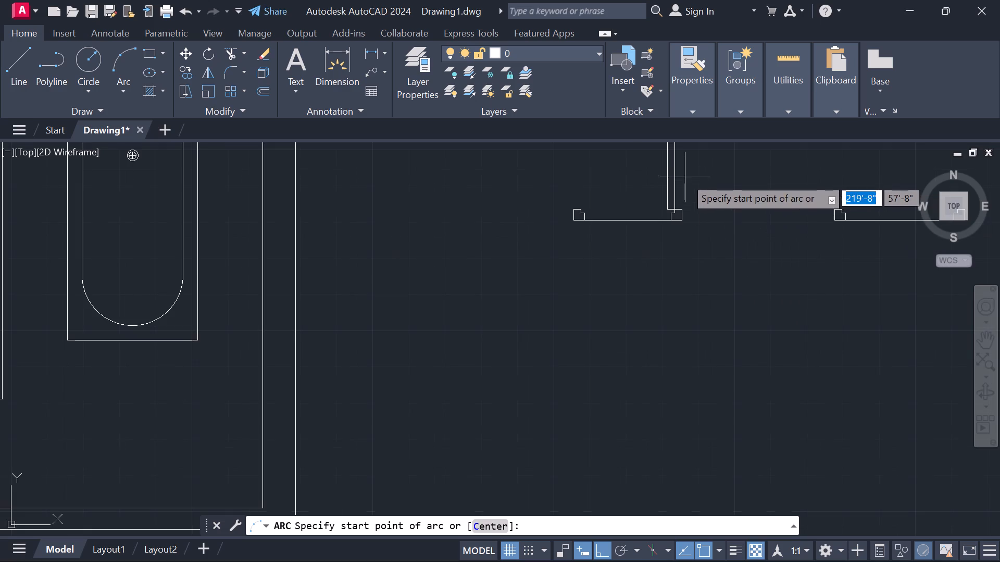
middle_drag(685, 177, 671, 268)
scroll(659, 217, up, 2)
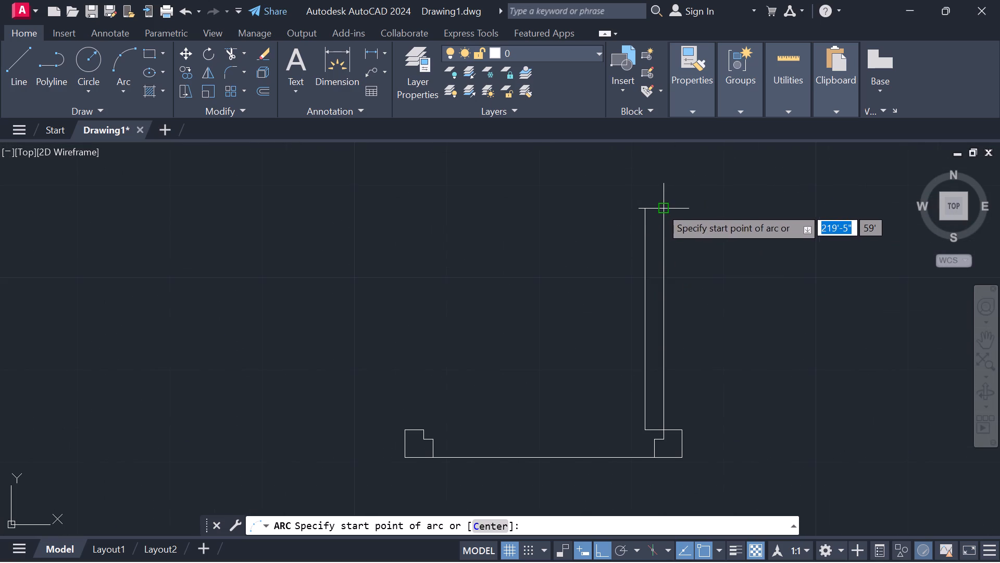
click(665, 207)
click(644, 207)
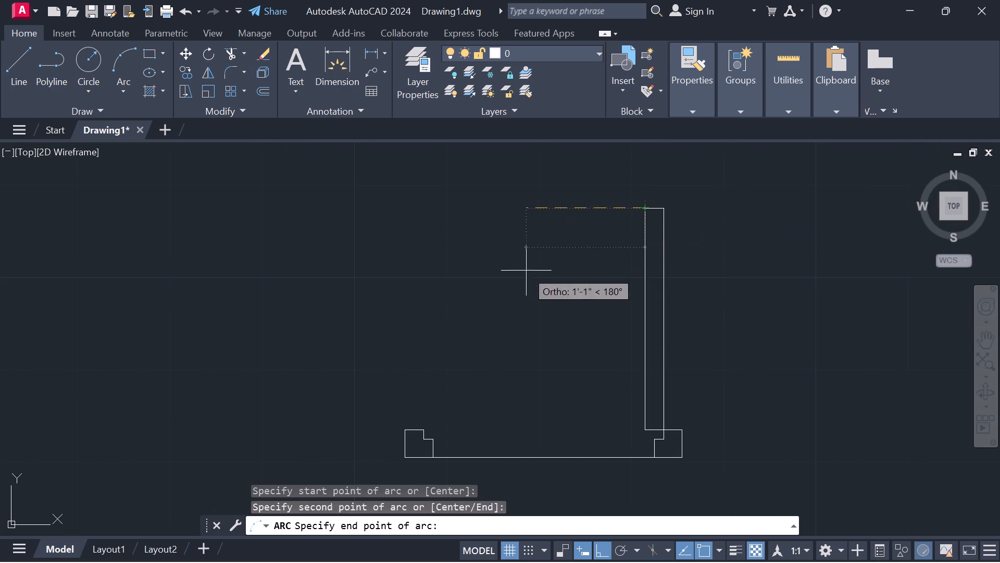
click(423, 427)
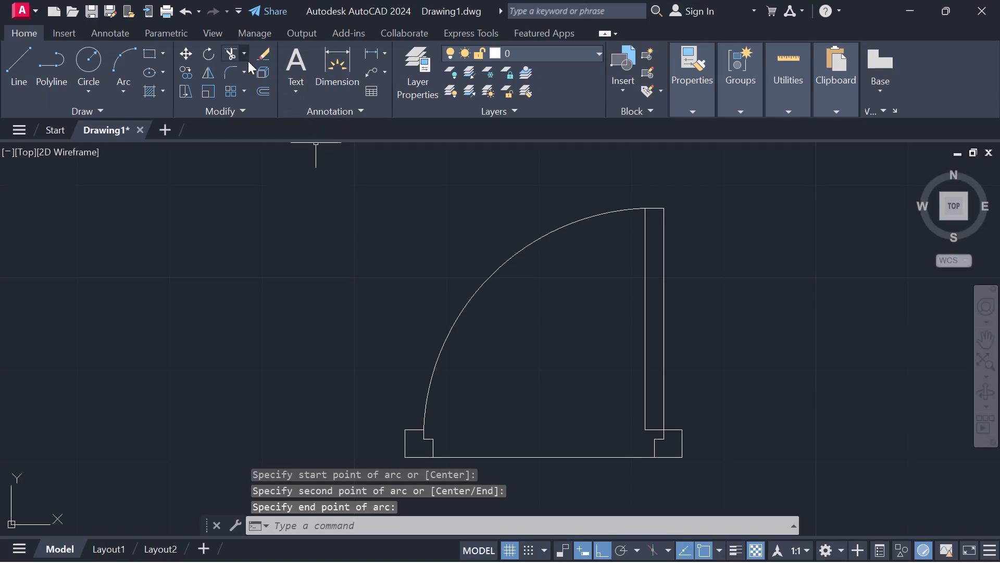
Trim away the horizontal line between the two frame profiles of the 2'6" door.
click(226, 46)
drag(545, 390, 548, 471)
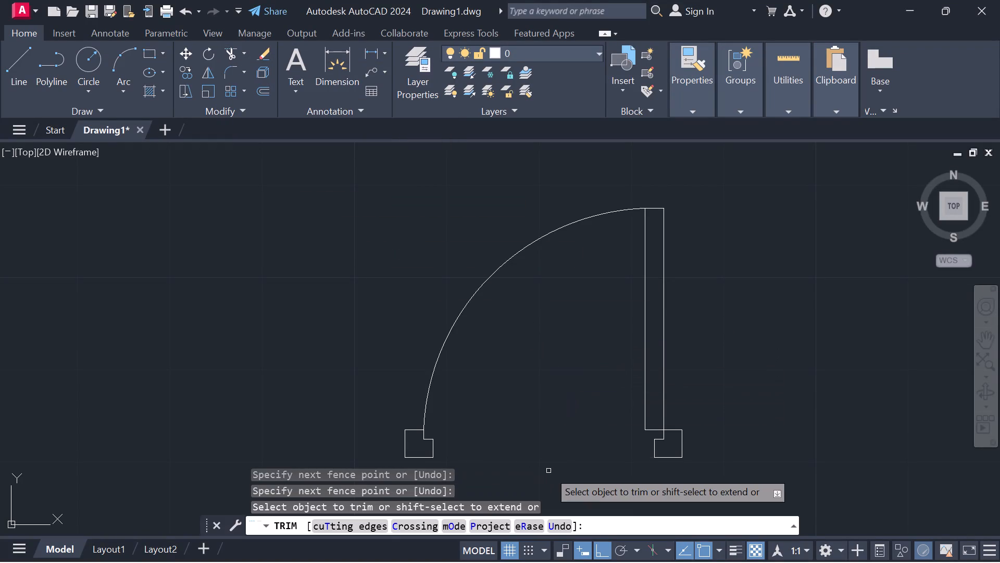
key(Escape)
scroll(827, 423, down, 1)
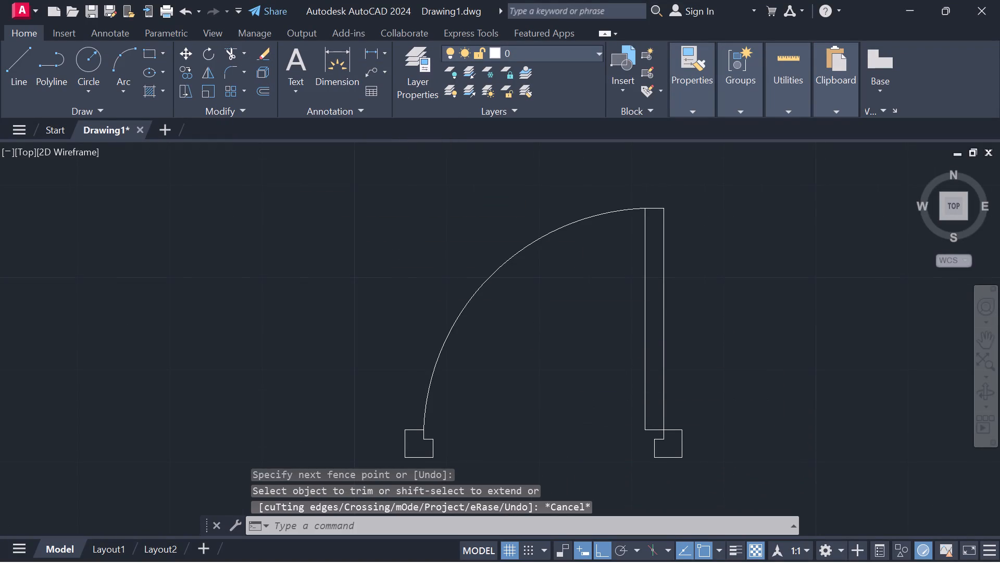
Draw the 3' door leaf's outer edge as a vertical line 2'6" up from the right-hand profile's upper-left corner.
middle_drag(884, 418, 608, 364)
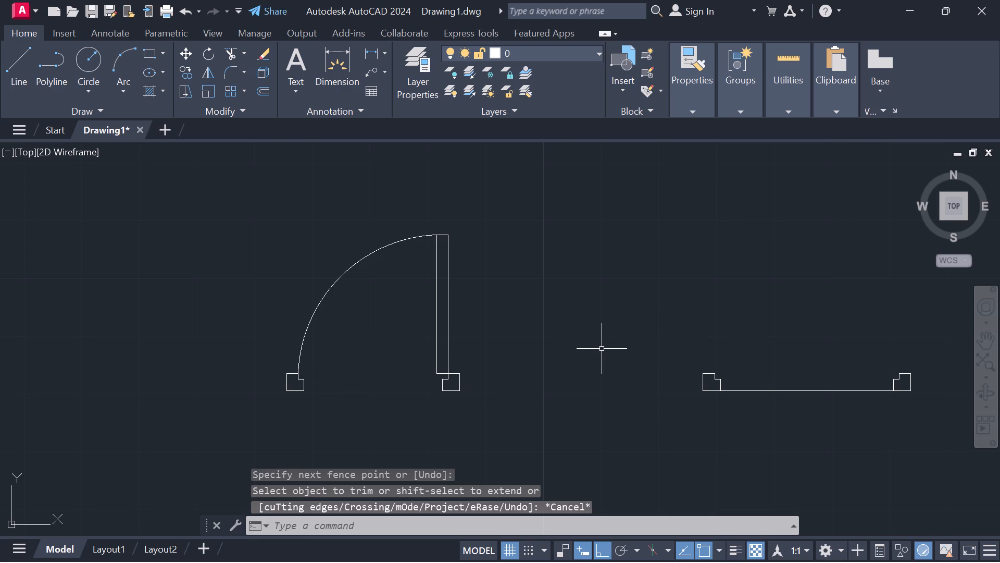
middle_drag(819, 408, 796, 406)
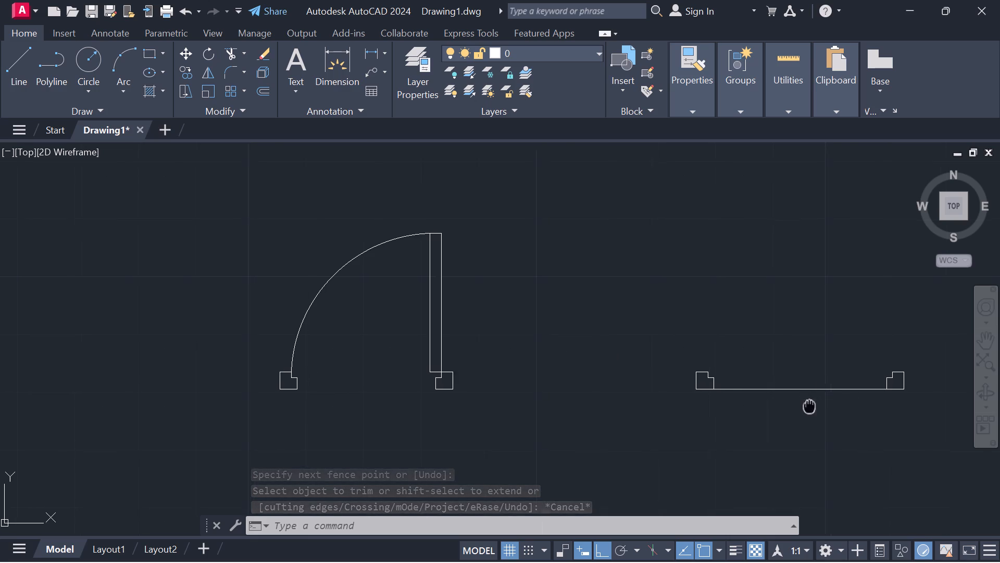
middle_drag(796, 406, 619, 384)
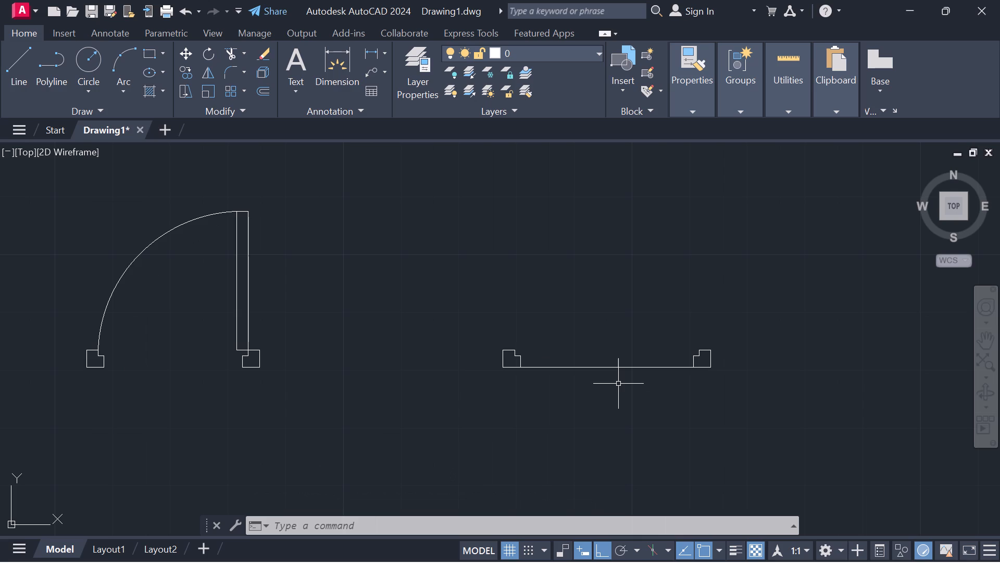
text(l)
key(space)
scroll(701, 342, up, 1)
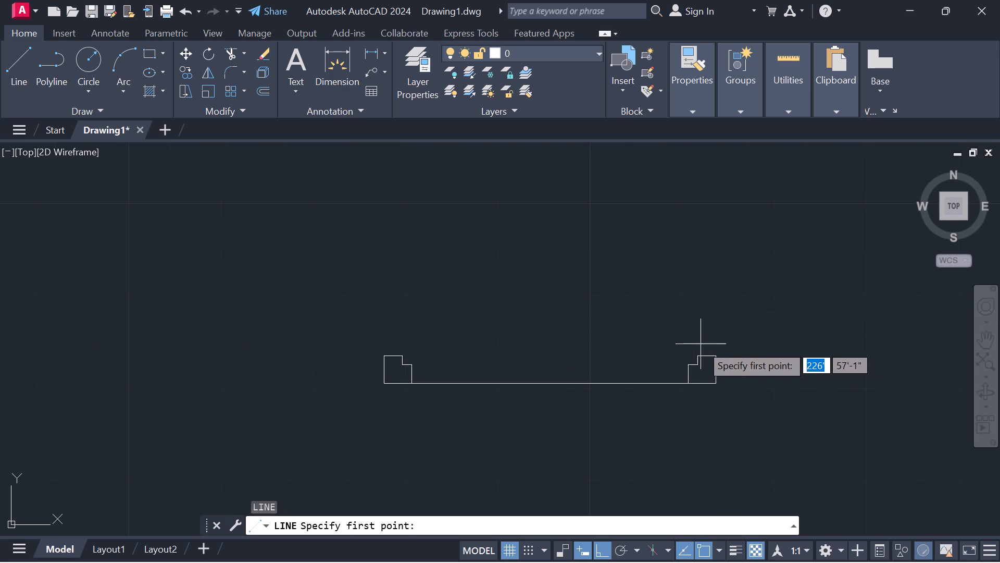
scroll(689, 357, up, 3)
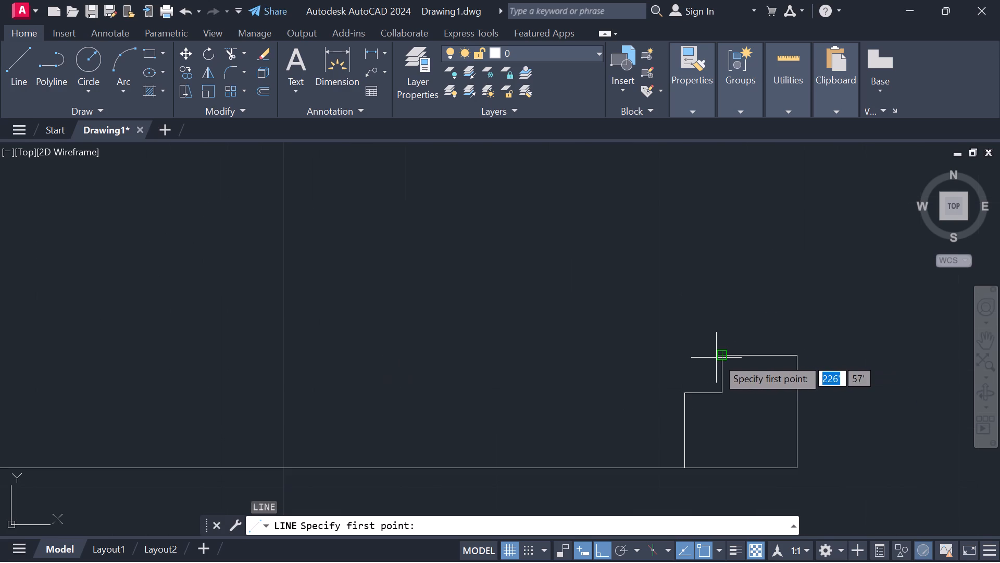
click(719, 356)
text(2'6")
key(Return)
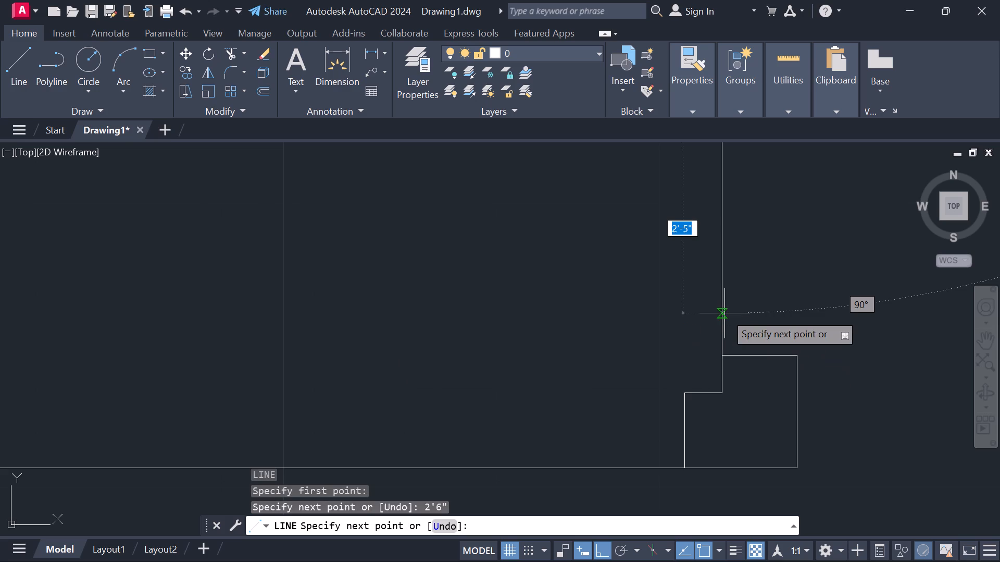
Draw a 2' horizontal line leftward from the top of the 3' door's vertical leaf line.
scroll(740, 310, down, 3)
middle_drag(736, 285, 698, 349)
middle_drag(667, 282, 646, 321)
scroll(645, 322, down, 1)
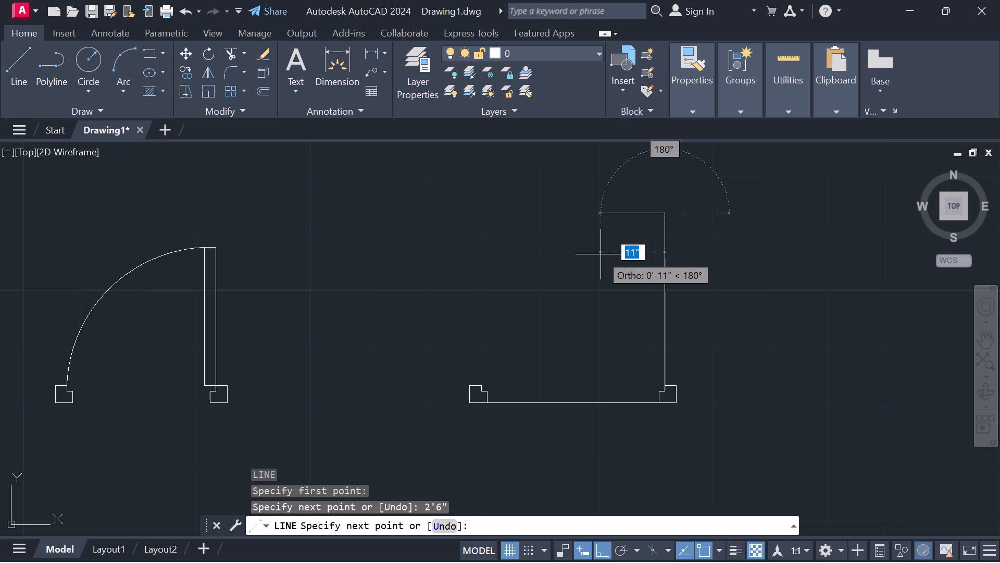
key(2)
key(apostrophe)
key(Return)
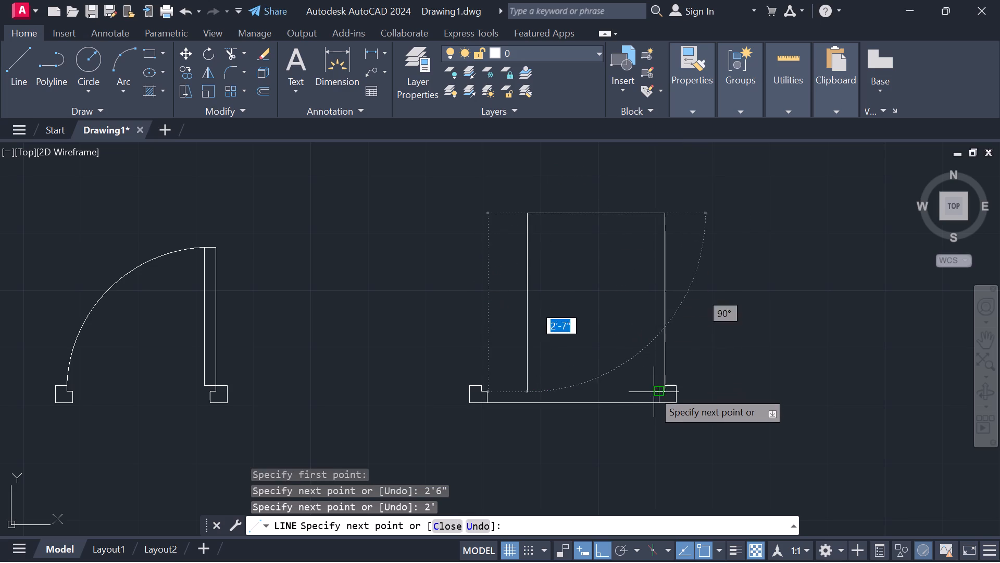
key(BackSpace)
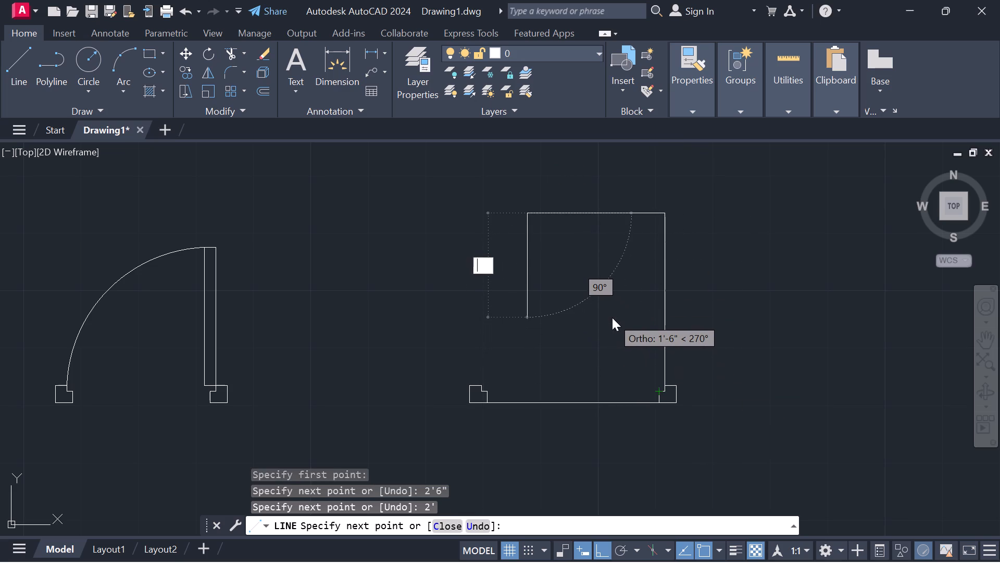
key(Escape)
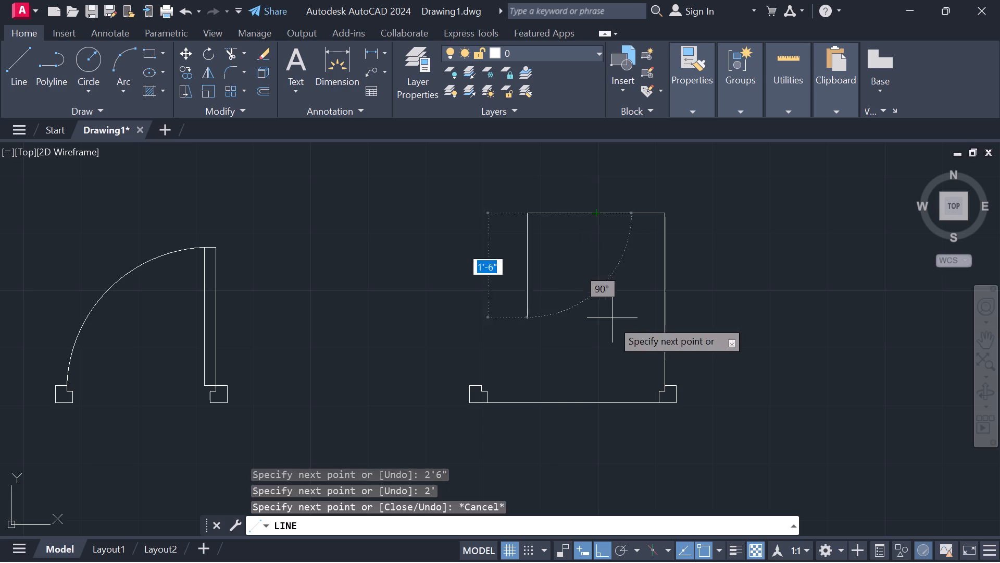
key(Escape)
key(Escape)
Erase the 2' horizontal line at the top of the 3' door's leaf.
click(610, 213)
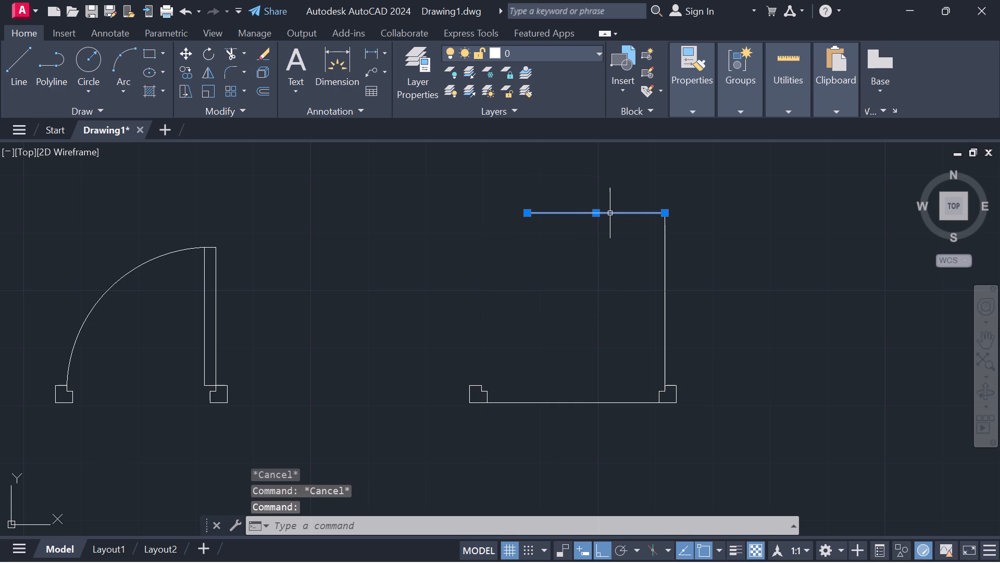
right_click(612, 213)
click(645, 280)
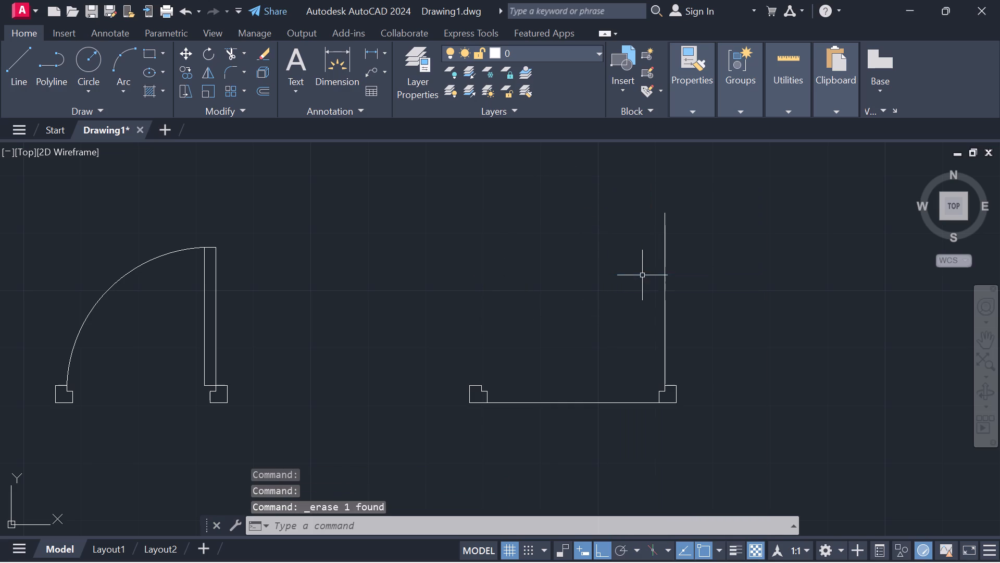
Complete the 3' door's leaf with lines 2" left from its top, down to the profile's top level, and back to the starting corner.
text(l)
key(space)
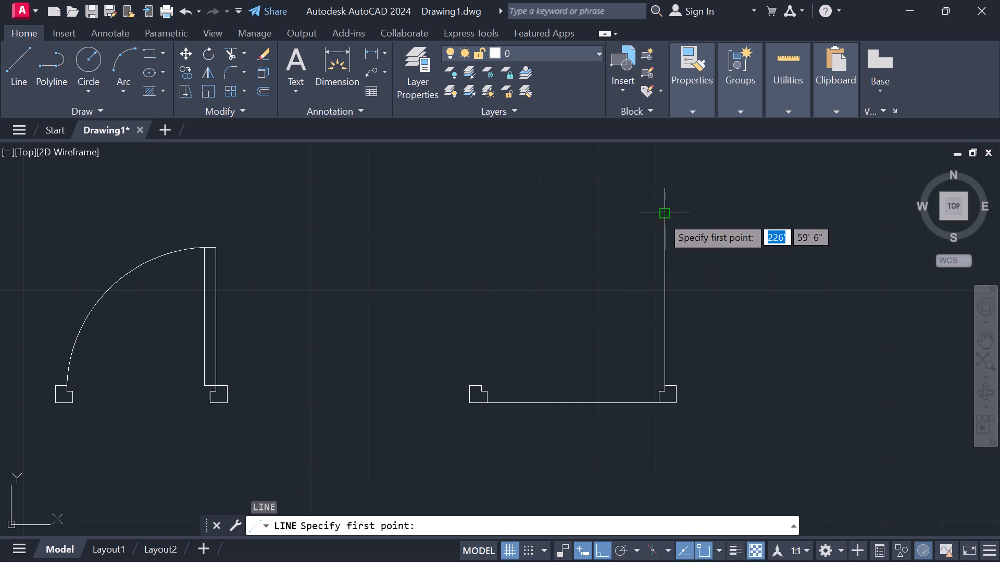
click(662, 216)
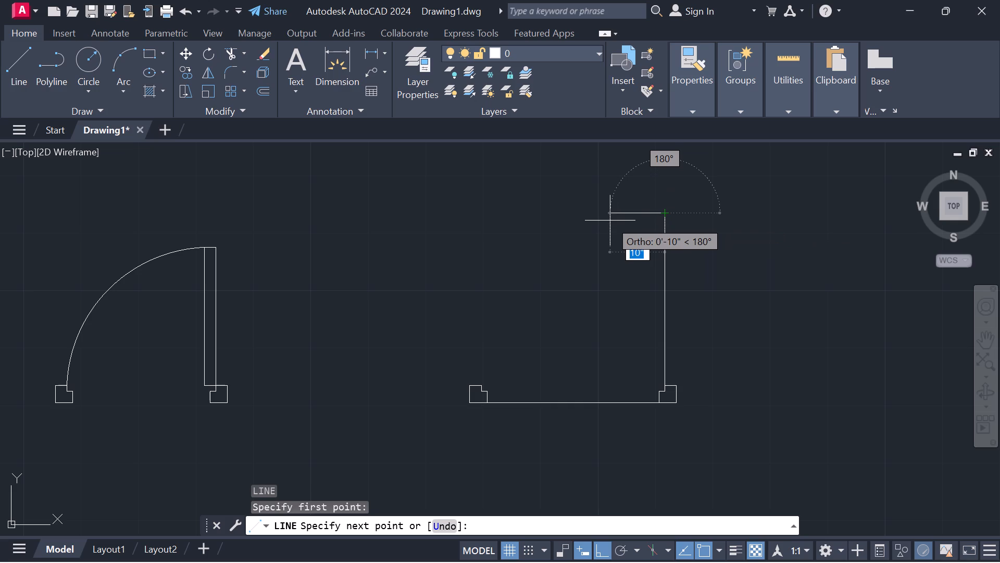
key(2)
key(shift+quotedbl)
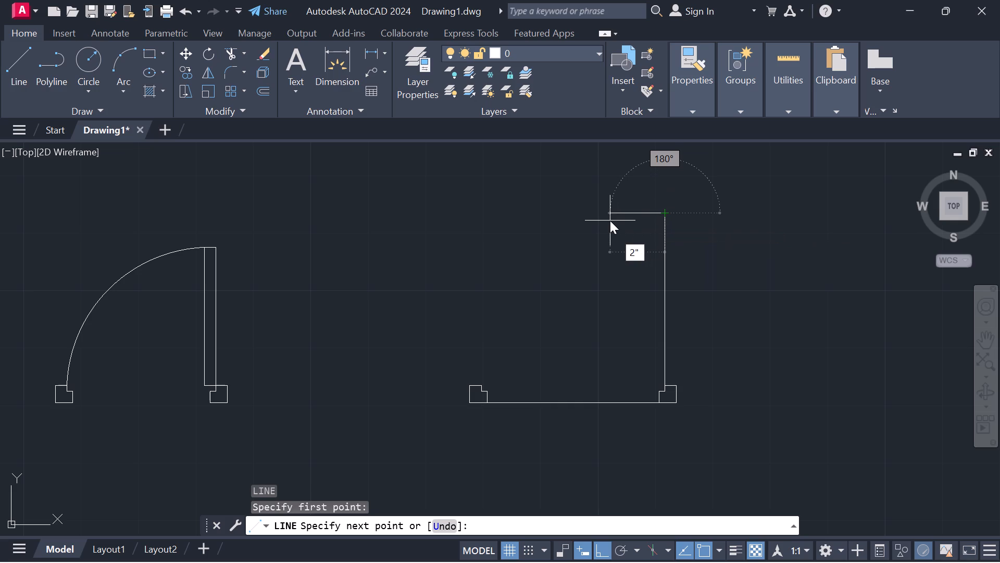
key(Return)
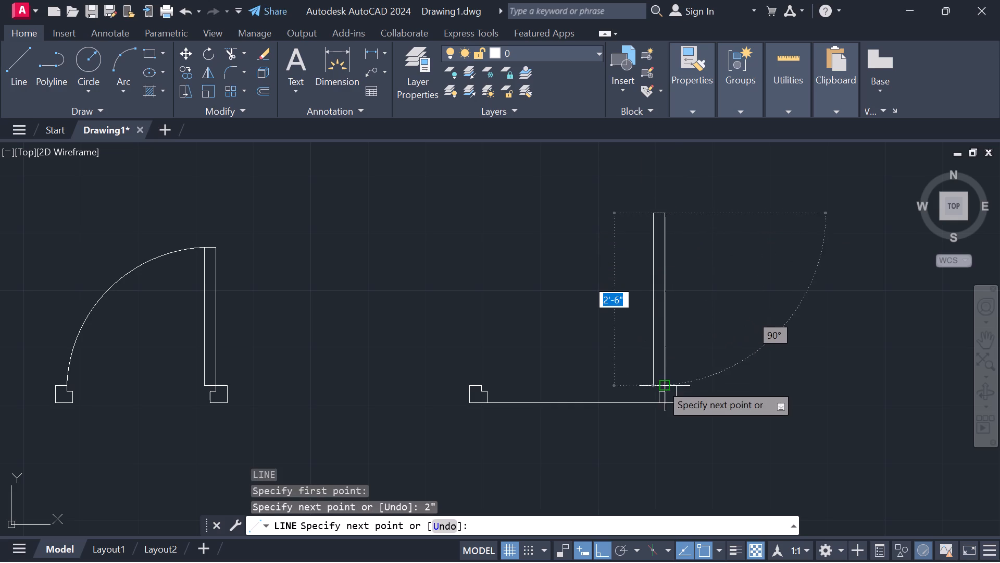
scroll(661, 384, up, 3)
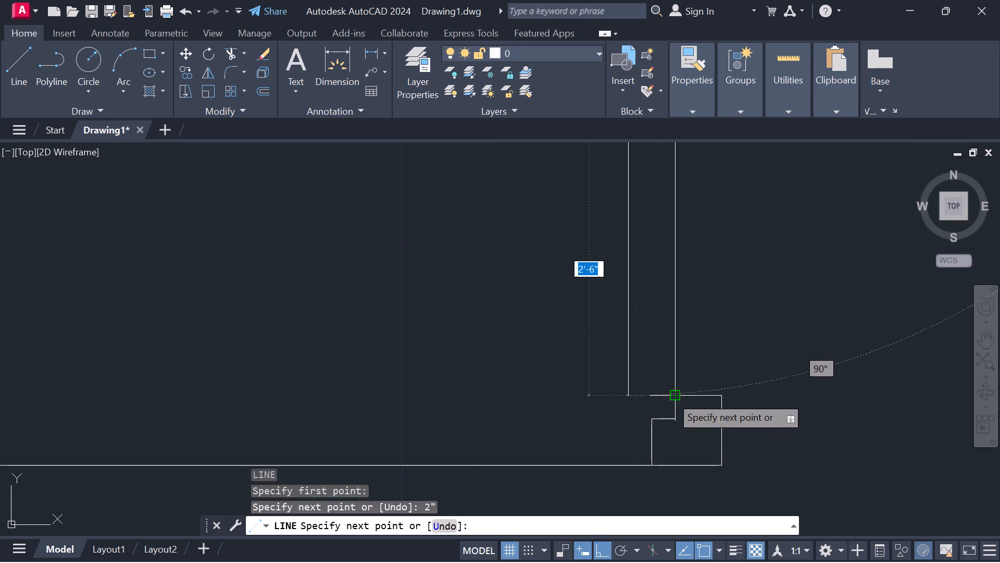
click(657, 395)
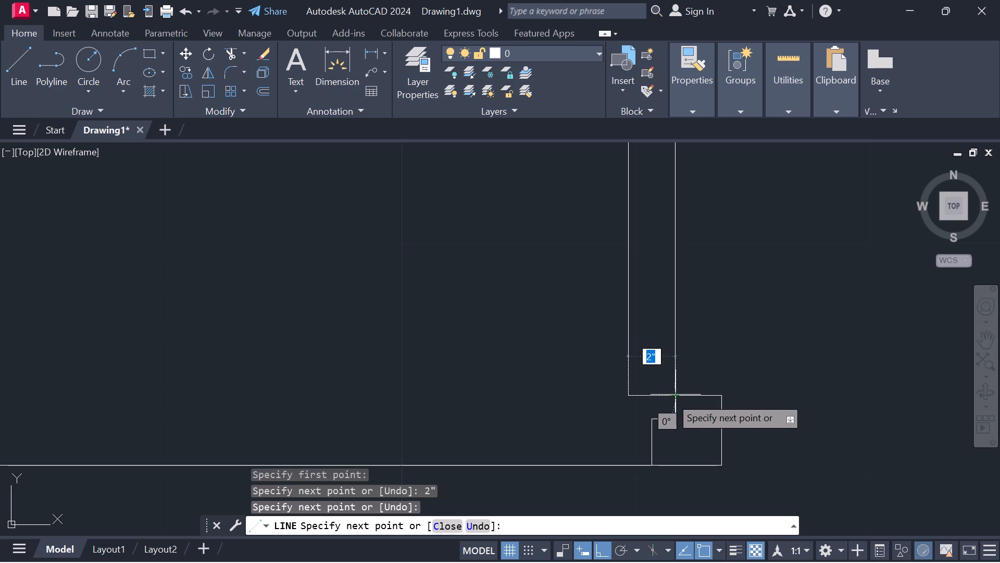
click(674, 394)
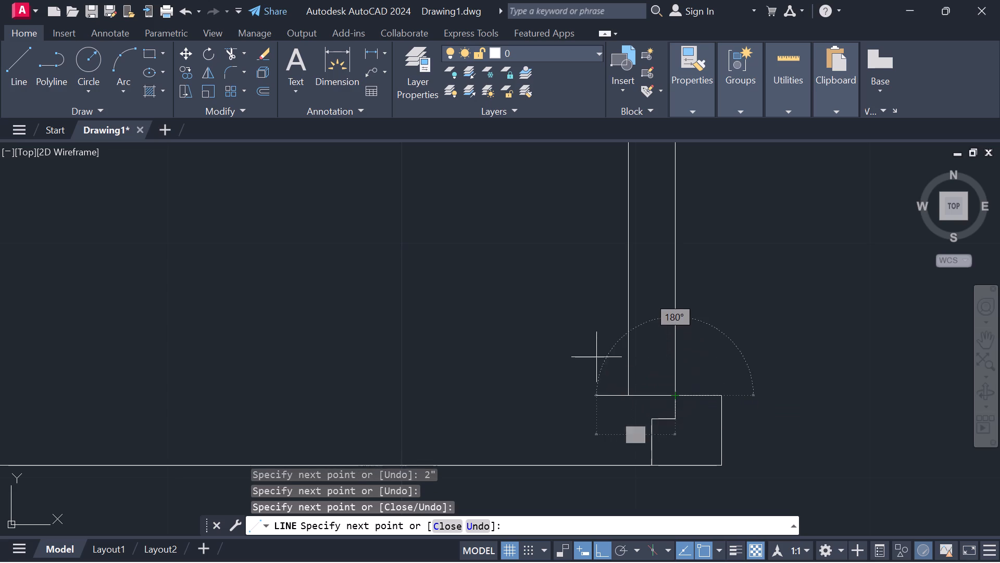
key(Escape)
Draw a three-point swing arc through the 3' door leaf's top-right and top-left corners, ending at the left-hand profile's upper-right corner.
scroll(586, 324, down, 4)
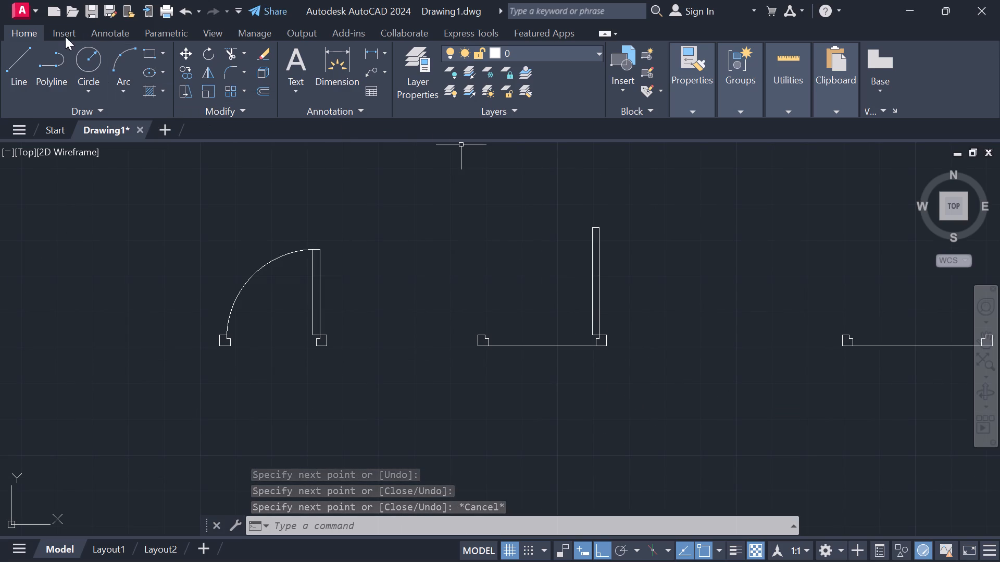
click(120, 62)
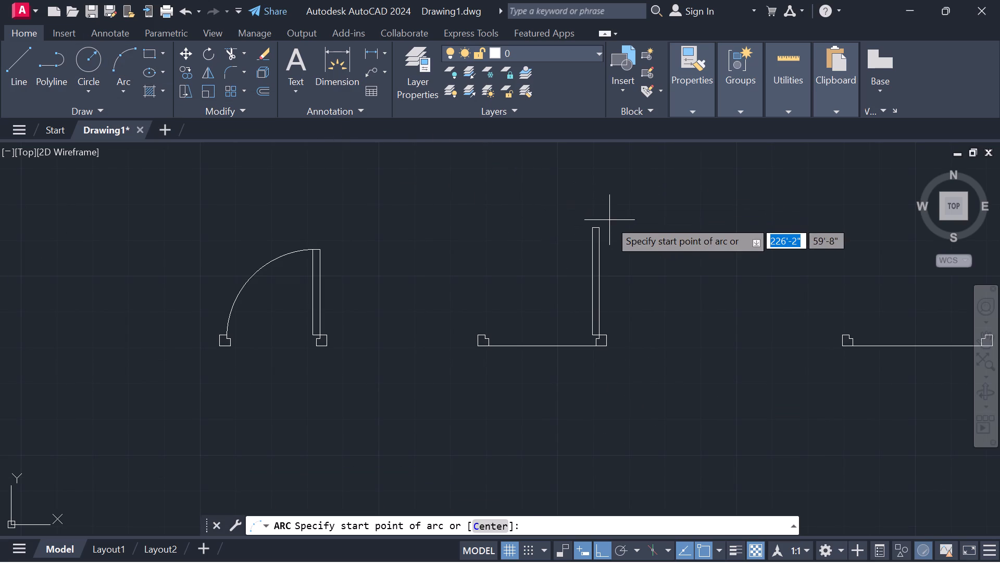
scroll(611, 221, up, 3)
click(563, 250)
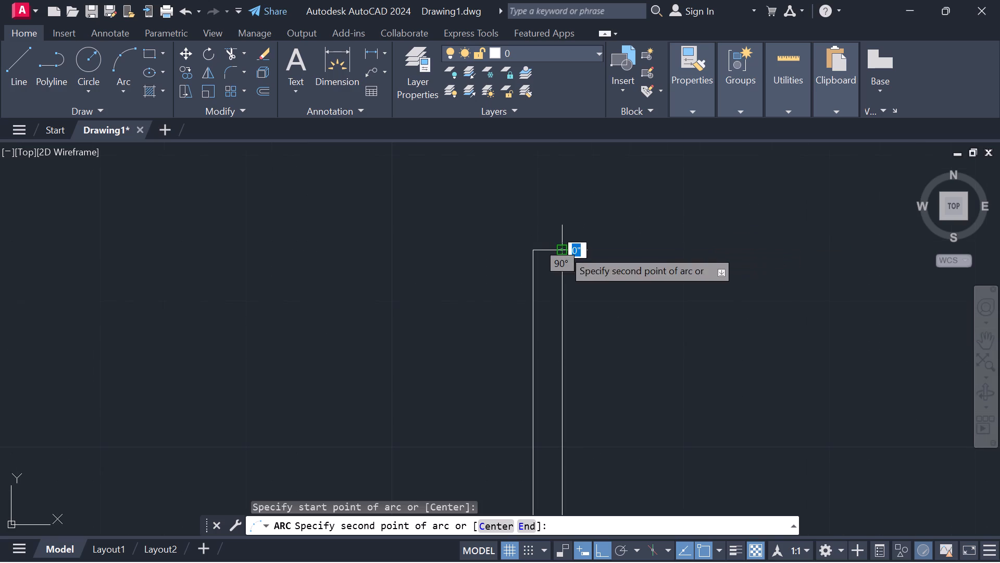
click(534, 251)
scroll(466, 296, down, 3)
middle_drag(460, 306, 524, 249)
scroll(441, 337, up, 3)
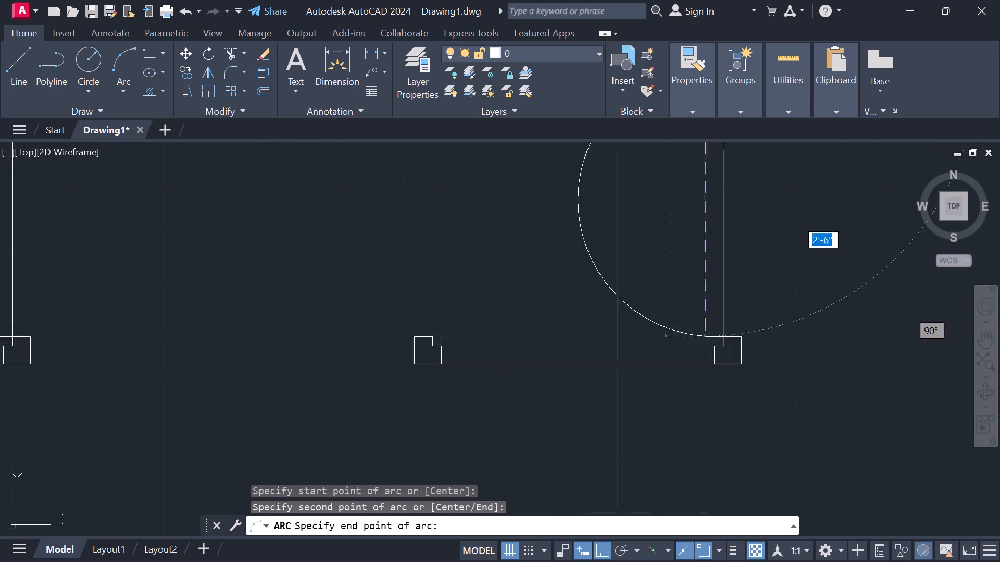
scroll(441, 336, up, 1)
click(422, 337)
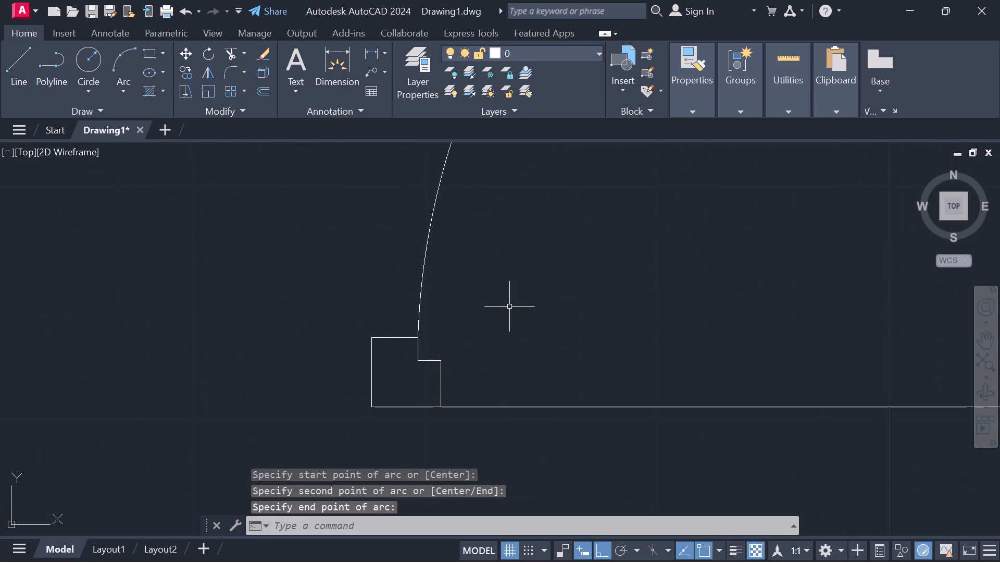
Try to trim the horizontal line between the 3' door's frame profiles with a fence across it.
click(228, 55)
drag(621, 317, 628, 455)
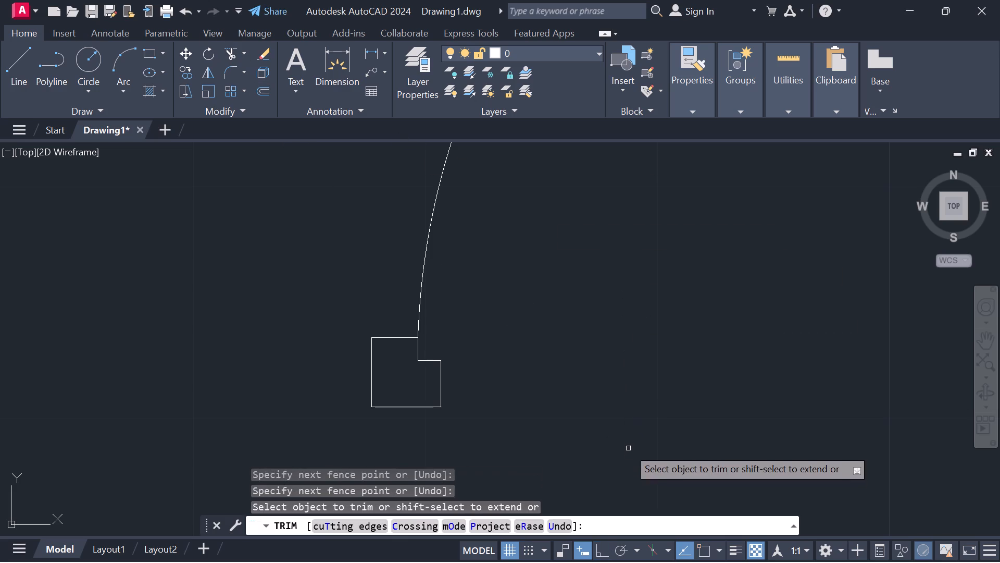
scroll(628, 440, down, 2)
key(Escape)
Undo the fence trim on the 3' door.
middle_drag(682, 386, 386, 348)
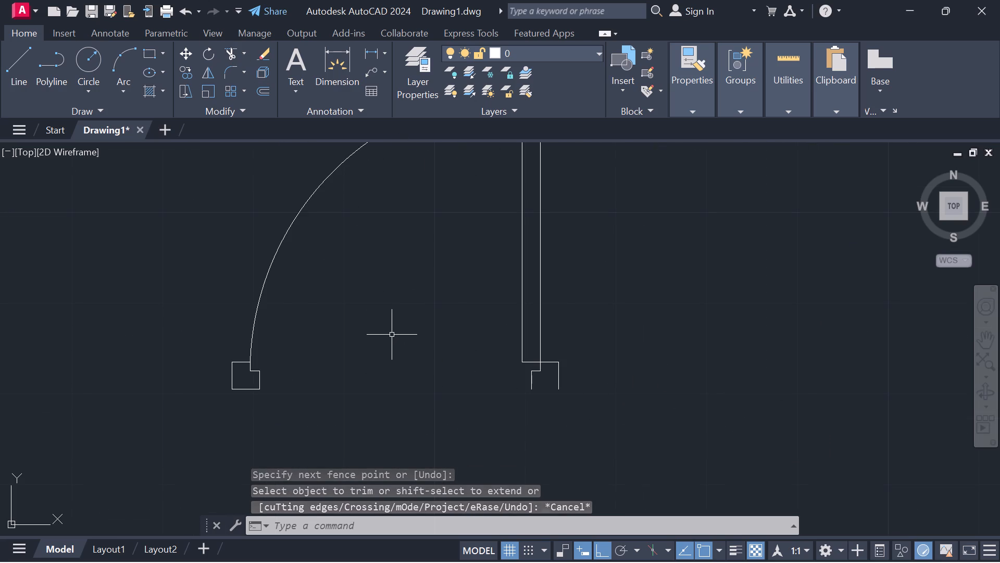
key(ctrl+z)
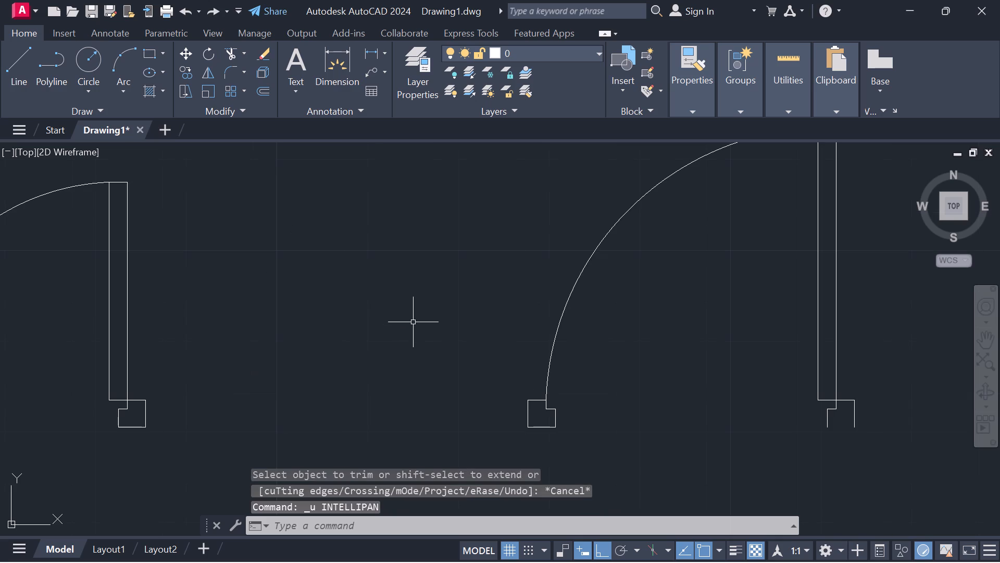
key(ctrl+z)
Trim away only the horizontal line segment between the two frame profiles of the 3' door.
scroll(519, 338, down, 2)
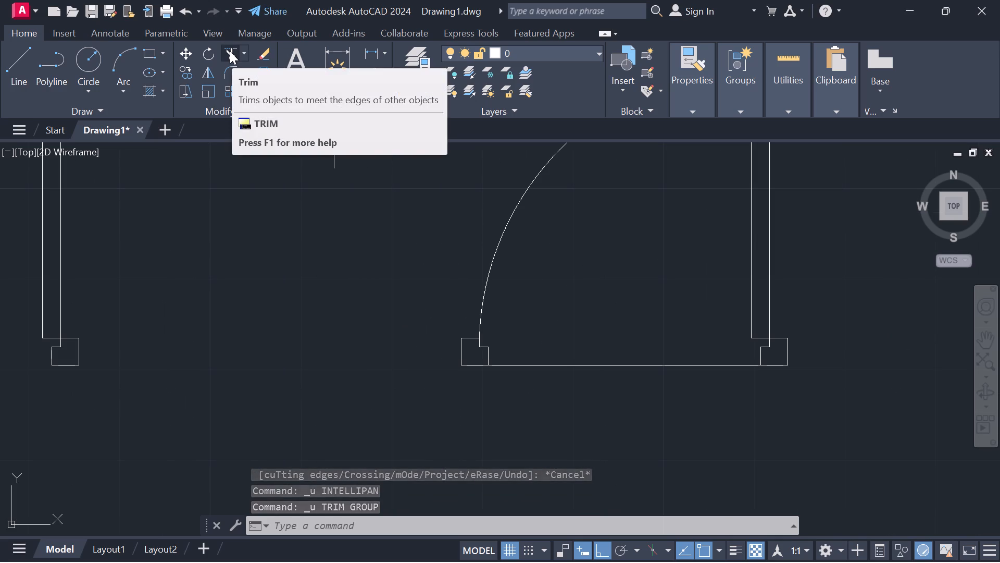
click(230, 51)
click(576, 364)
scroll(599, 356, down, 2)
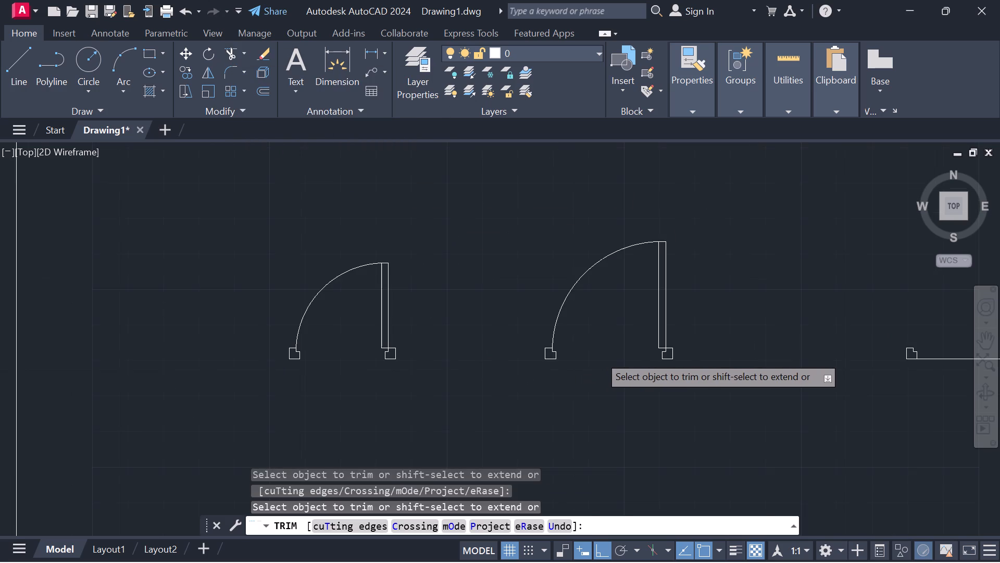
key(Escape)
Quick-measure the distances around the 3' door's frame profiles.
scroll(619, 352, down, 1)
scroll(706, 380, down, 1)
middle_drag(706, 380, 542, 359)
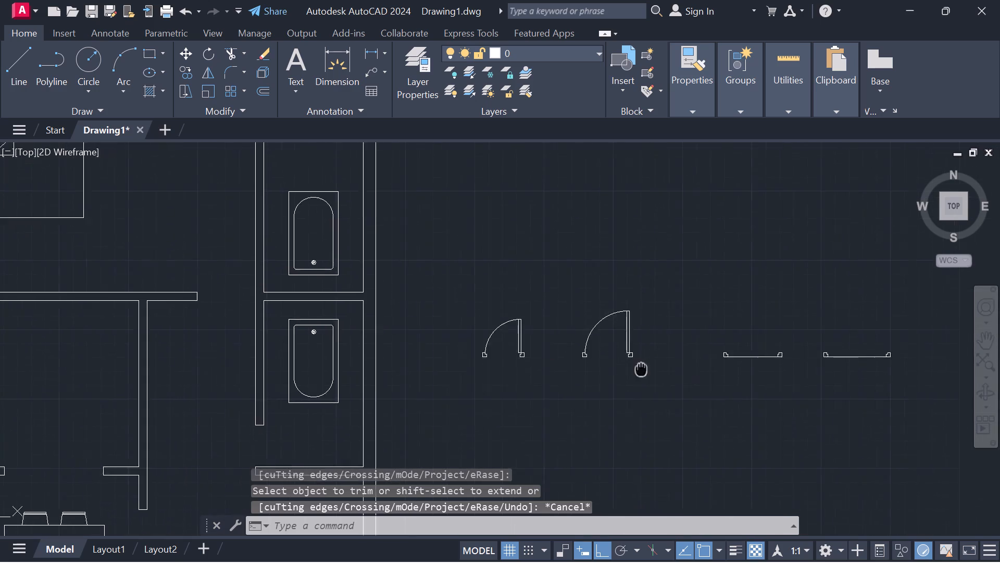
middle_drag(542, 359, 439, 350)
scroll(441, 343, up, 3)
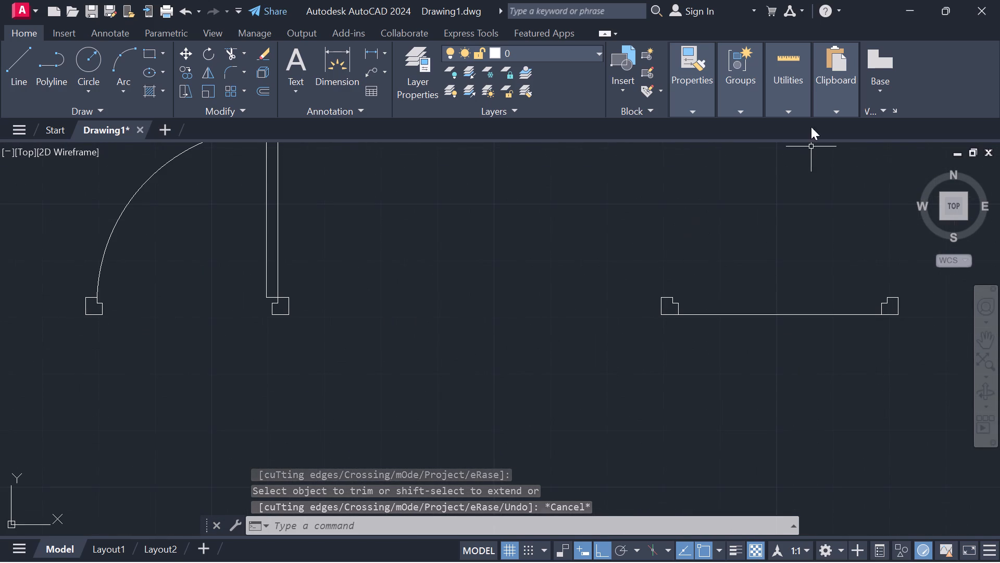
click(793, 68)
click(785, 137)
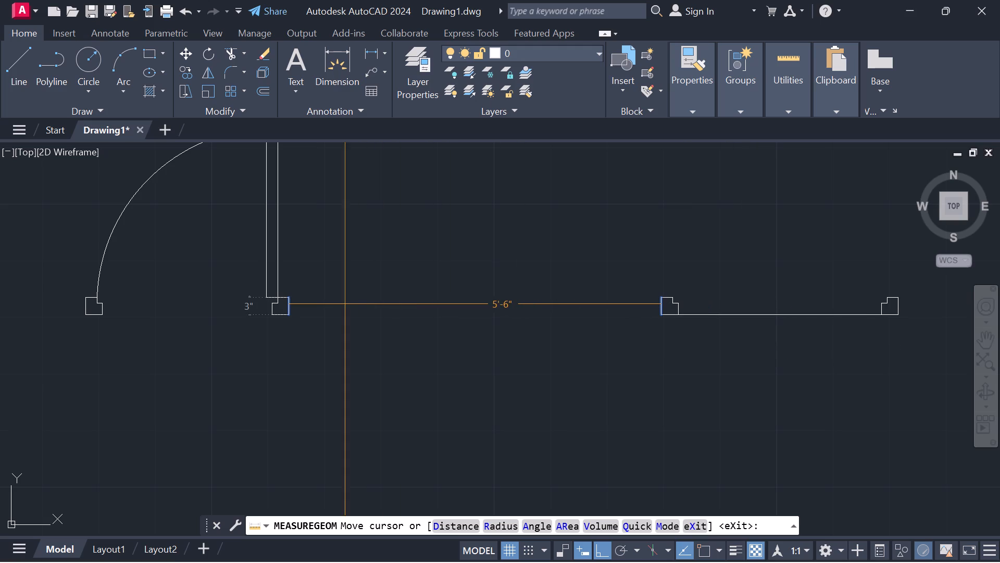
key(Escape)
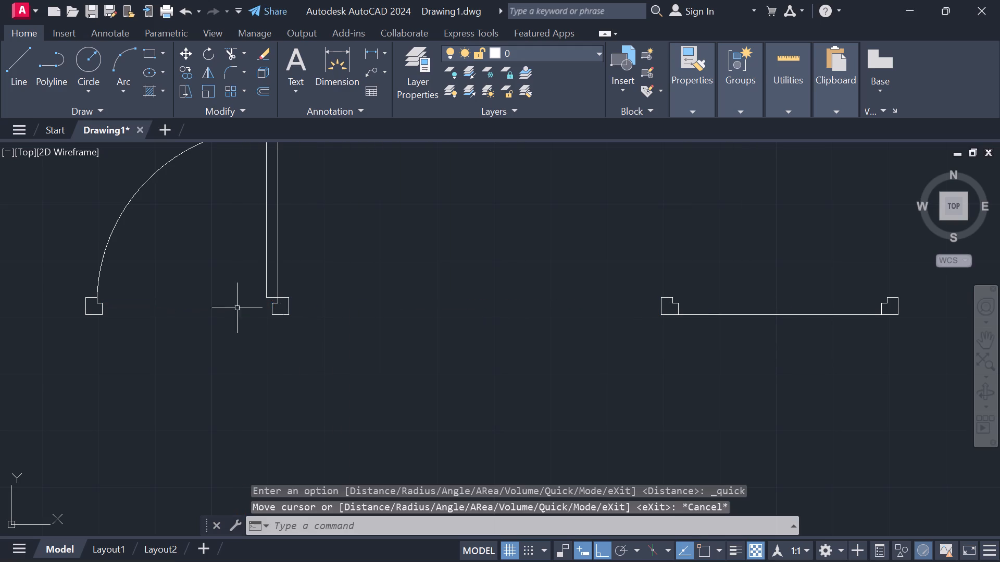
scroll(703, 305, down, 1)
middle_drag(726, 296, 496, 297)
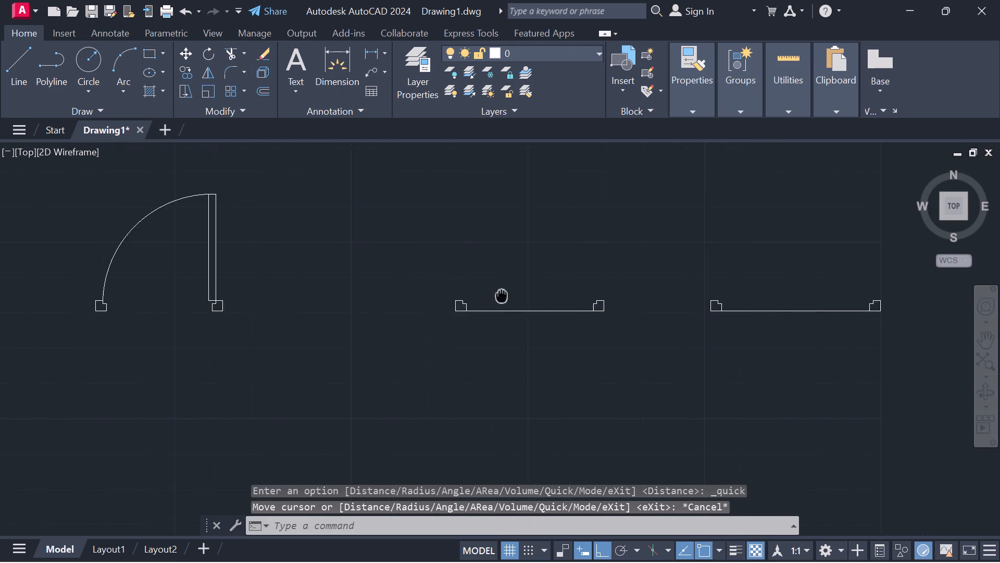
Quick-measure the overall width of the widest door frame, the last one in the row.
middle_drag(496, 297, 491, 297)
click(790, 66)
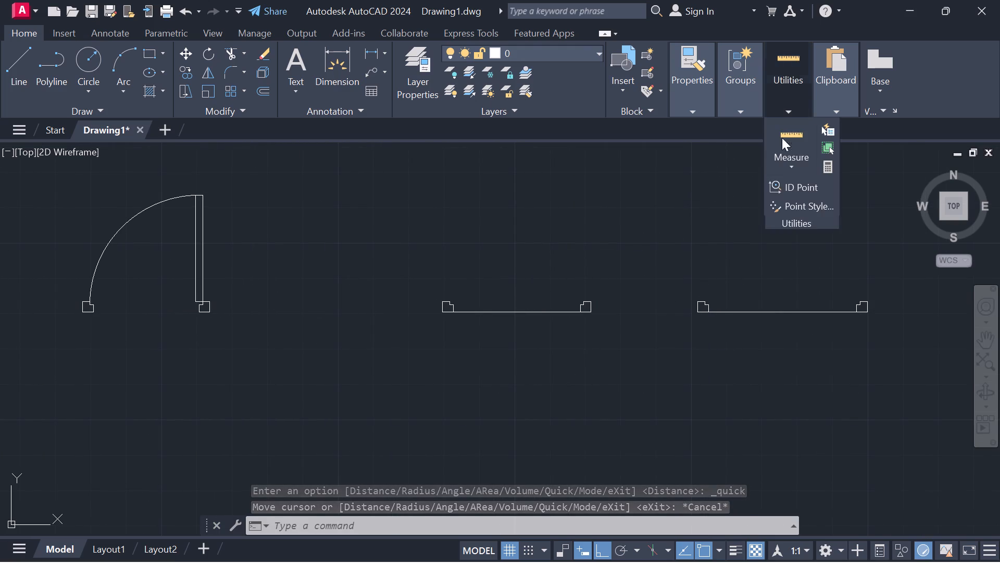
click(791, 139)
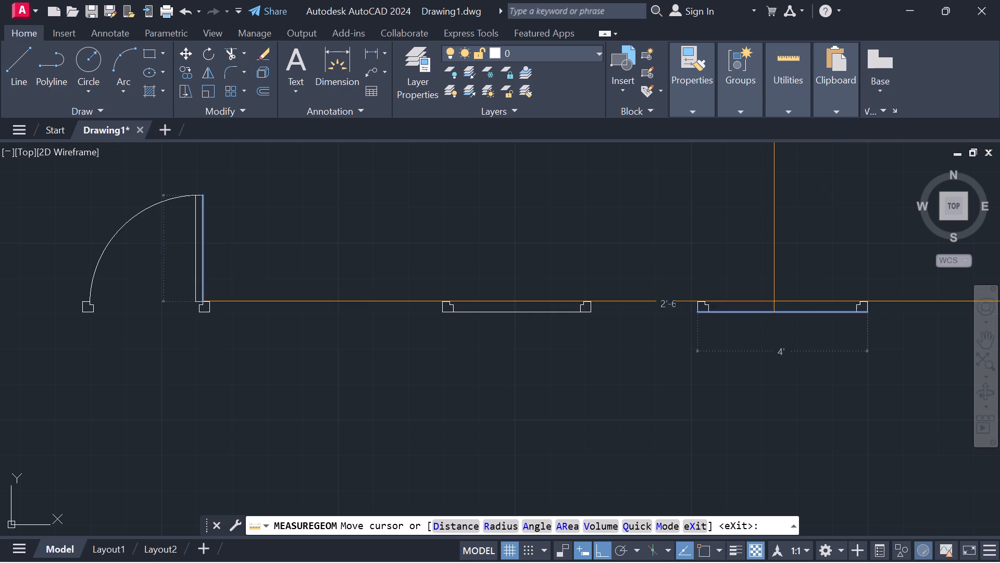
key(Escape)
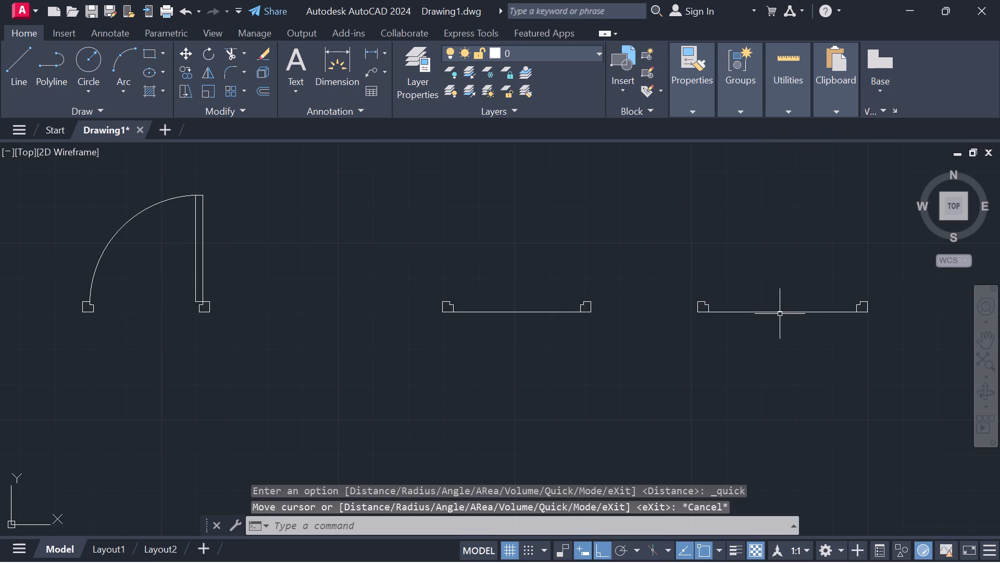
Draw a 3'6" vertical line upward from the upper notch corner of the 4' door's right-hand frame profile.
text(l)
key(space)
scroll(843, 301, up, 3)
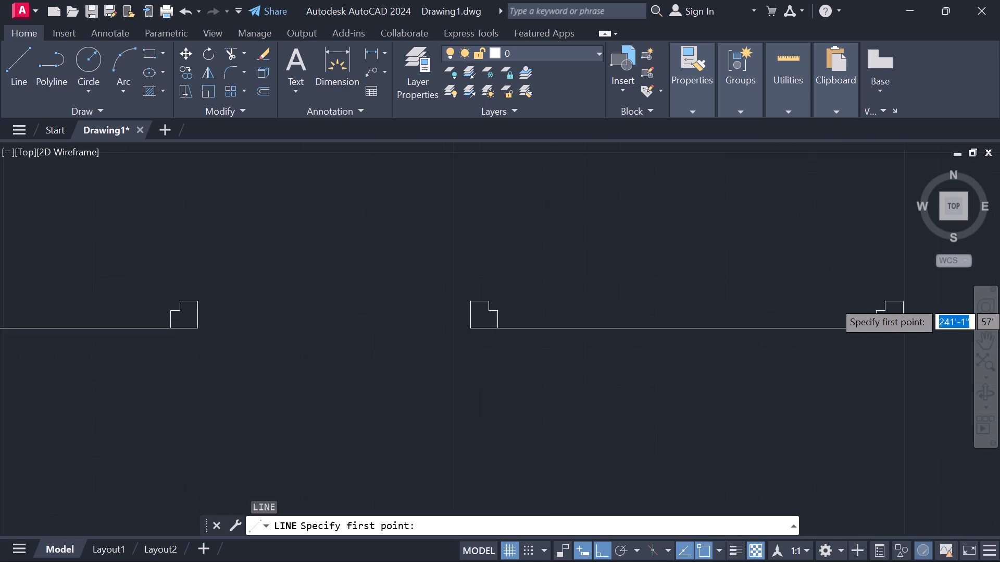
click(911, 300)
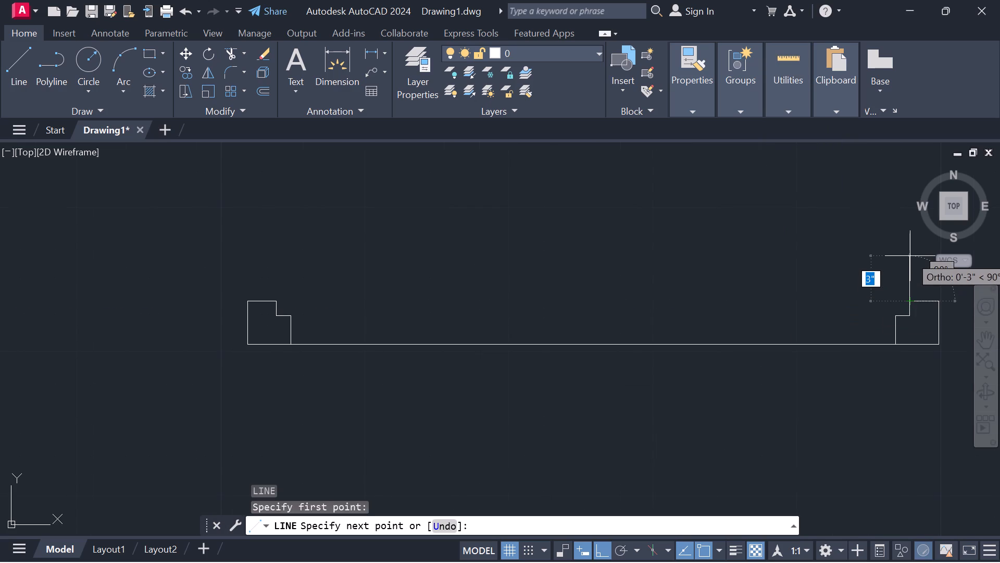
text(3'6)
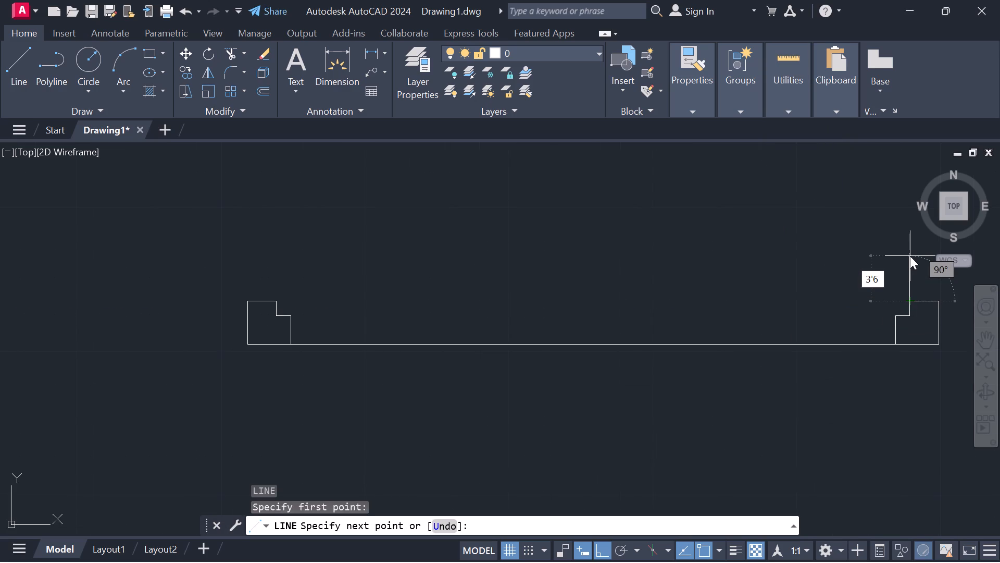
key(apostrophe)
key(Return)
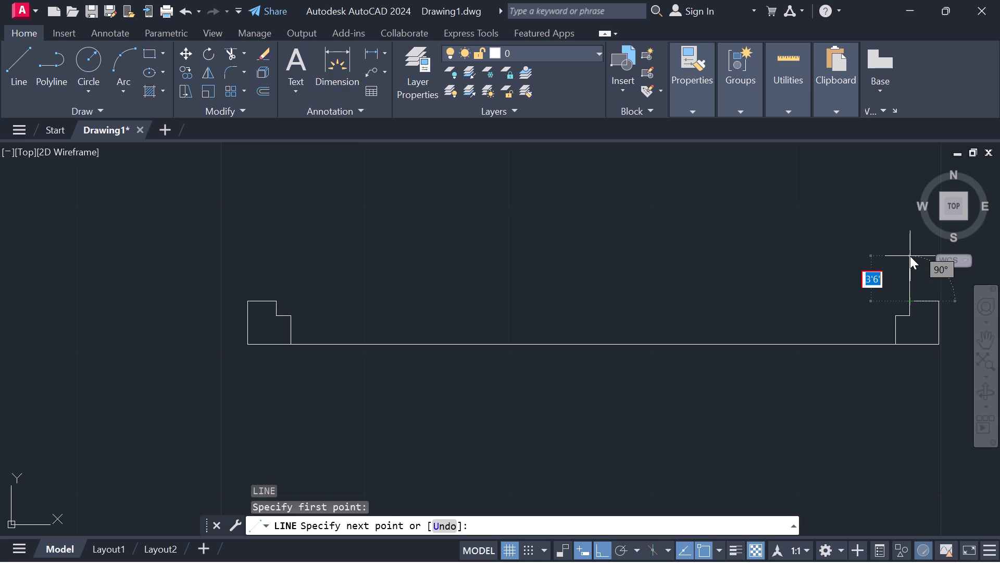
key(BackSpace)
text(3')
text(6")
key(Return)
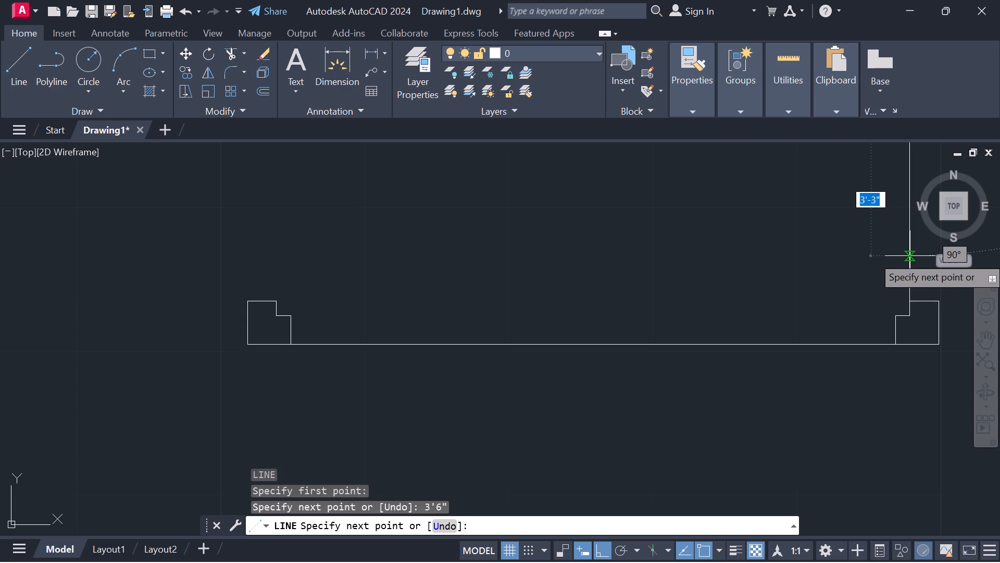
Complete the 4' door's leaf as a closed 2" wide rectangle, bringing its inner edge down to the frame profile's top.
scroll(845, 284, down, 1)
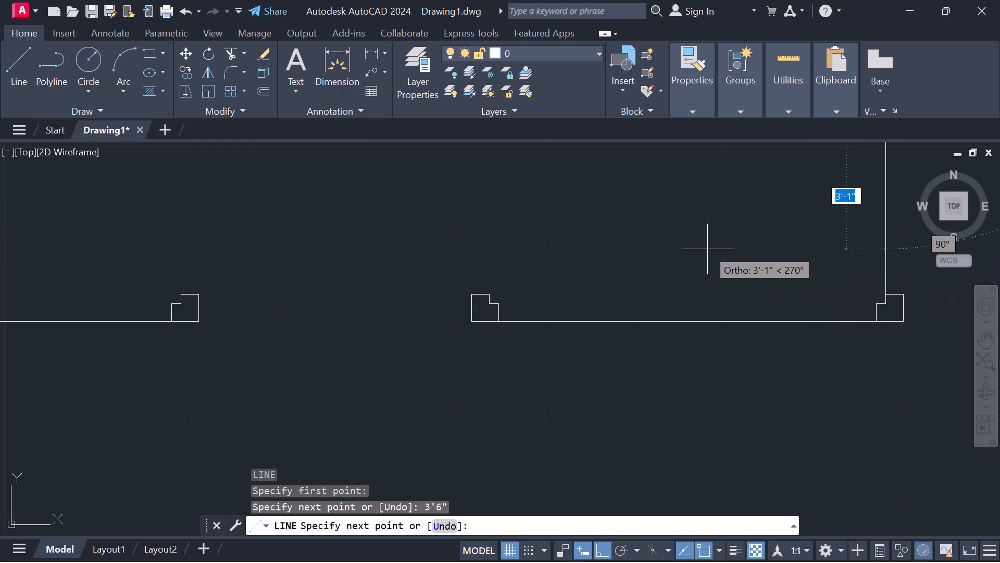
scroll(707, 249, down, 2)
scroll(749, 261, down, 2)
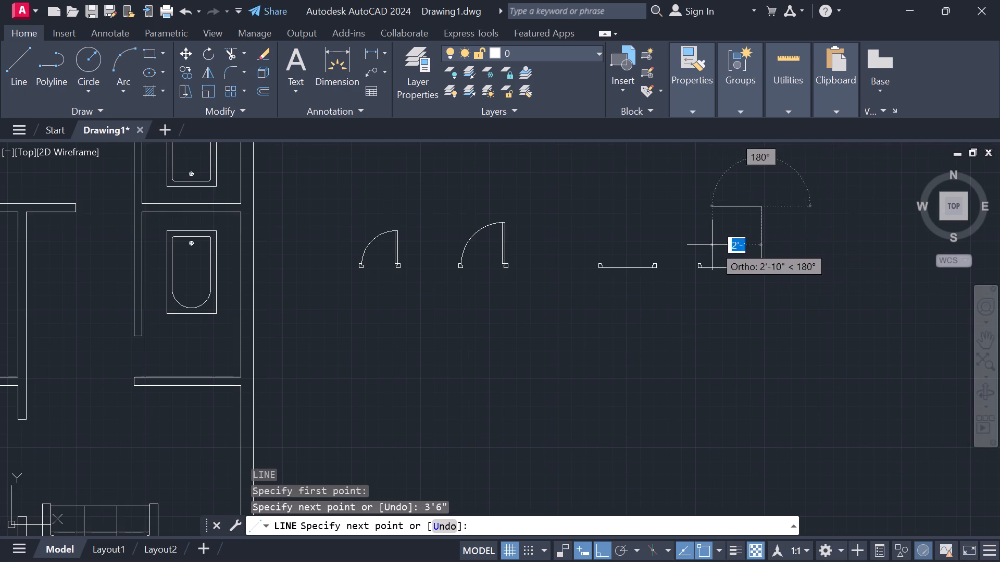
key(2)
key(shift+quotedbl)
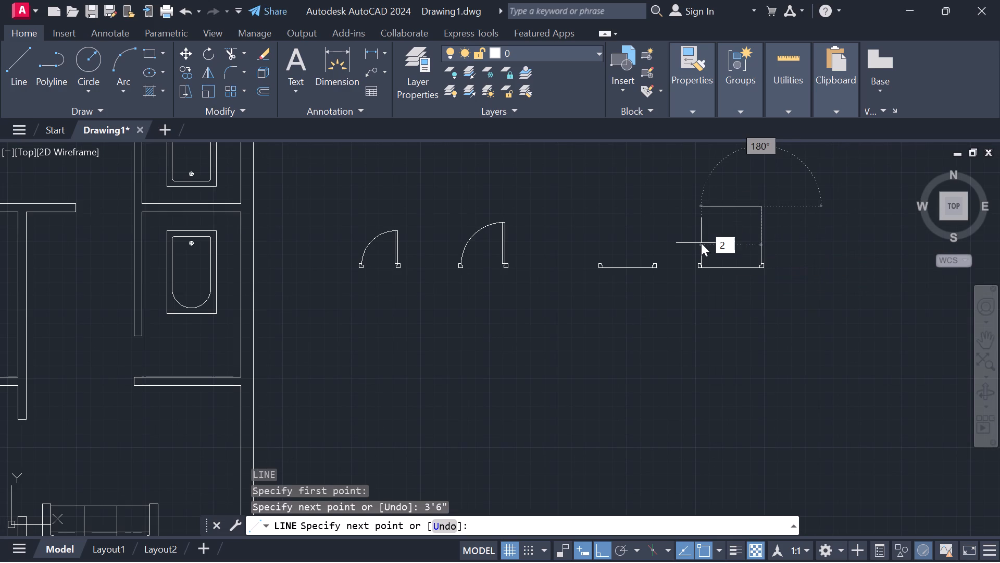
key(Return)
scroll(739, 272, up, 5)
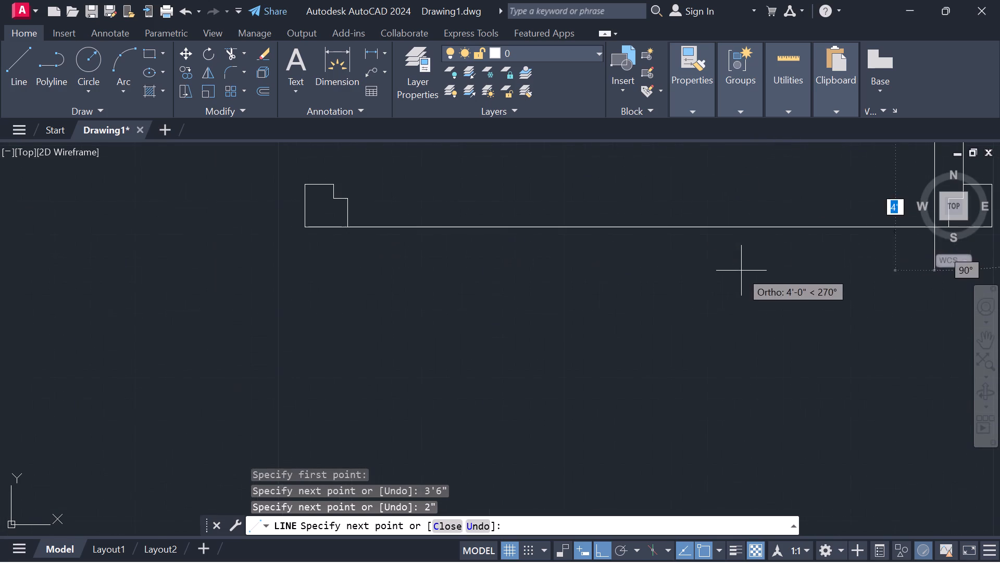
middle_drag(838, 191, 520, 246)
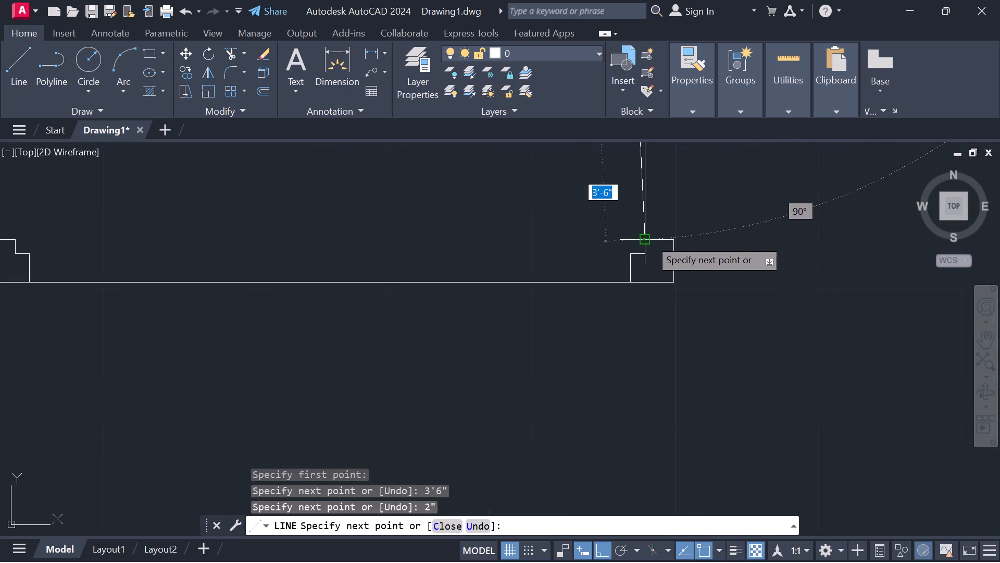
click(627, 239)
click(651, 239)
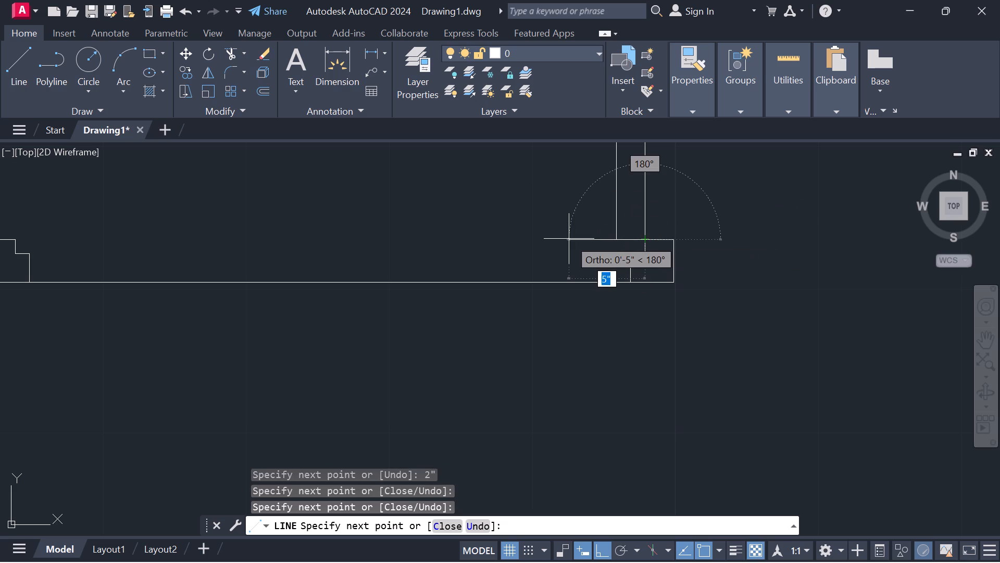
key(Escape)
Draw the 4' door's three-point swing arc from the leaf's outer top corner through its inner top corner to the opposite frame's upper notch corner.
scroll(569, 239, down, 2)
middle_drag(566, 226, 629, 298)
scroll(629, 298, down, 2)
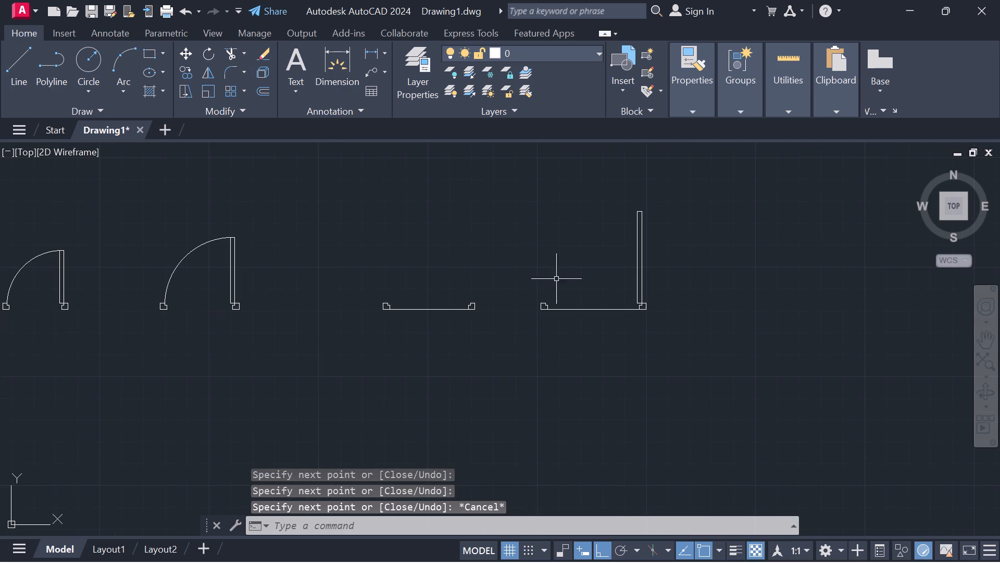
click(120, 59)
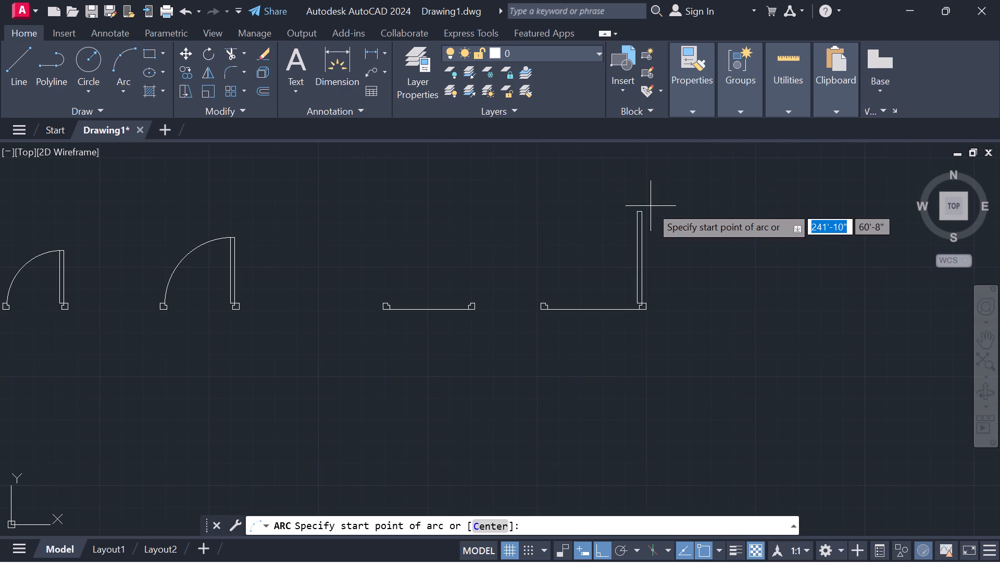
scroll(651, 206, up, 4)
click(594, 239)
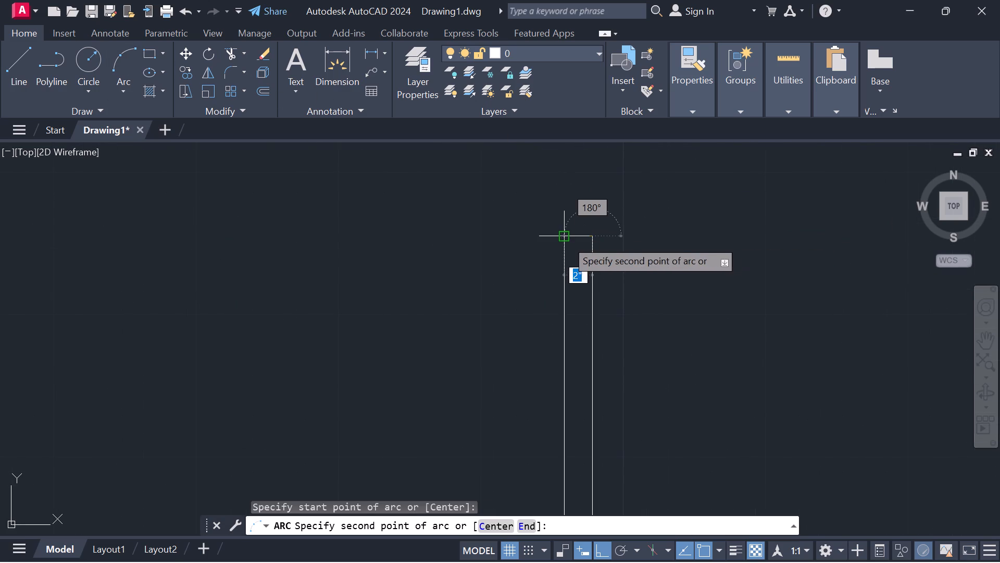
click(560, 240)
scroll(555, 250, down, 2)
middle_drag(553, 256, 687, 166)
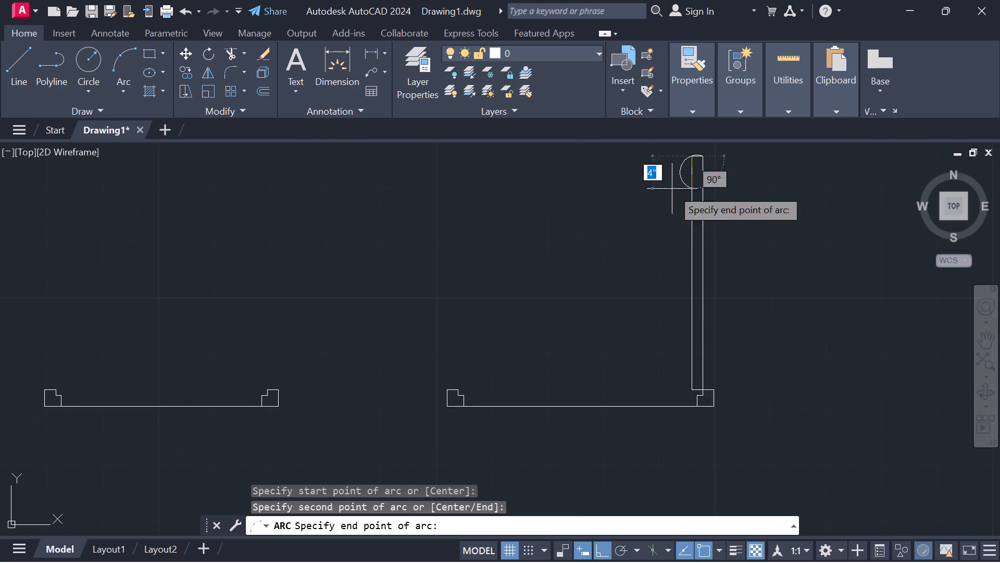
scroll(454, 383, up, 4)
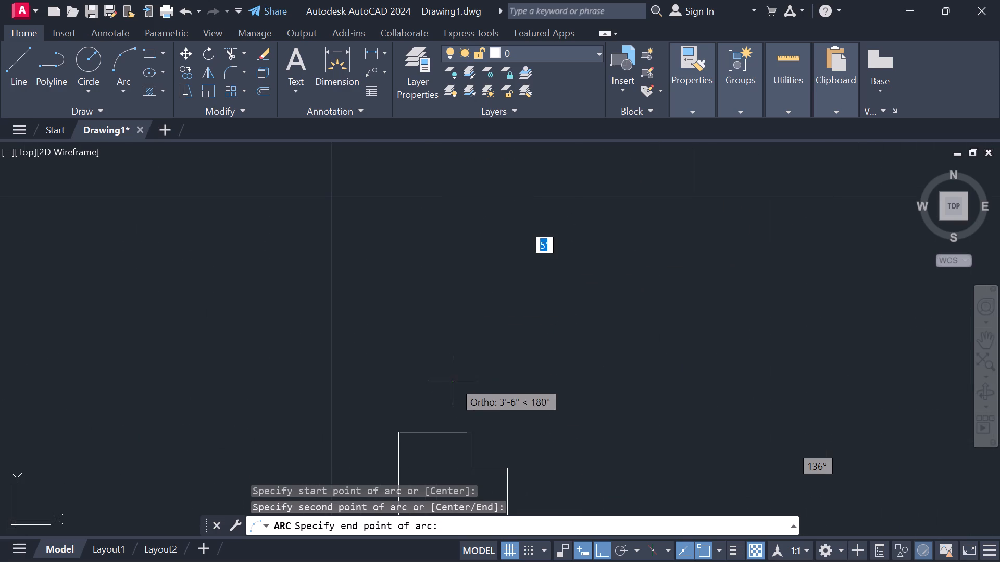
click(467, 435)
Draw a 3' vertical line upward from the upper notch corner of the 3'6" door's right-hand frame profile.
scroll(537, 397, down, 2)
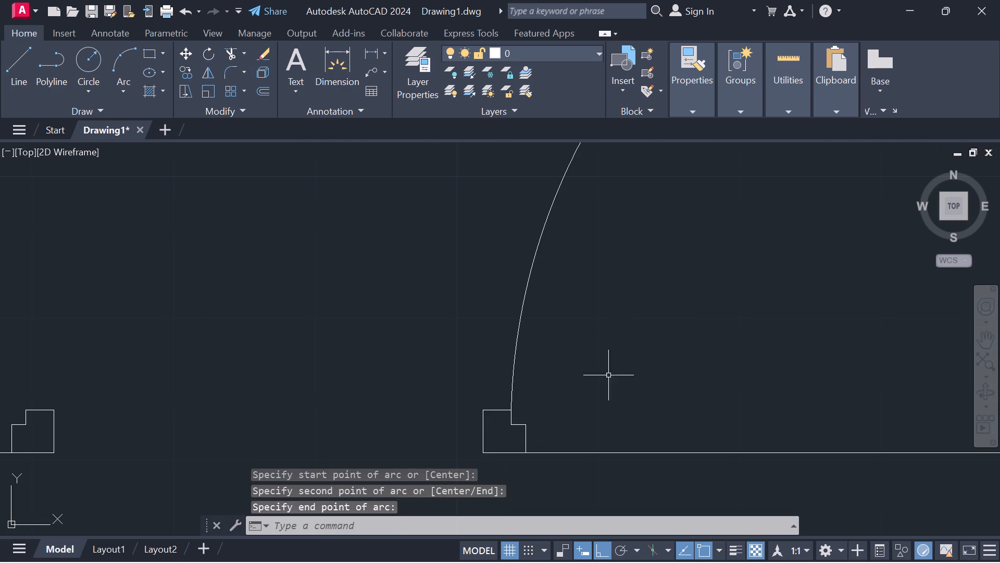
scroll(613, 377, down, 3)
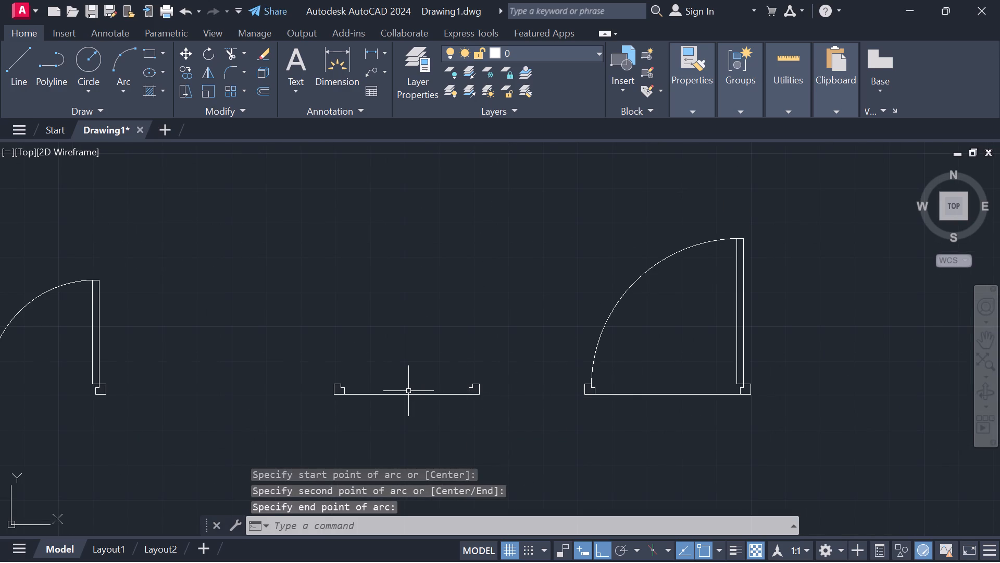
text(l)
key(space)
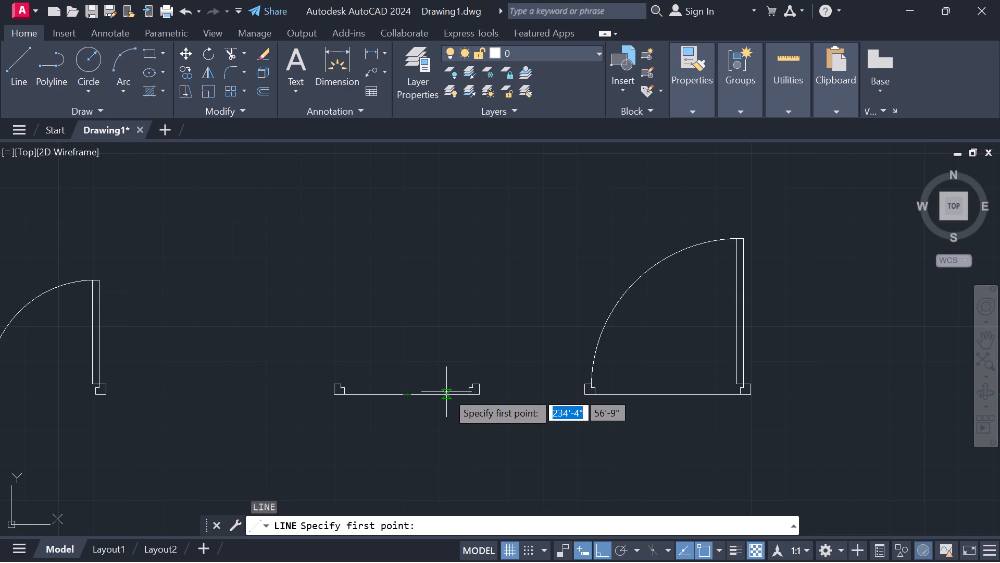
scroll(449, 392, up, 4)
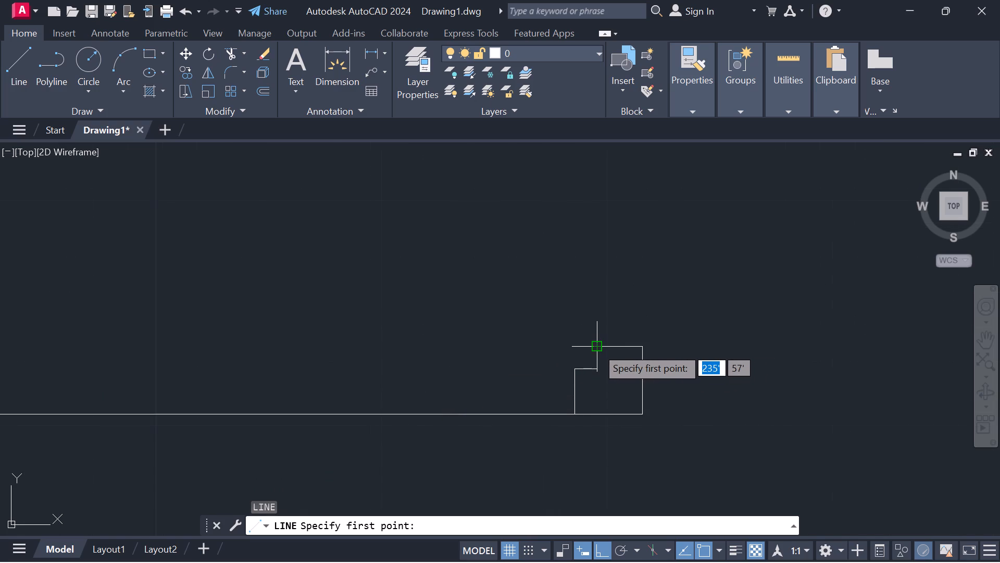
click(596, 347)
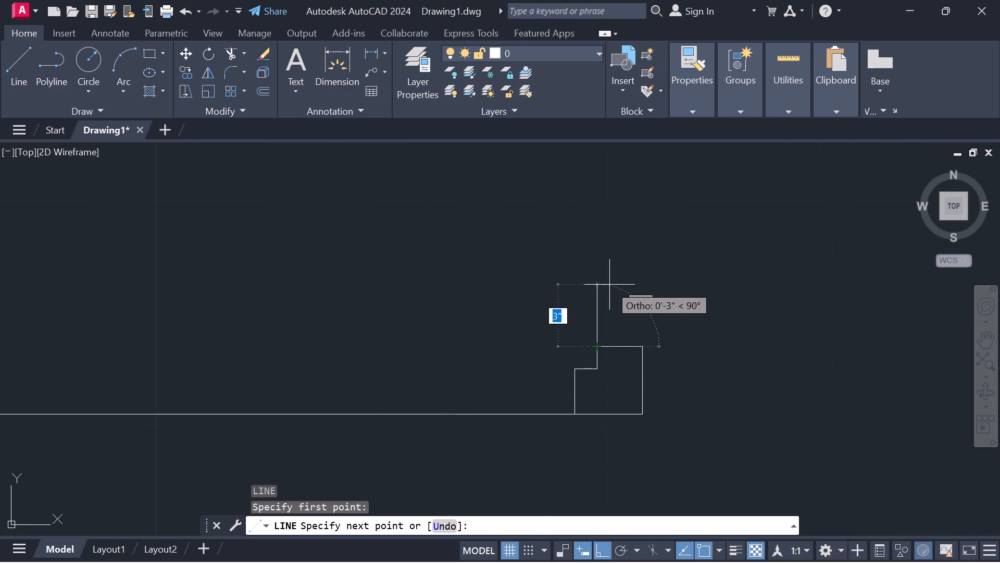
key(3)
key(apostrophe)
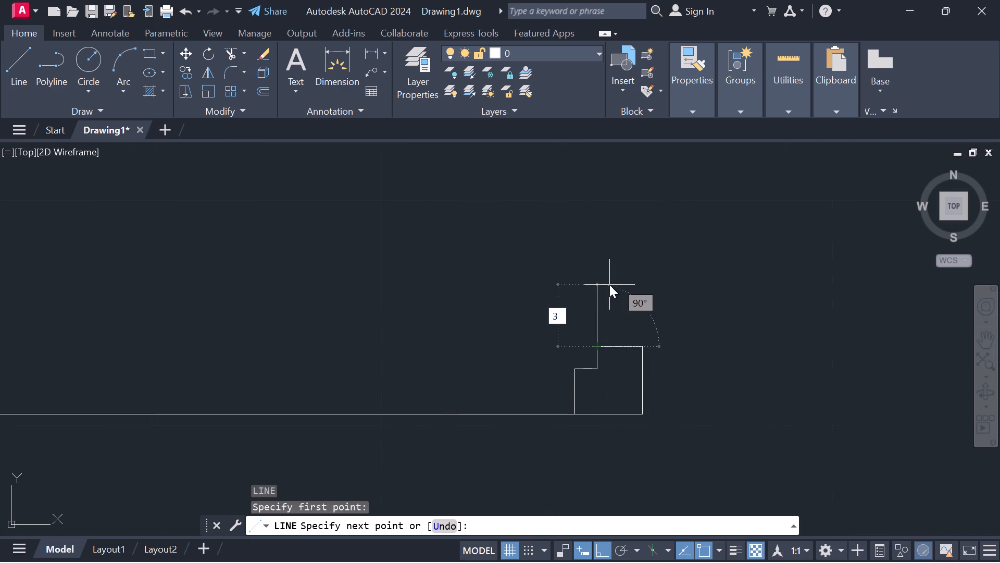
key(Return)
Complete the 3'6" door's leaf as a closed 2" wide rectangle, bringing its inner edge down to the frame profile's top.
scroll(592, 286, down, 3)
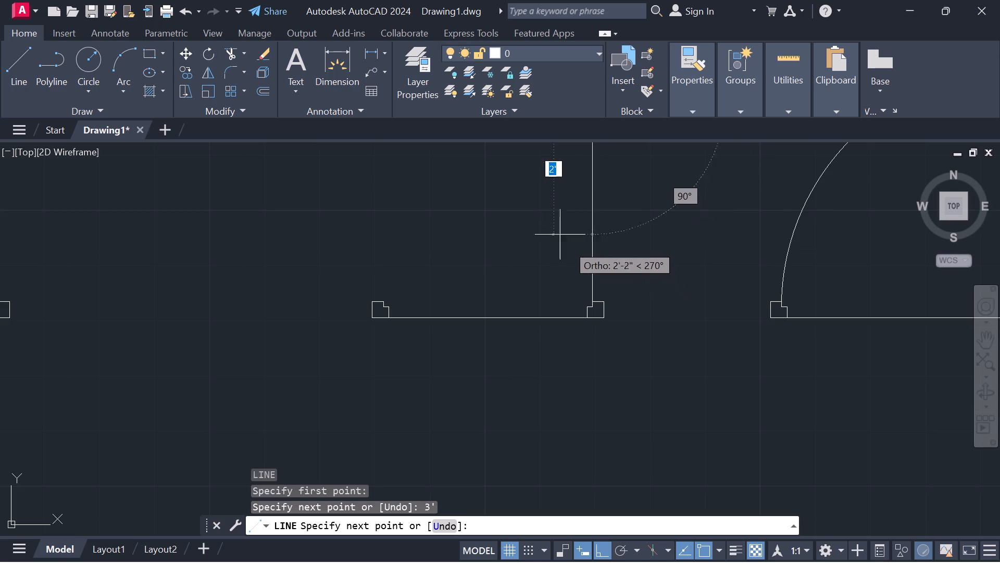
middle_drag(543, 193, 543, 401)
key(2)
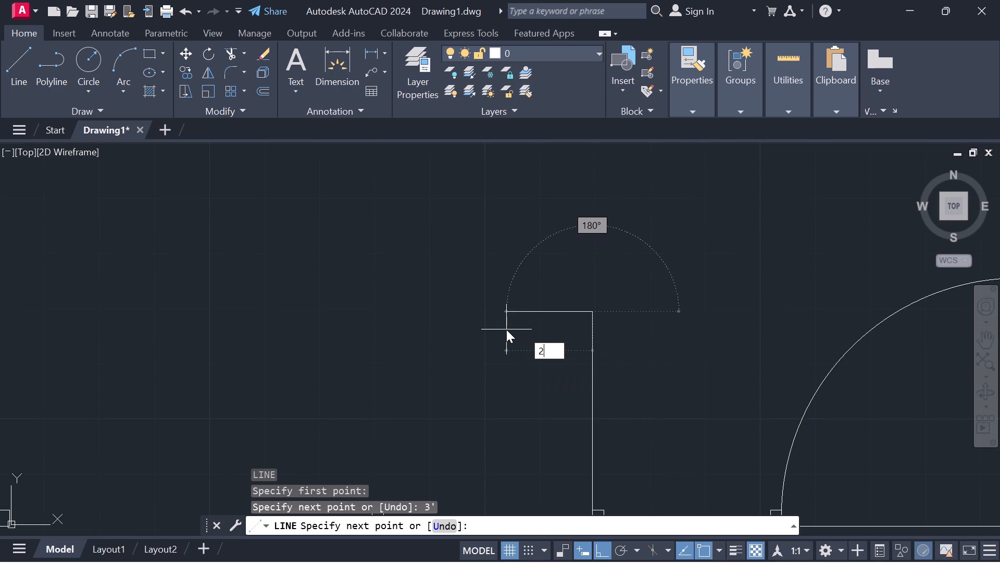
key(shift+quotedbl)
key(Return)
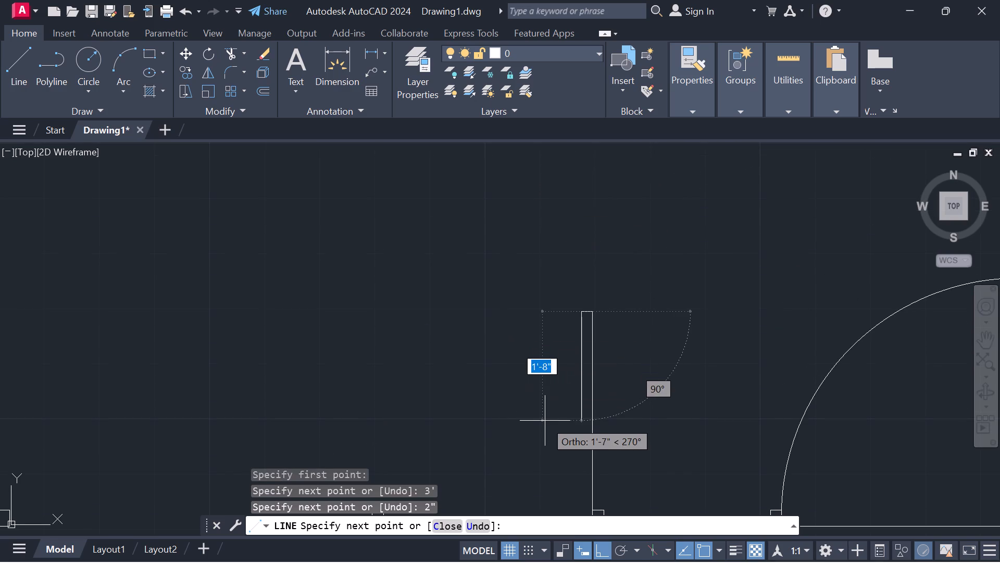
middle_drag(546, 422, 557, 274)
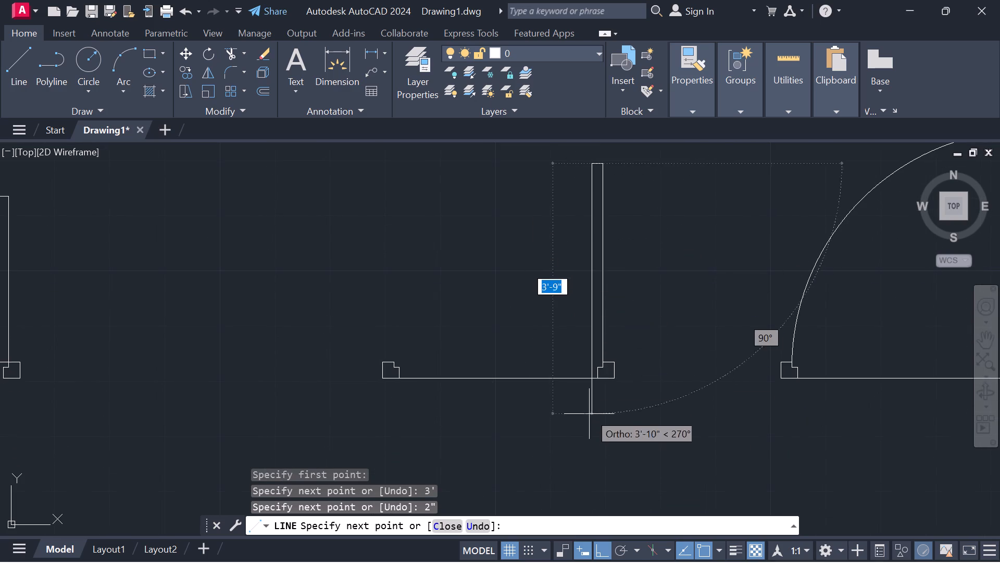
scroll(590, 351, up, 3)
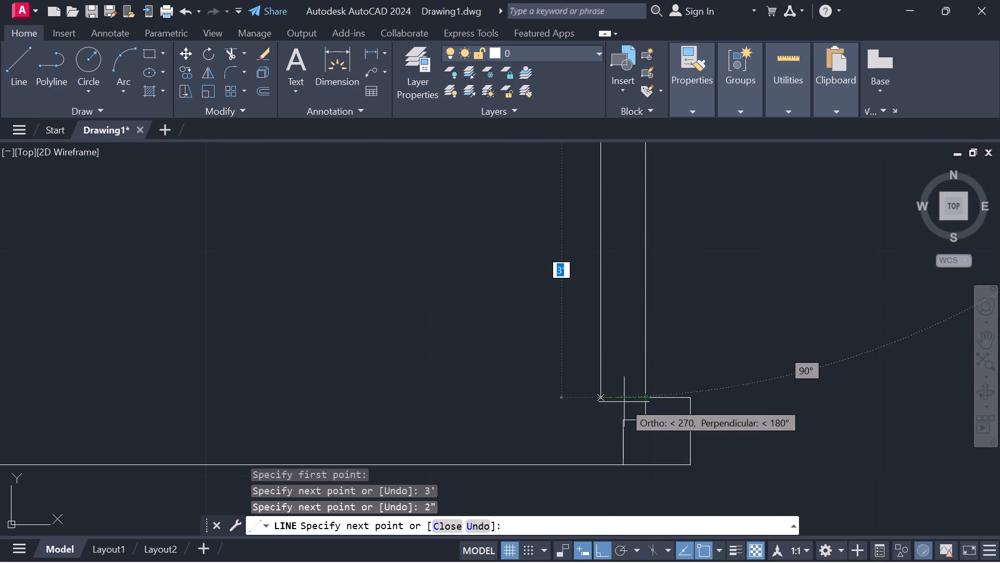
click(620, 400)
click(647, 397)
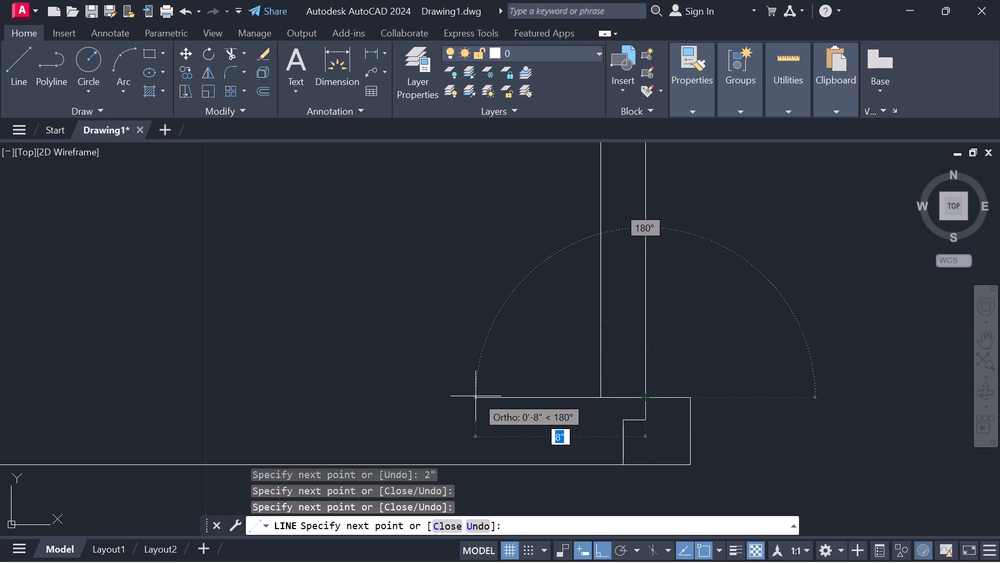
key(Escape)
Draw the 3'6" door's three-point swing arc from the leaf's outer top corner through its inner top corner to the opposite frame's upper notch corner.
scroll(464, 386, down, 3)
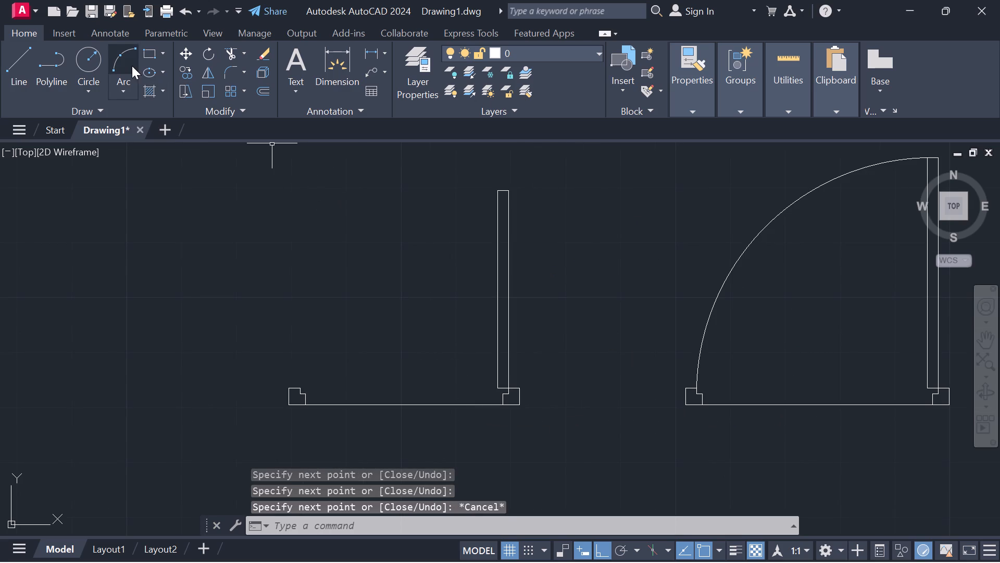
click(130, 64)
scroll(512, 178, up, 3)
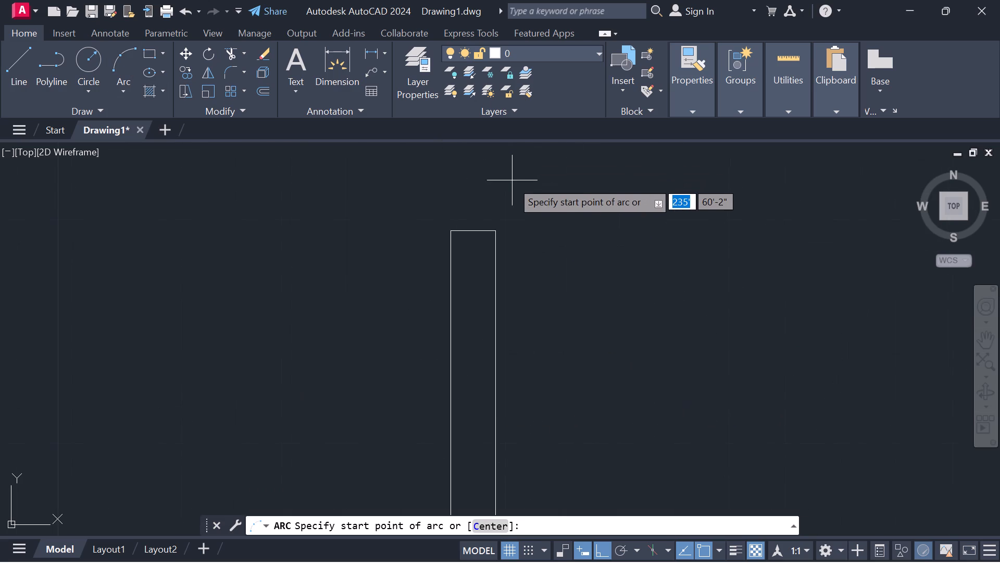
click(493, 236)
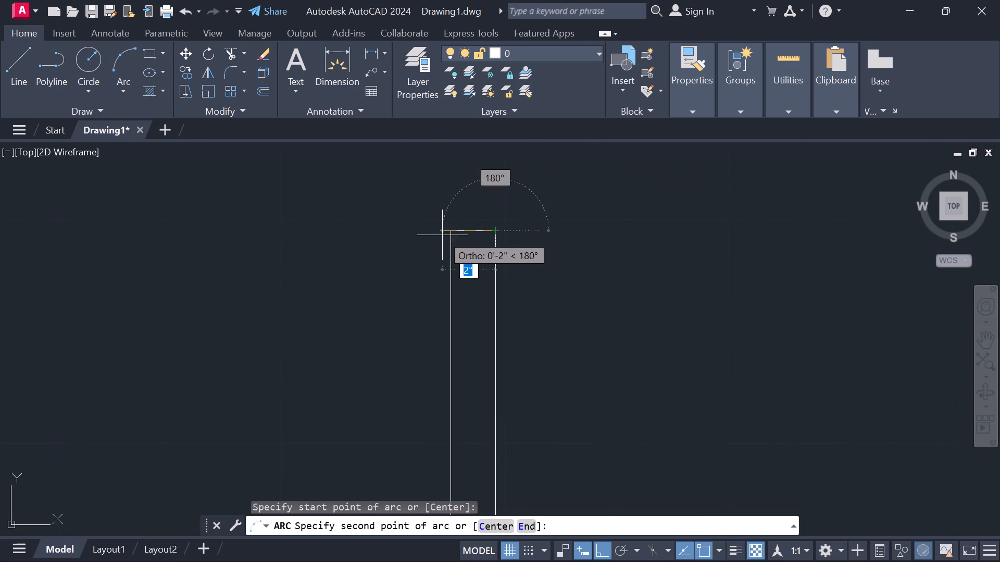
click(454, 234)
scroll(376, 299, down, 3)
middle_drag(354, 330, 515, 279)
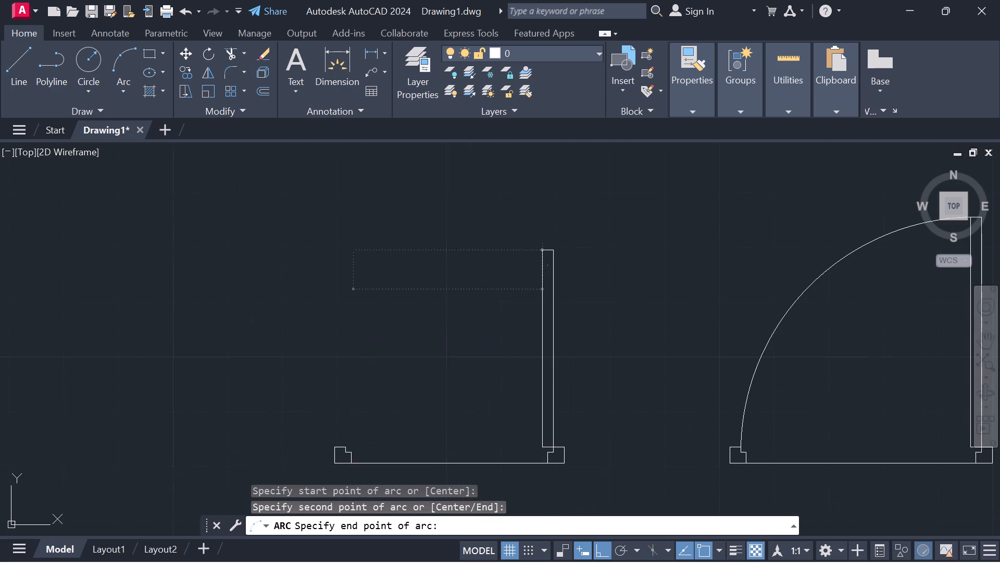
scroll(343, 445, up, 4)
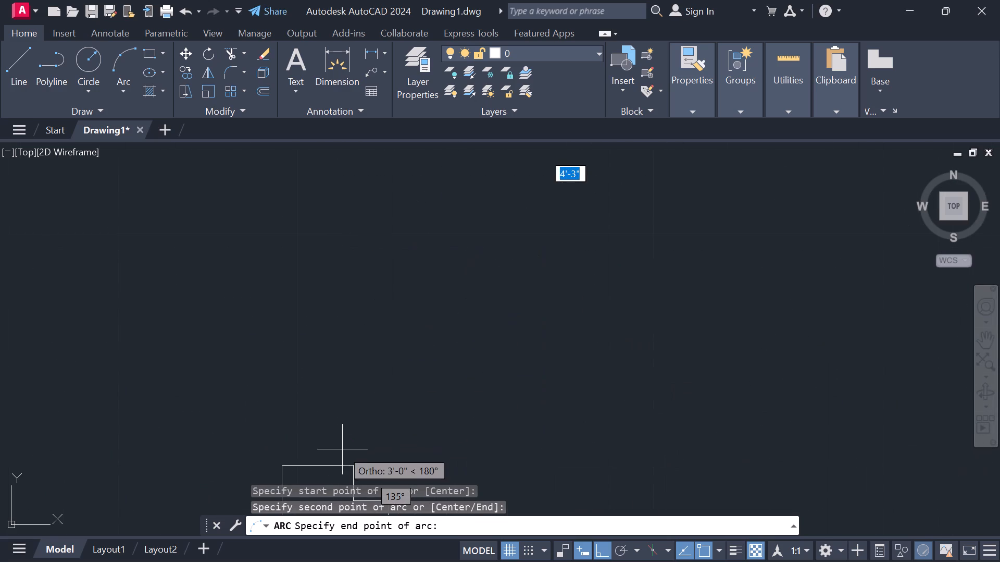
click(355, 465)
scroll(559, 418, down, 5)
key(Escape)
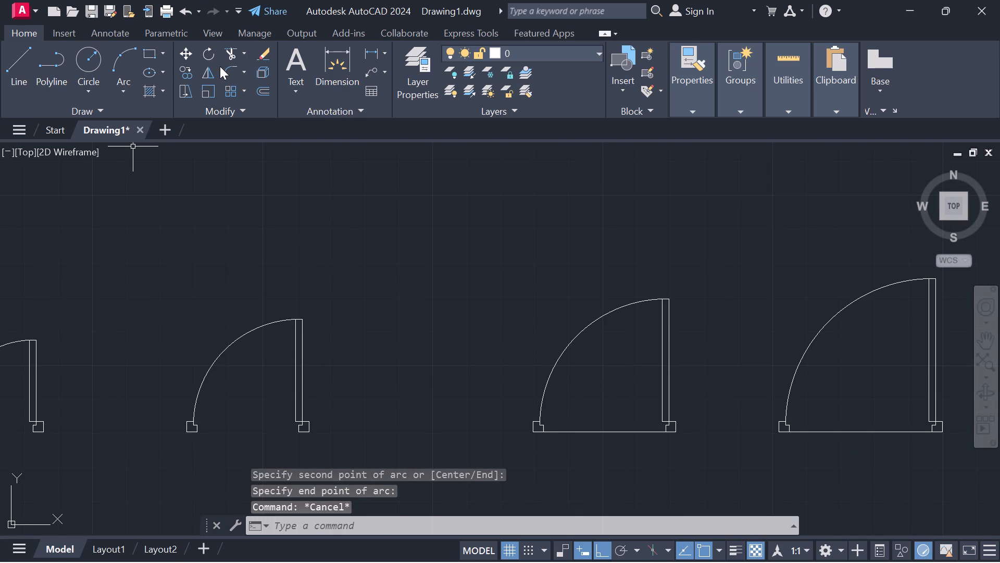
Trim away the bottom connecting lines between the frame profiles of the 3'6" and 4' doors.
click(231, 49)
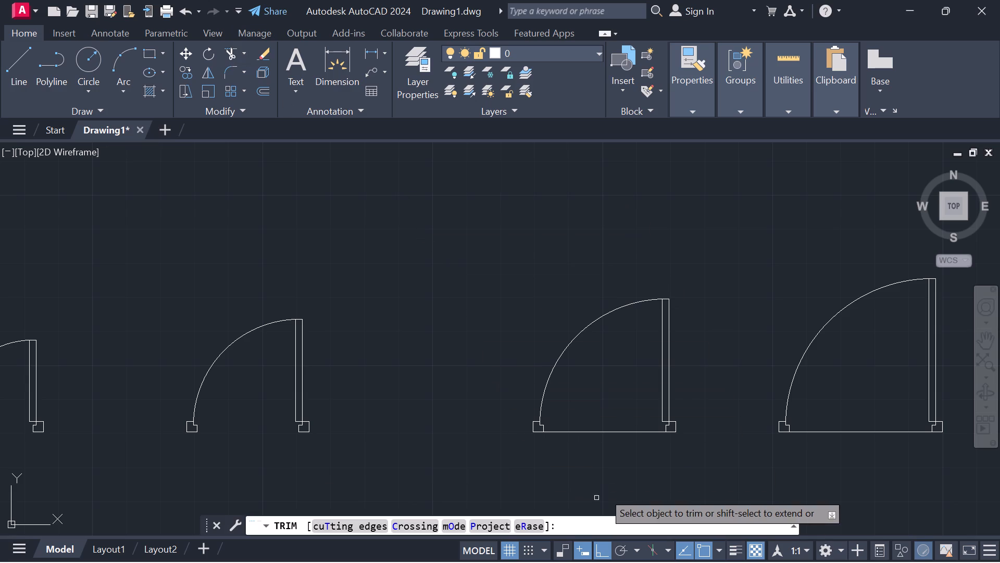
drag(603, 411, 608, 457)
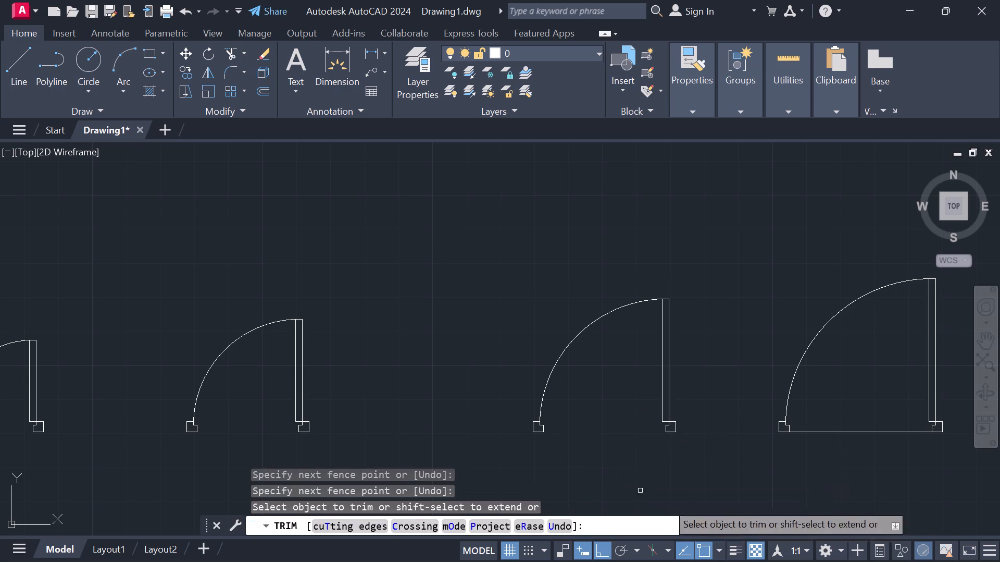
drag(848, 399, 862, 457)
scroll(860, 458, down, 1)
middle_drag(793, 474, 777, 461)
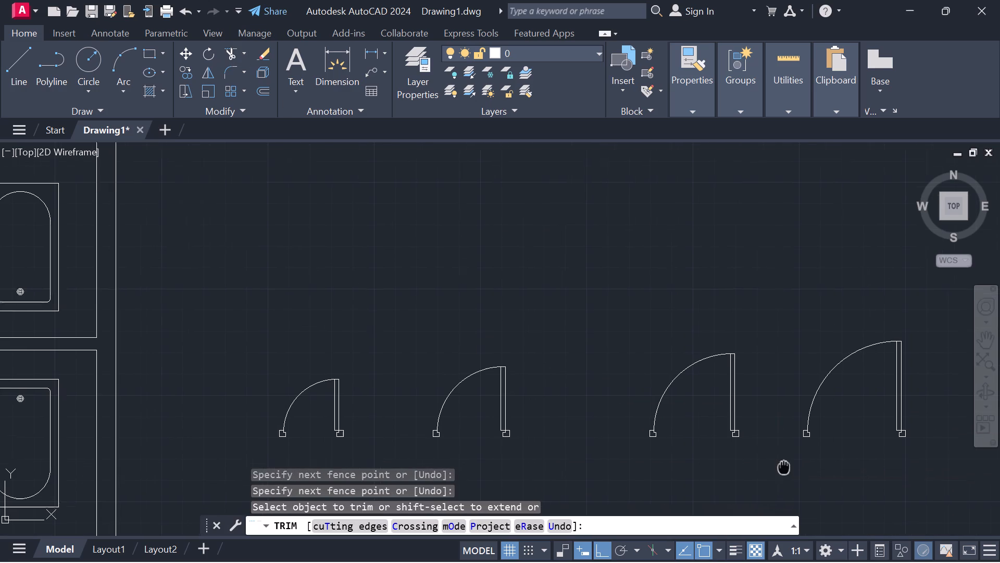
middle_drag(777, 461, 728, 405)
key(Escape)
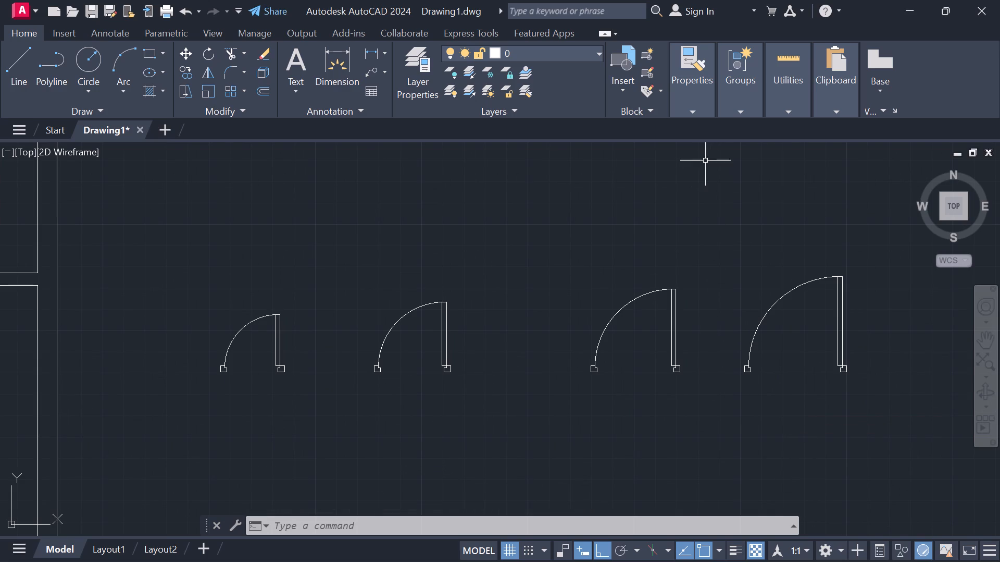
Set the current object color to index color 239 (dark red) with nothing selected.
click(690, 106)
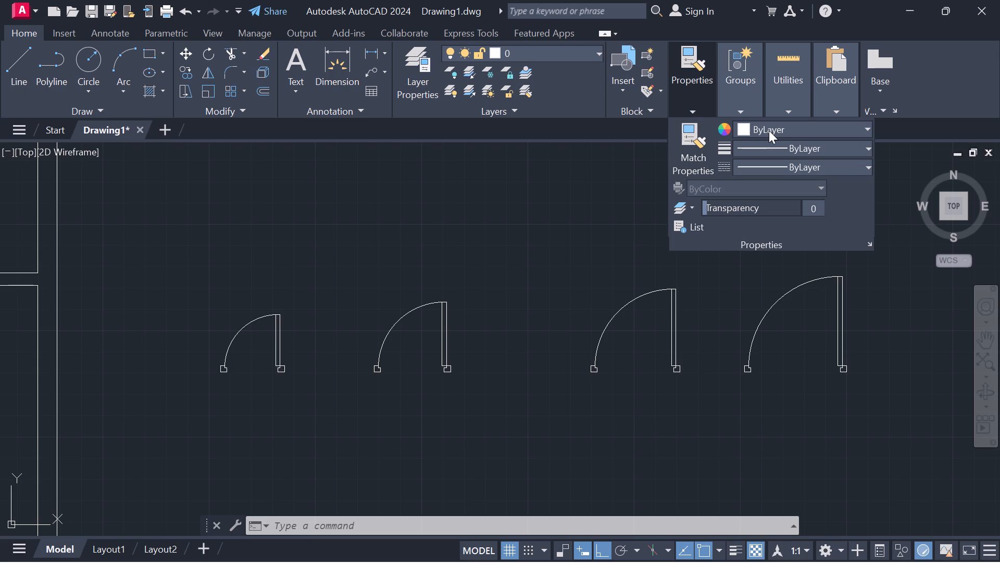
click(746, 129)
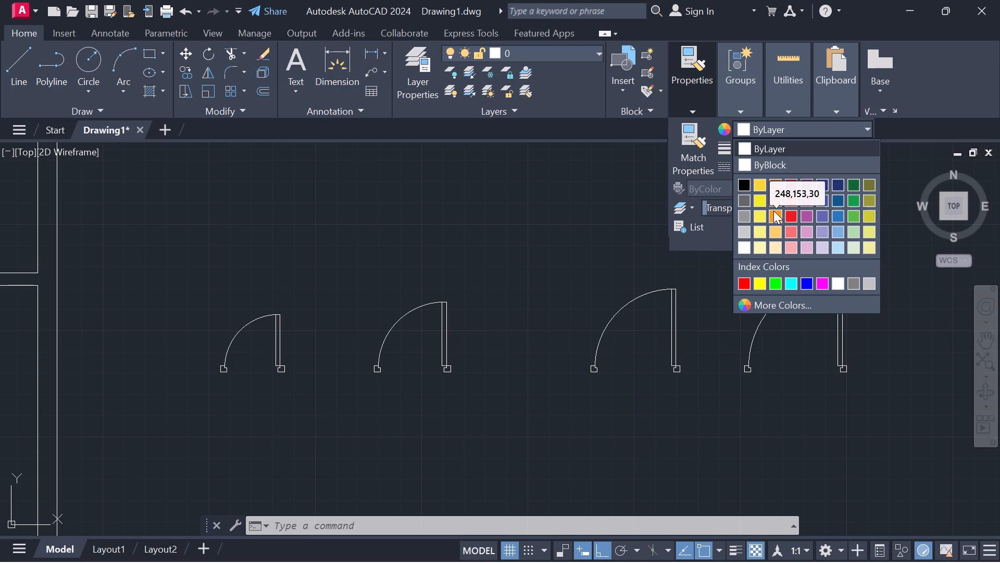
click(789, 302)
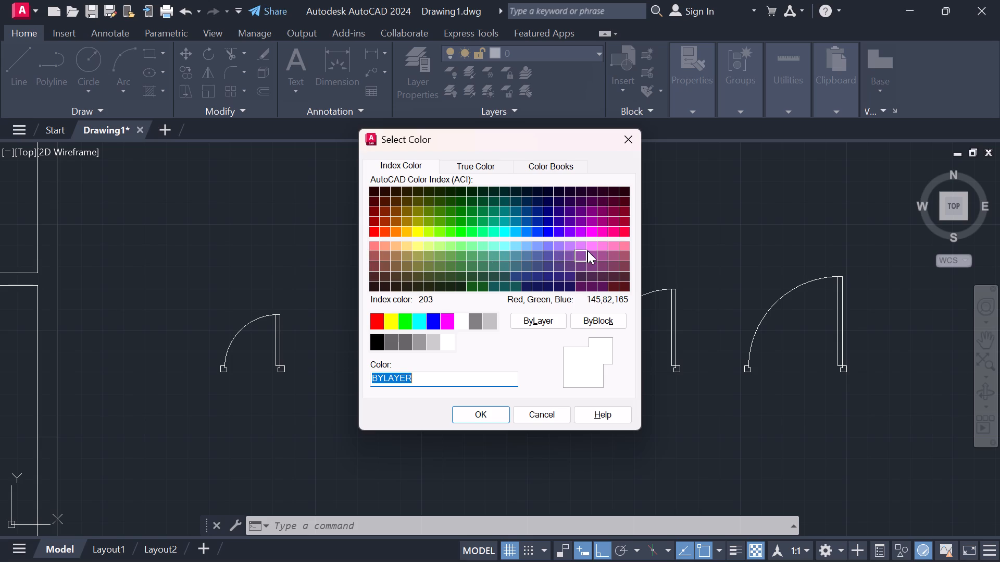
click(605, 200)
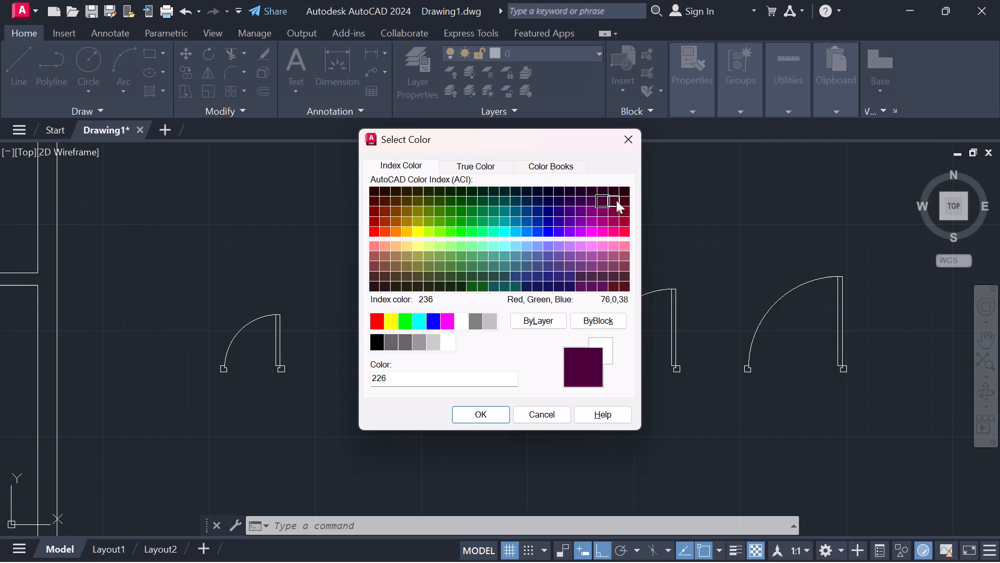
click(610, 200)
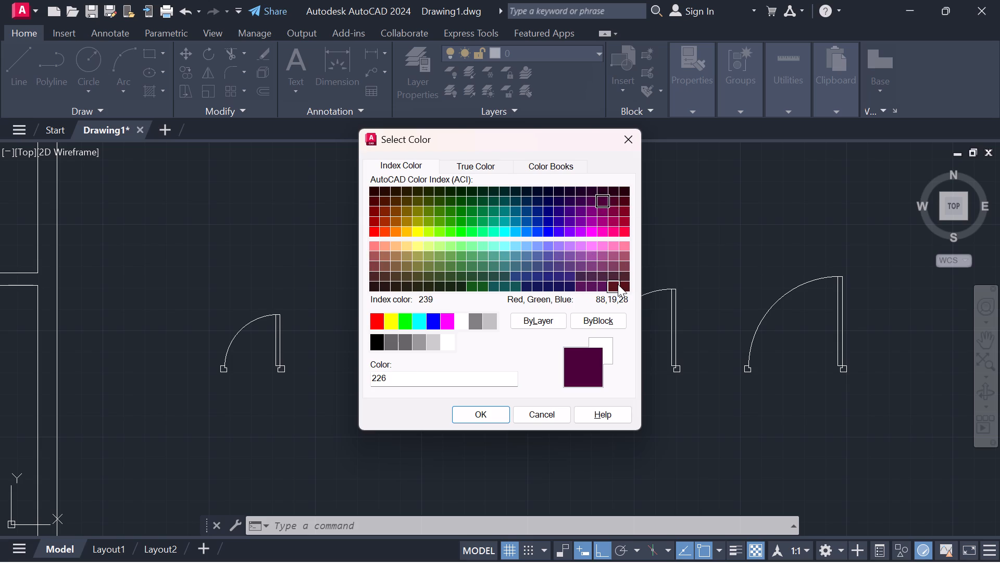
click(617, 285)
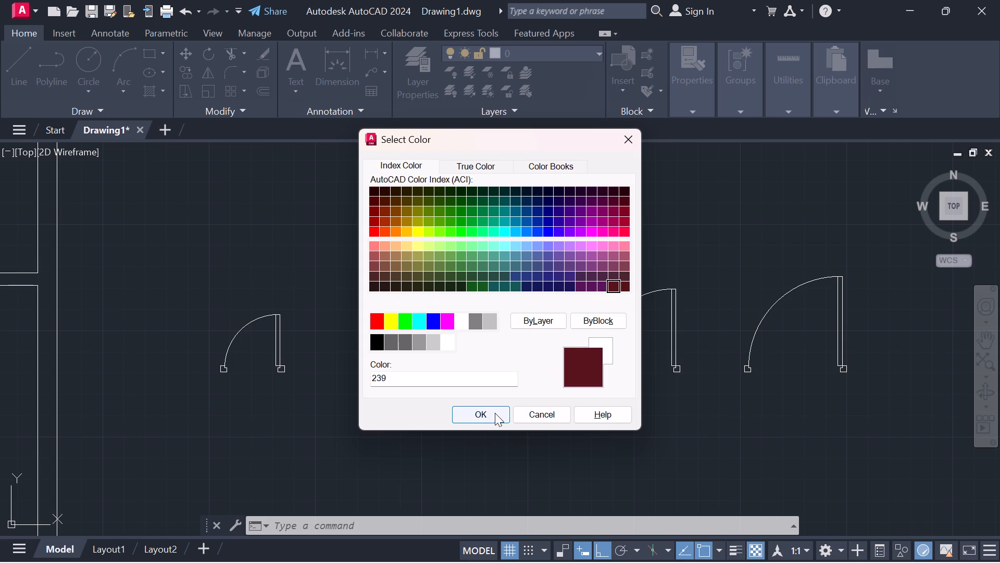
click(474, 417)
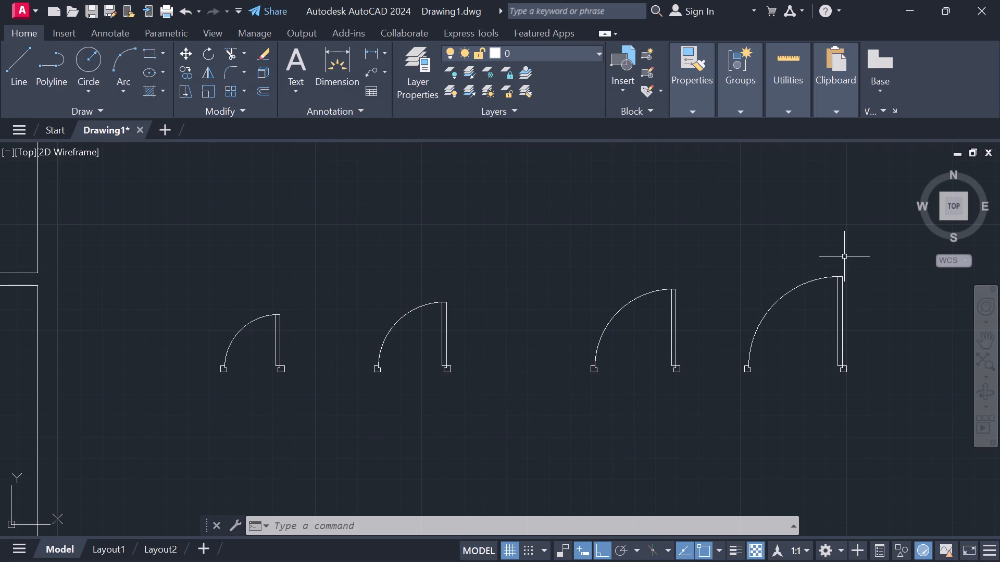
Change the color of all four doors to index color 239, leaving them deselected.
drag(847, 256, 239, 267)
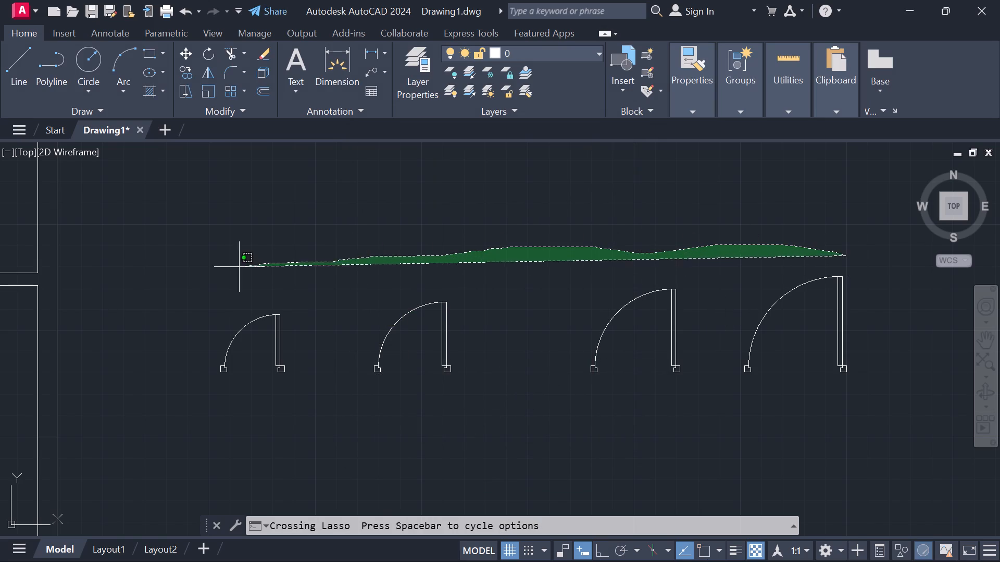
drag(239, 267, 497, 434)
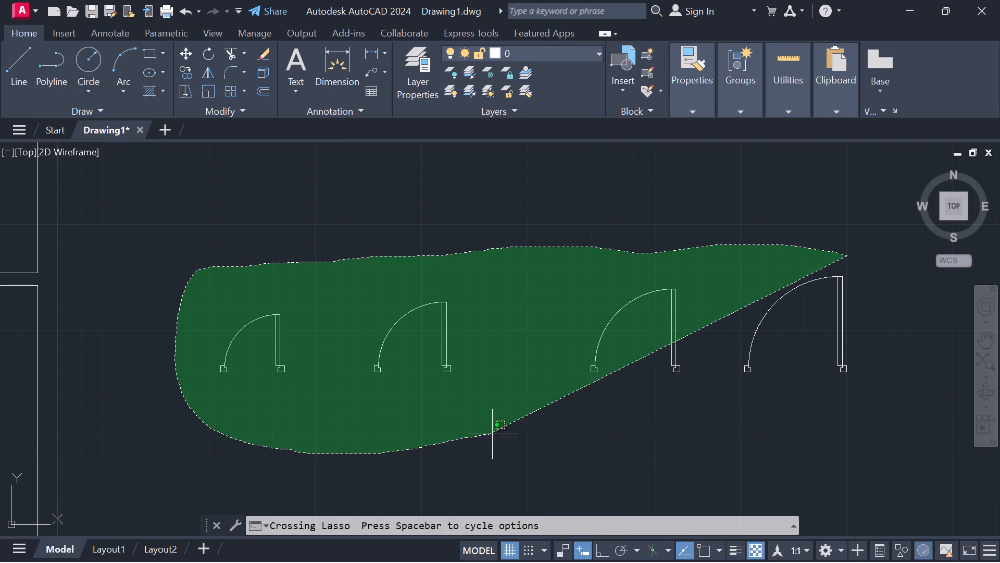
drag(497, 434, 884, 265)
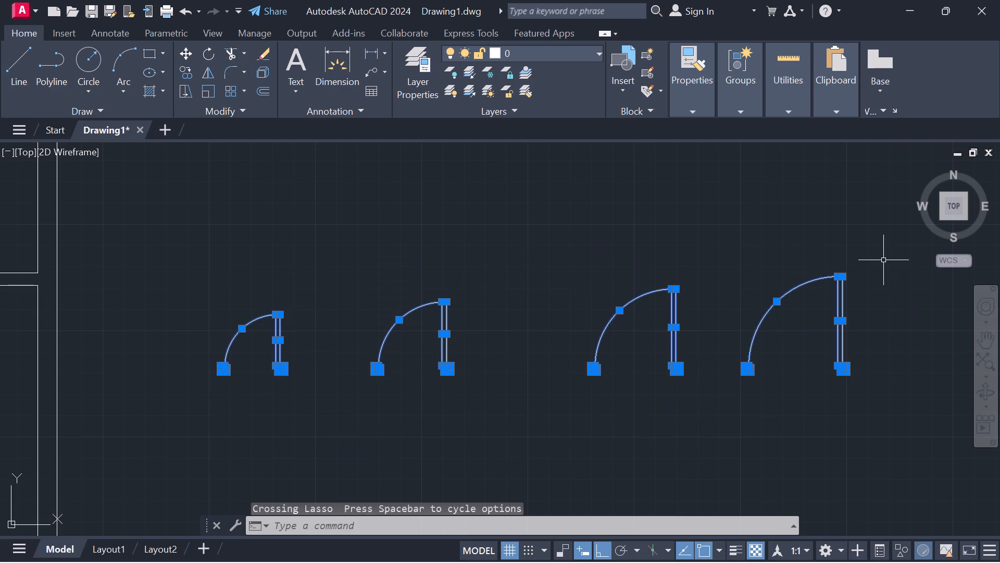
click(692, 112)
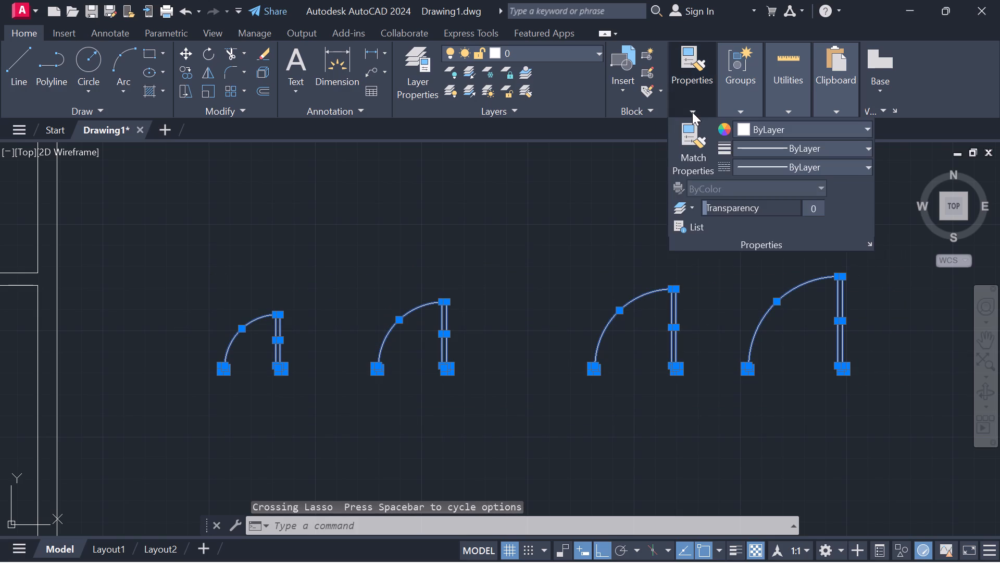
click(741, 128)
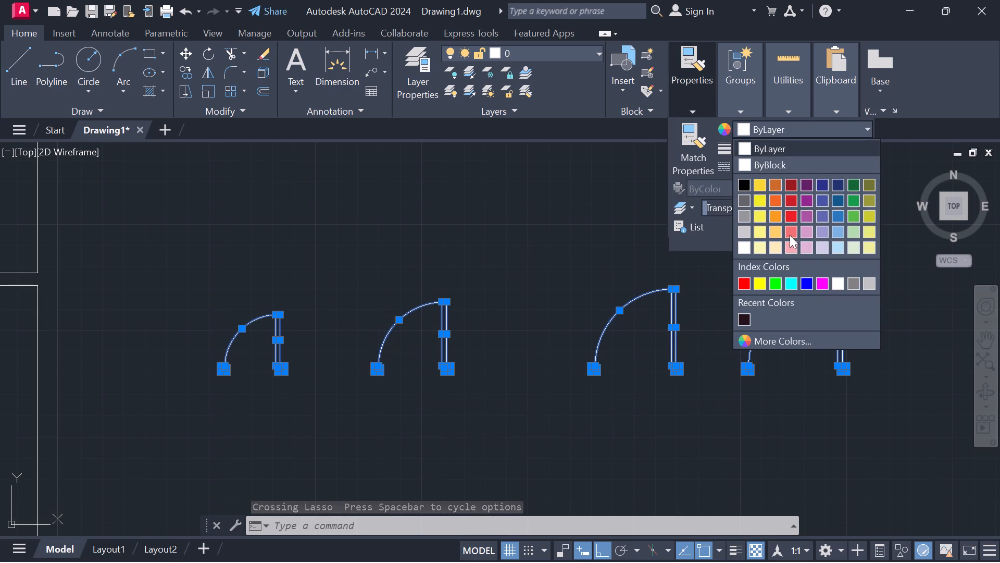
click(757, 338)
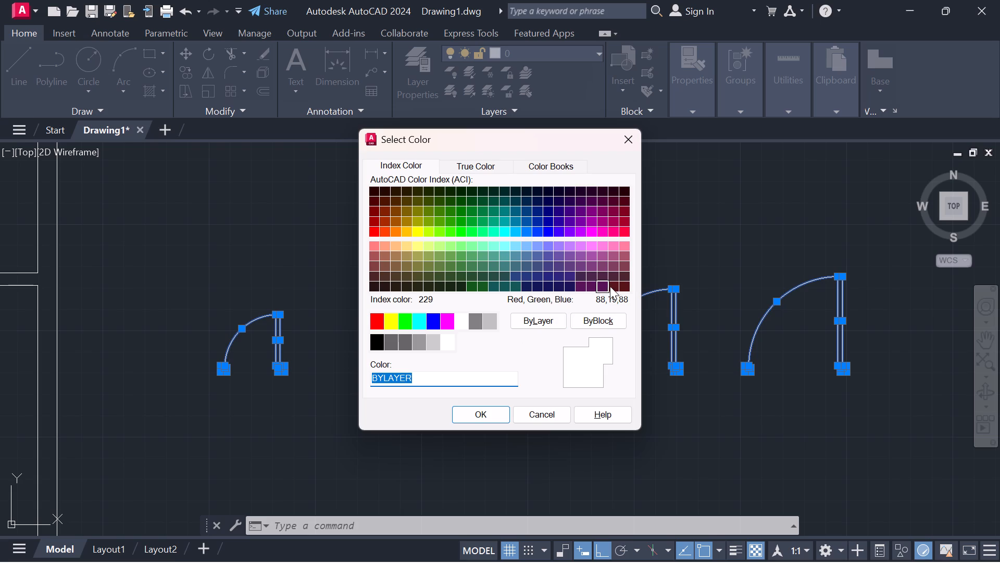
click(613, 283)
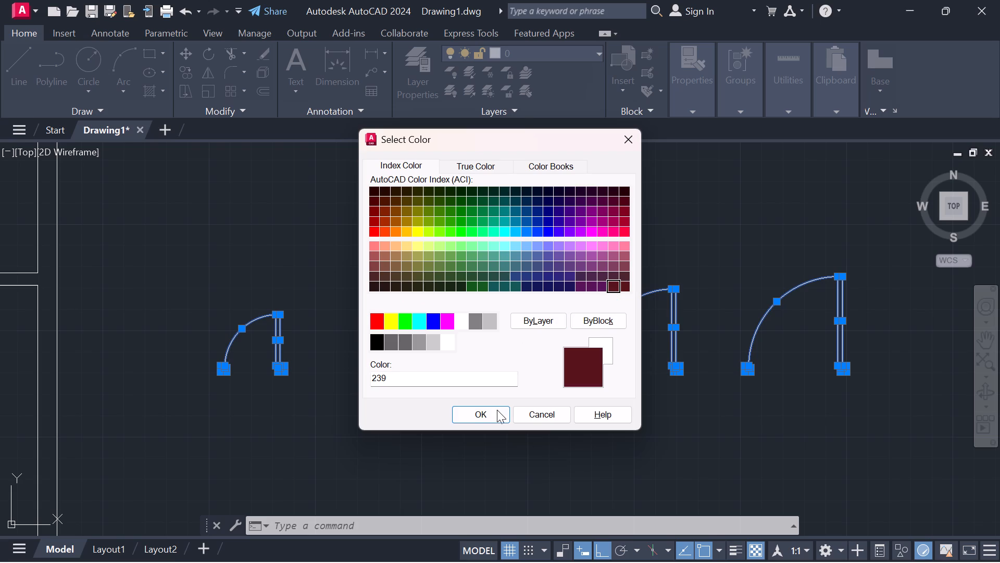
click(480, 417)
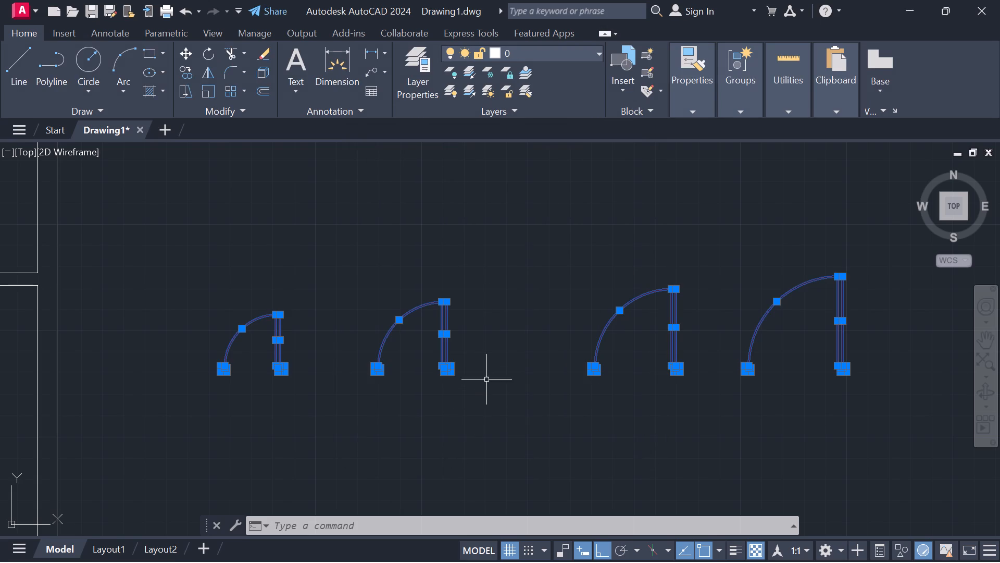
right_click(497, 336)
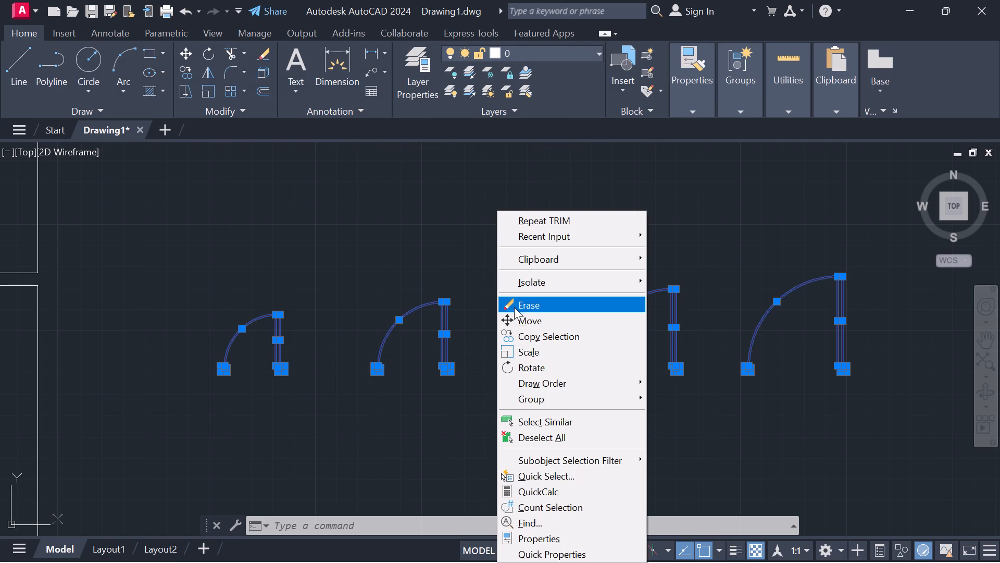
key(Escape)
key(Escape)
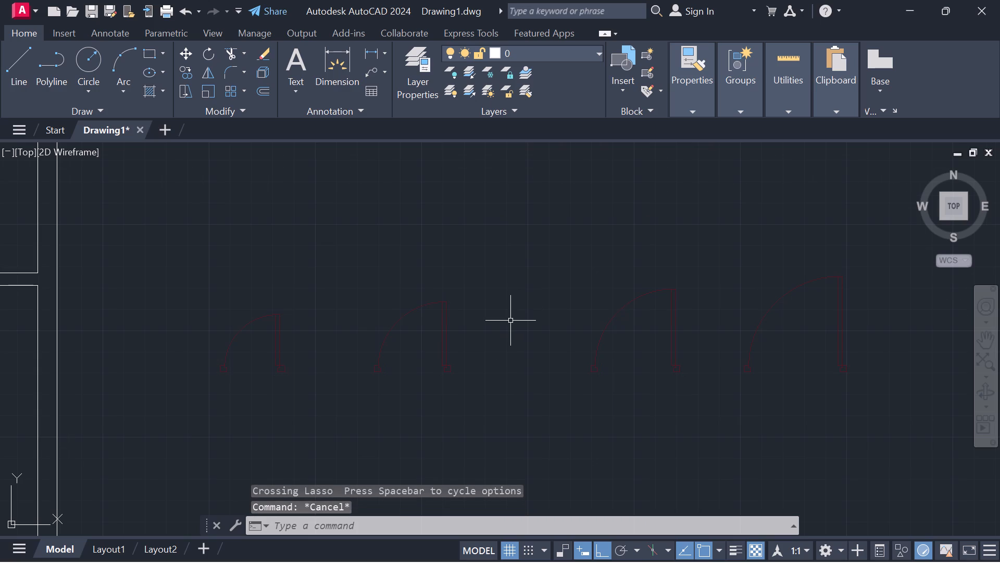
Check wall spacings around the bedroom and central passage of the floor plan with Quick Measure.
scroll(510, 324, down, 1)
middle_drag(465, 424, 503, 345)
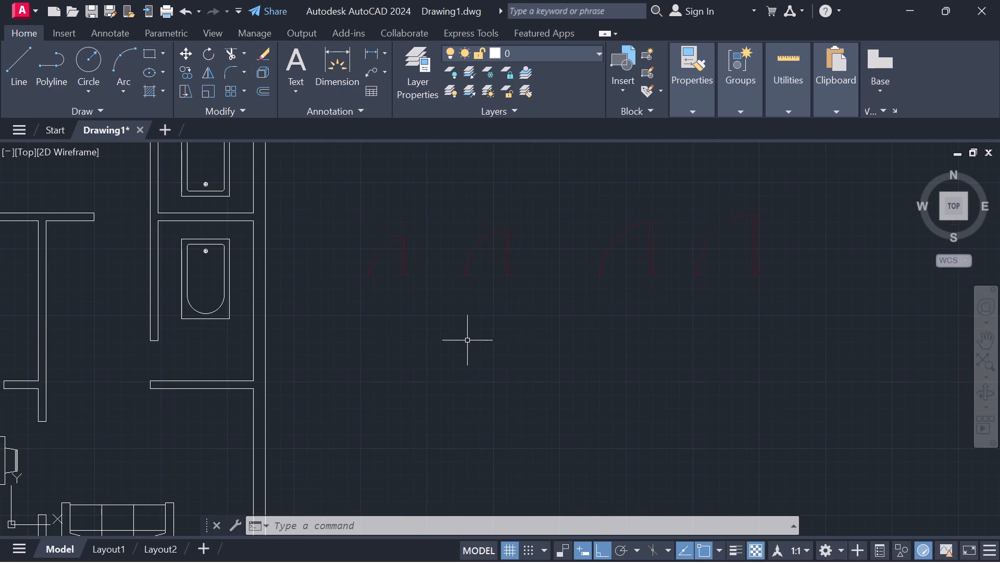
middle_drag(455, 331, 557, 360)
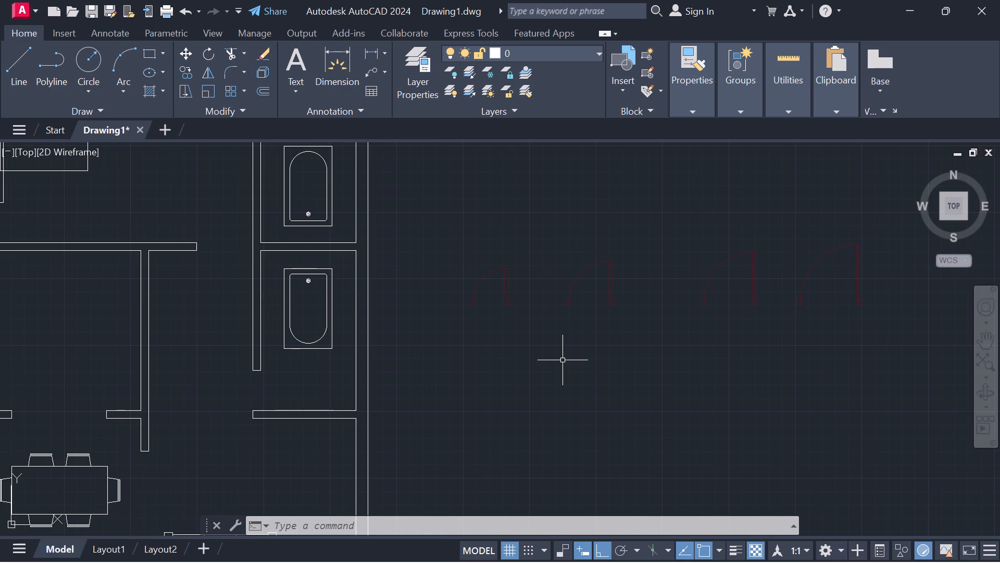
scroll(564, 360, down, 1)
middle_drag(520, 366, 542, 391)
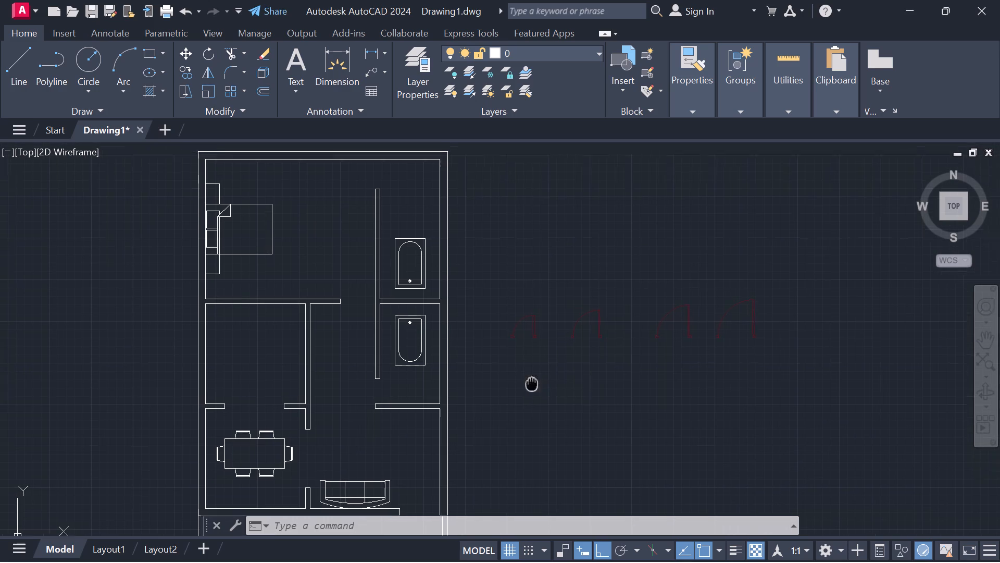
middle_drag(542, 391, 554, 399)
scroll(554, 399, down, 1)
scroll(554, 397, up, 1)
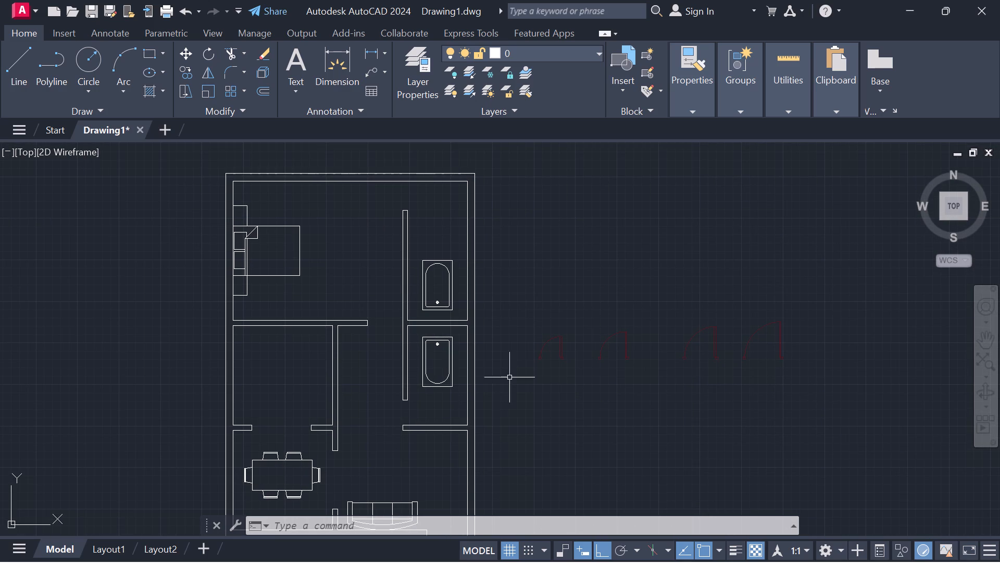
click(786, 109)
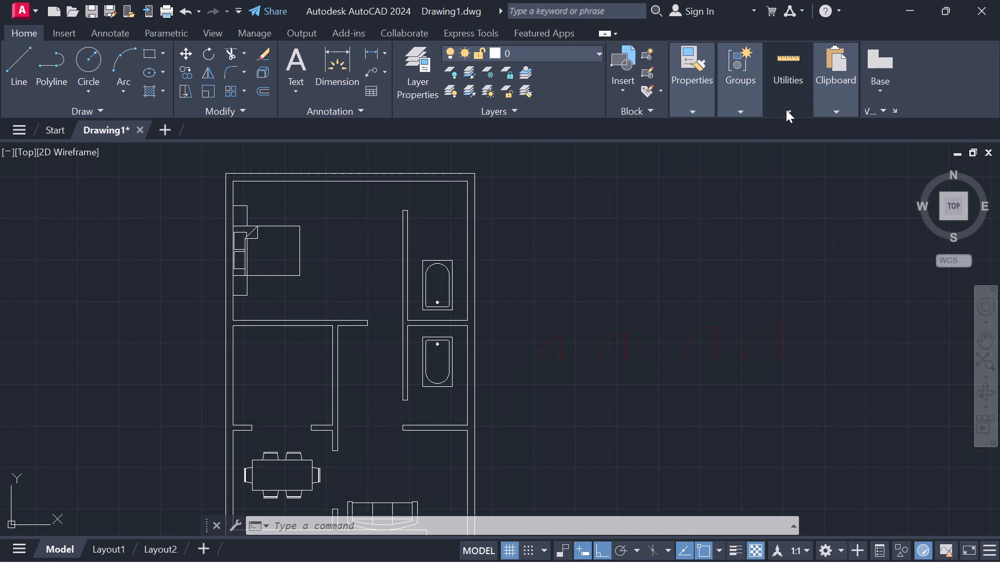
click(774, 144)
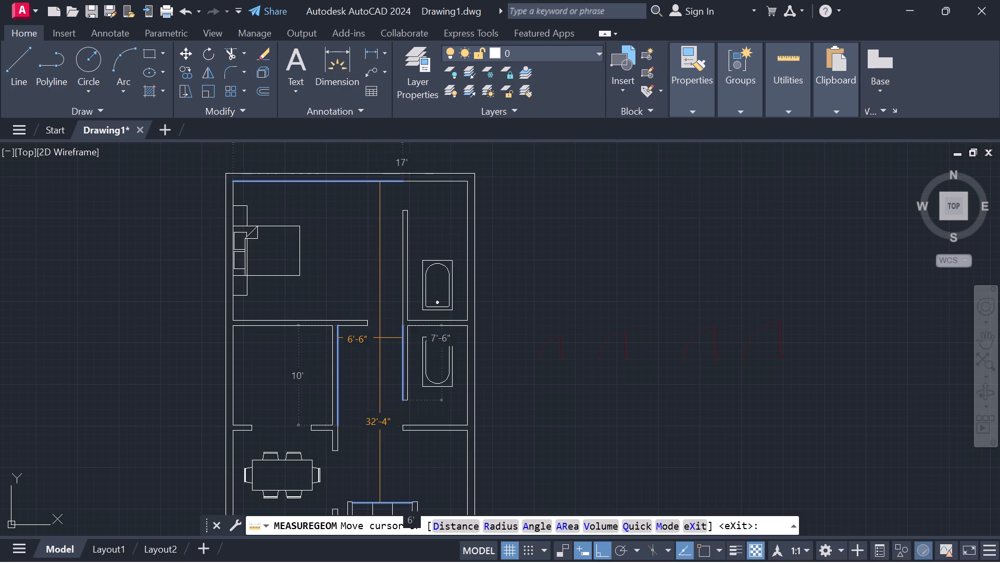
key(Escape)
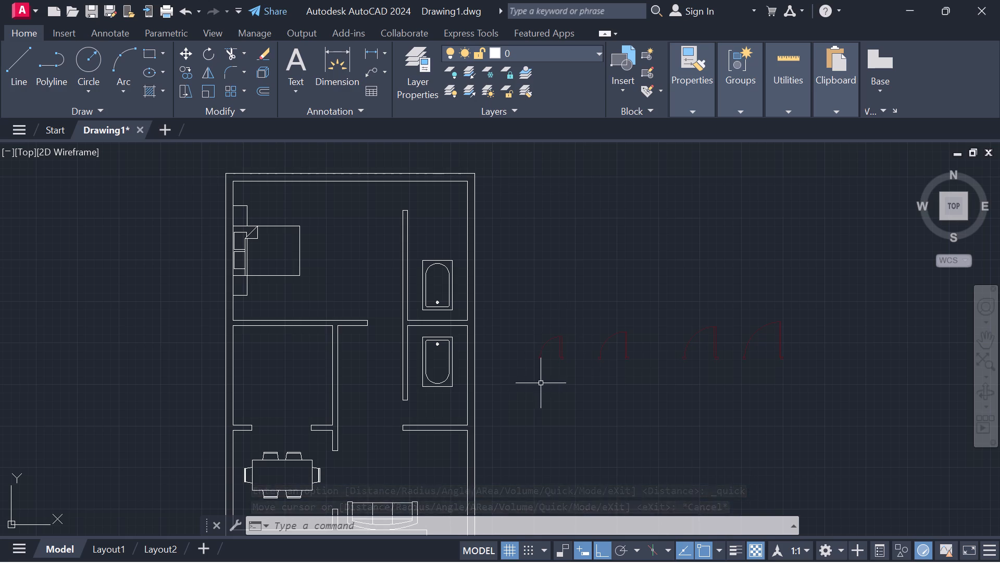
scroll(814, 372, up, 3)
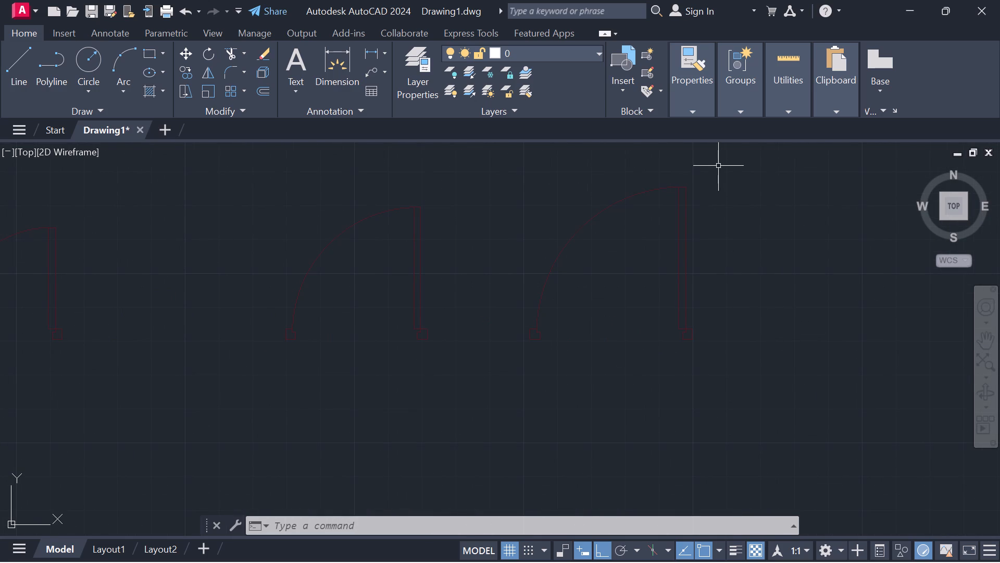
Move the 4' door from its hinge-side frame's outer bottom corner to the inner wall corner at the opening beside the sofa, with Ortho off.
drag(718, 166, 784, 359)
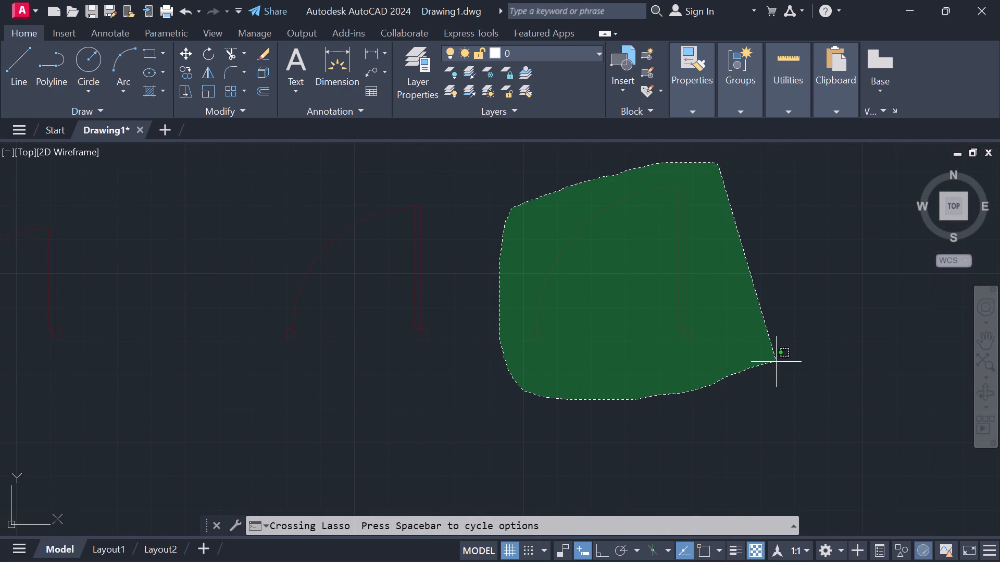
click(184, 57)
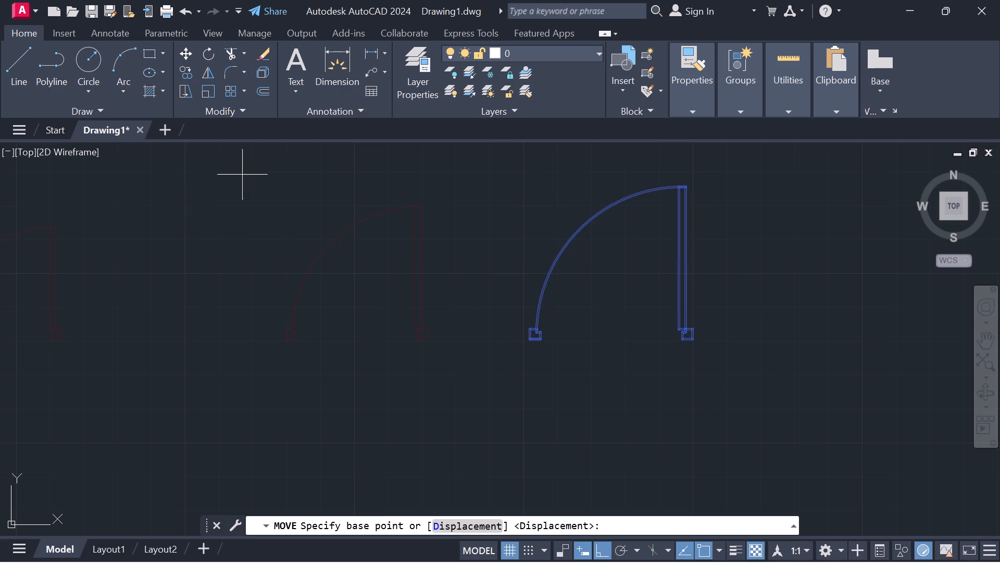
scroll(314, 370, down, 3)
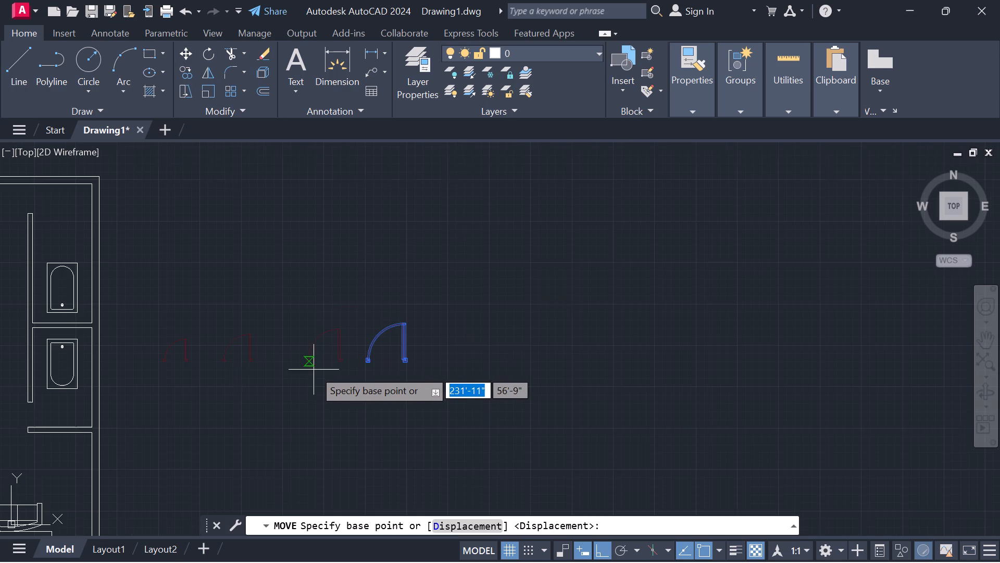
middle_drag(271, 428, 321, 256)
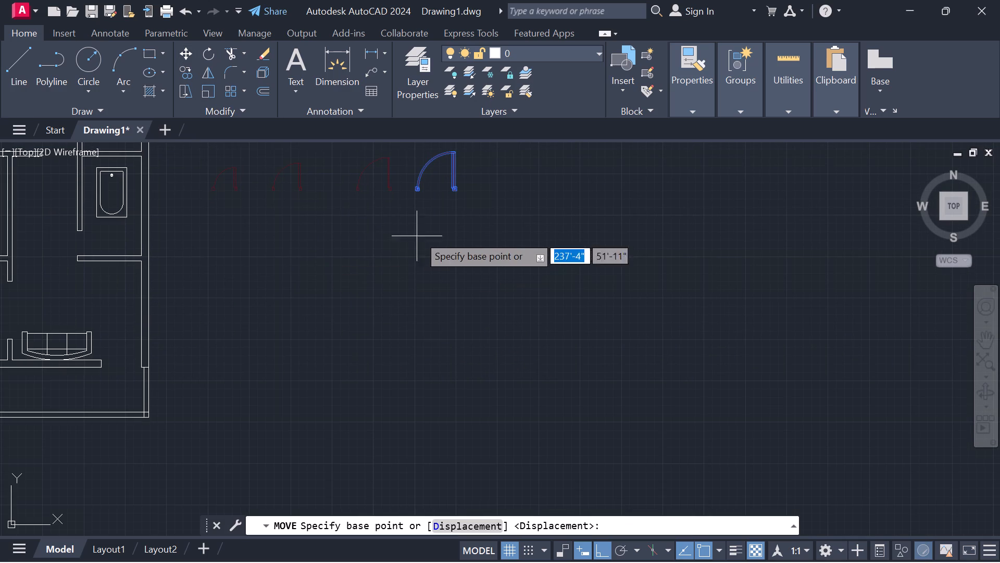
scroll(444, 214, up, 2)
middle_drag(444, 214, 401, 406)
scroll(426, 363, up, 2)
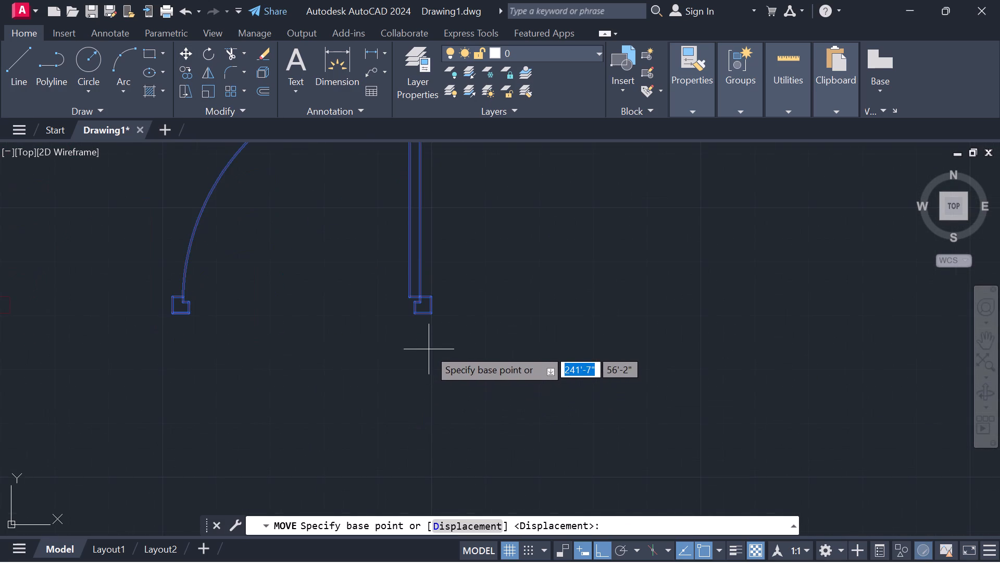
scroll(431, 344, up, 1)
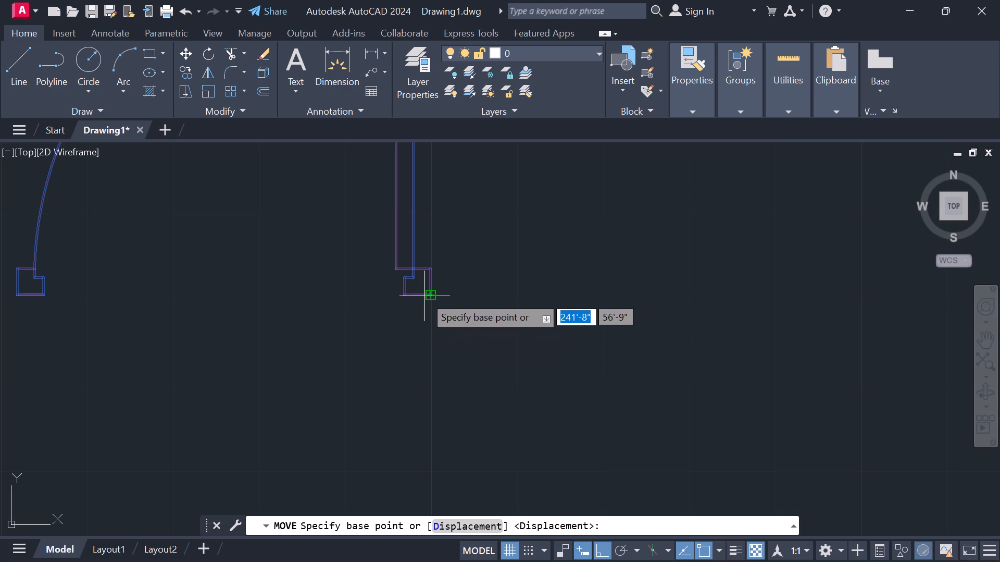
click(429, 296)
scroll(294, 379, down, 2)
middle_drag(280, 389, 385, 359)
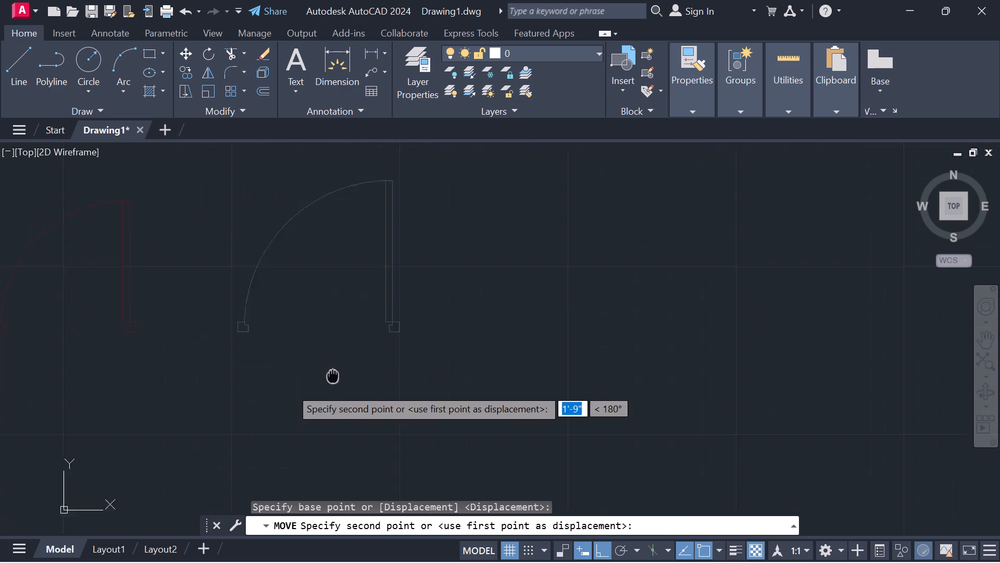
middle_drag(385, 359, 505, 332)
key(F8)
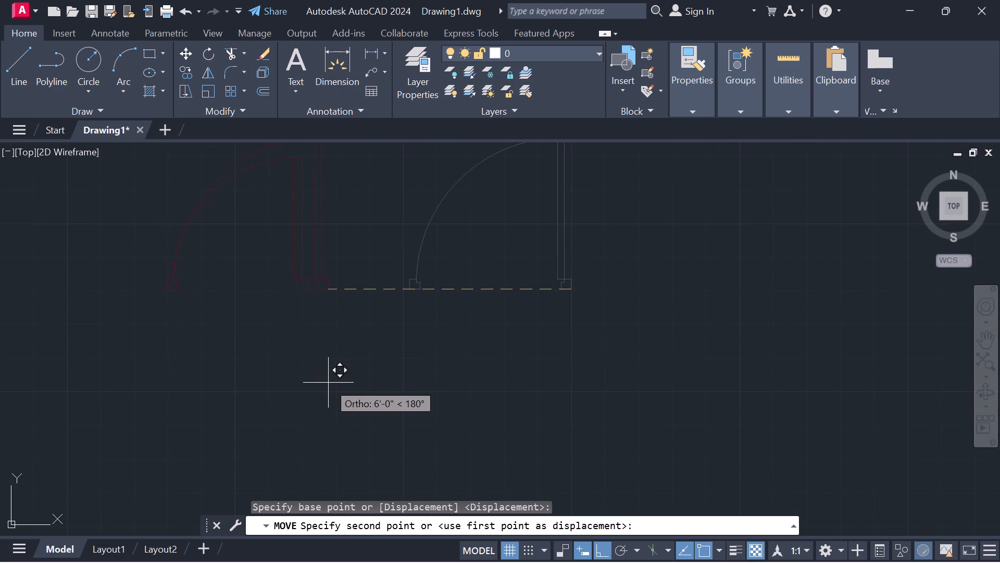
scroll(266, 399, down, 2)
middle_drag(254, 403, 498, 352)
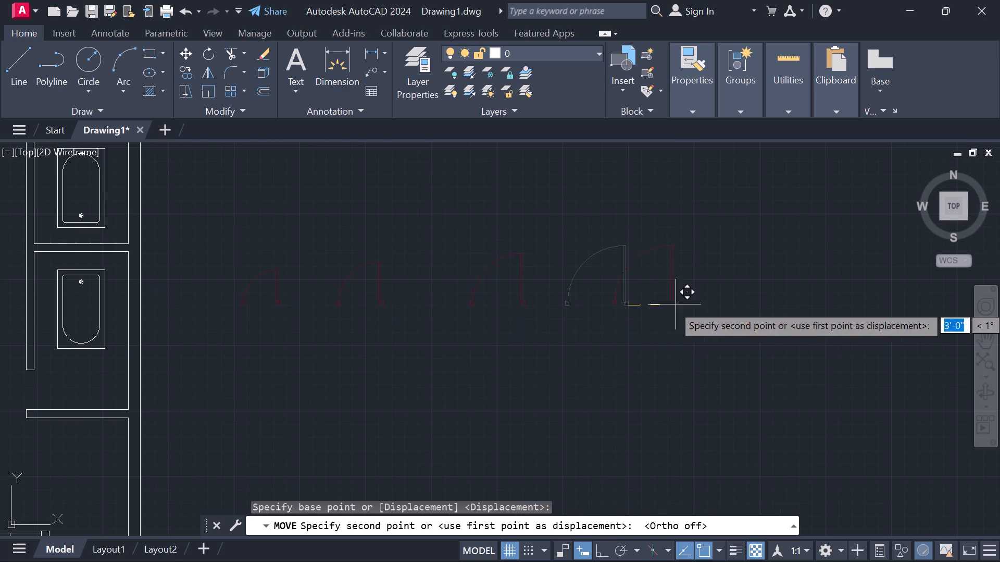
middle_drag(186, 416, 466, 327)
middle_drag(375, 431, 370, 345)
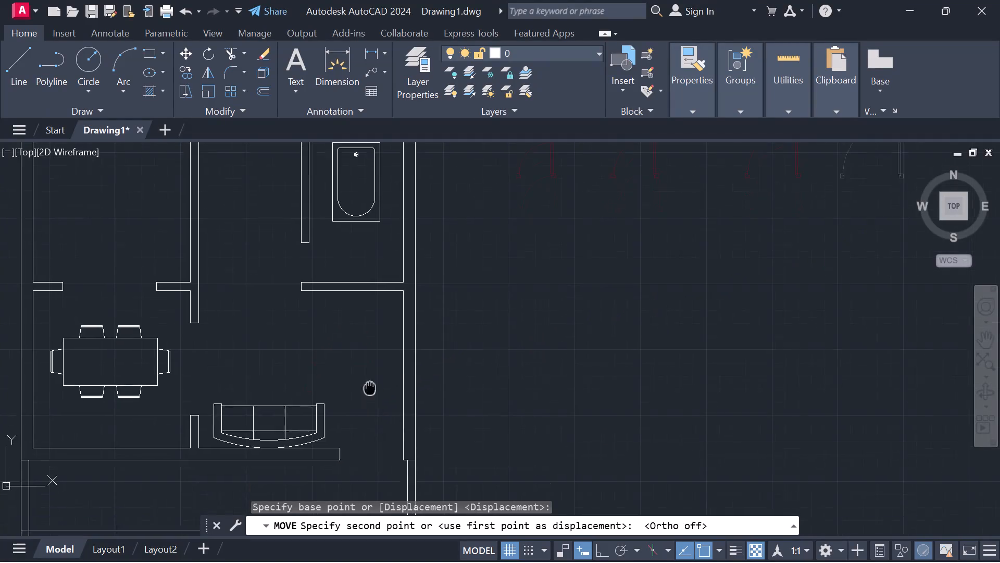
middle_drag(370, 345, 370, 328)
scroll(366, 383, up, 4)
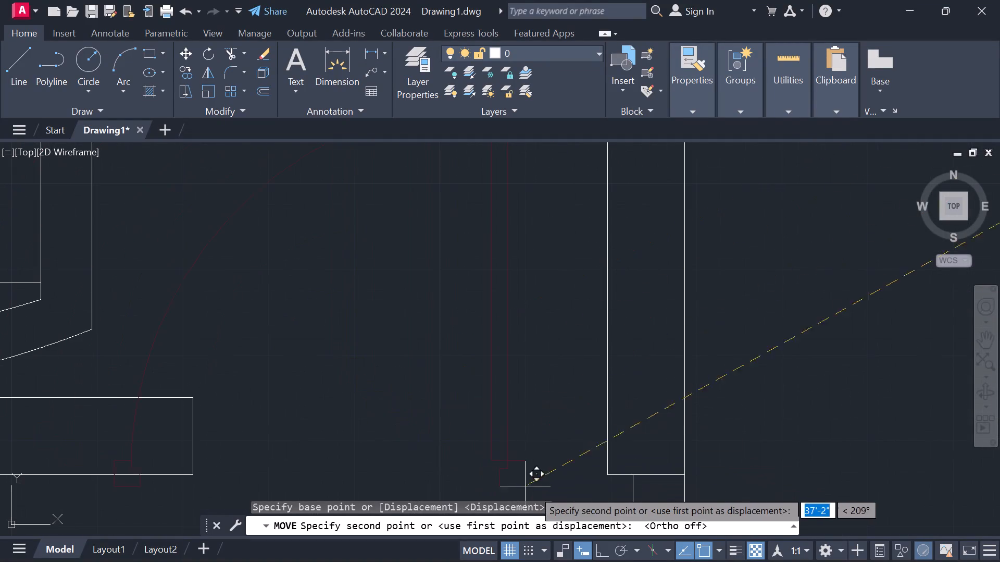
middle_drag(605, 482, 559, 455)
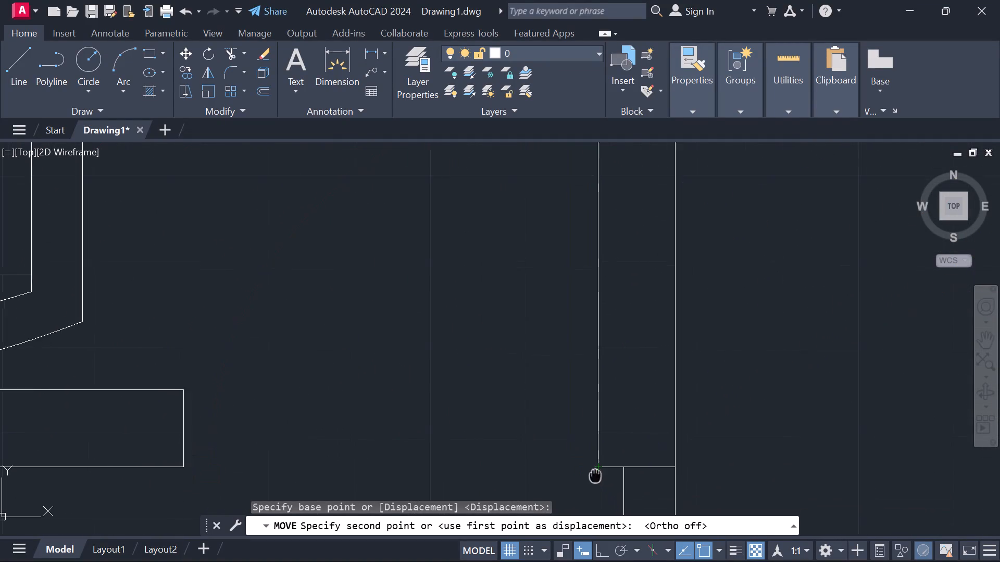
middle_drag(559, 455, 387, 360)
scroll(387, 360, up, 3)
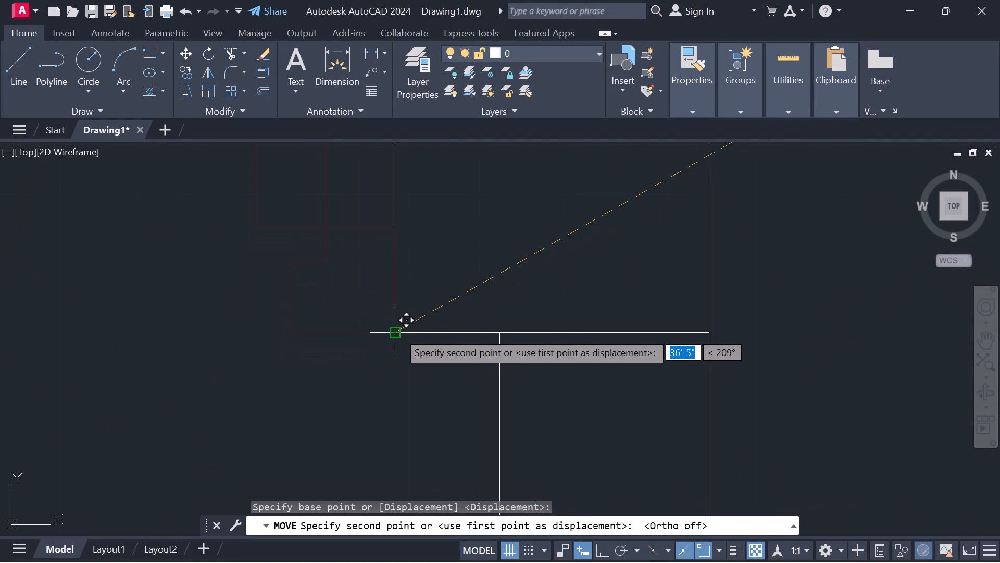
click(398, 332)
Stretch the shared lower corner of the wall end beside the sofa to the outer bottom corner of the 4' door's frame.
scroll(257, 339, down, 2)
middle_drag(165, 333, 280, 349)
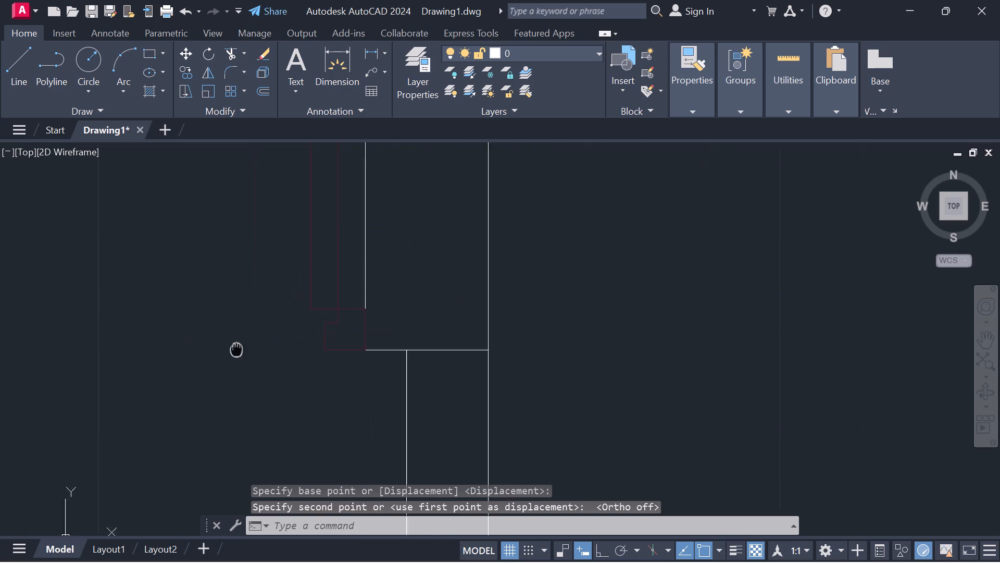
middle_drag(280, 349, 480, 349)
scroll(151, 338, down, 2)
middle_drag(136, 338, 310, 341)
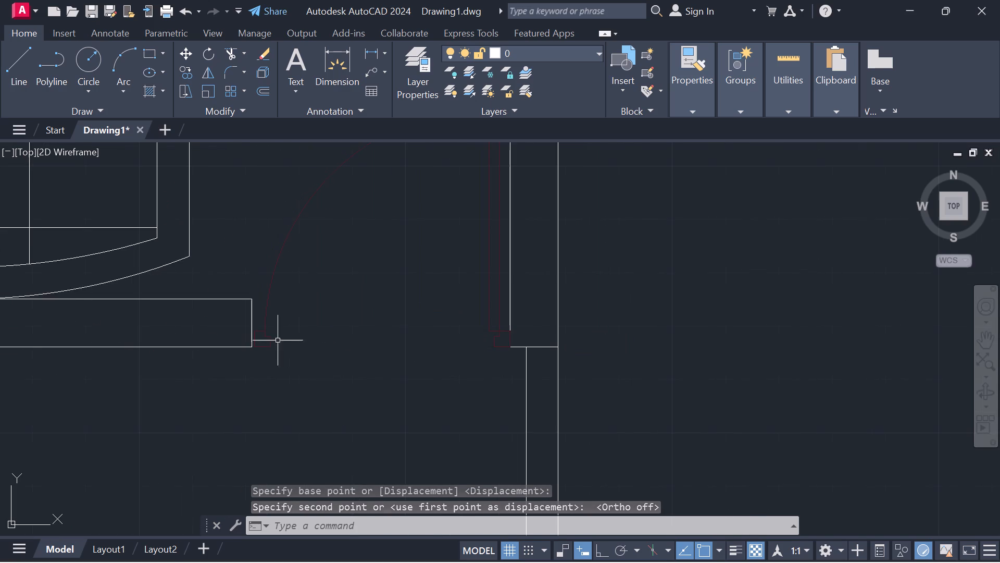
scroll(259, 339, up, 5)
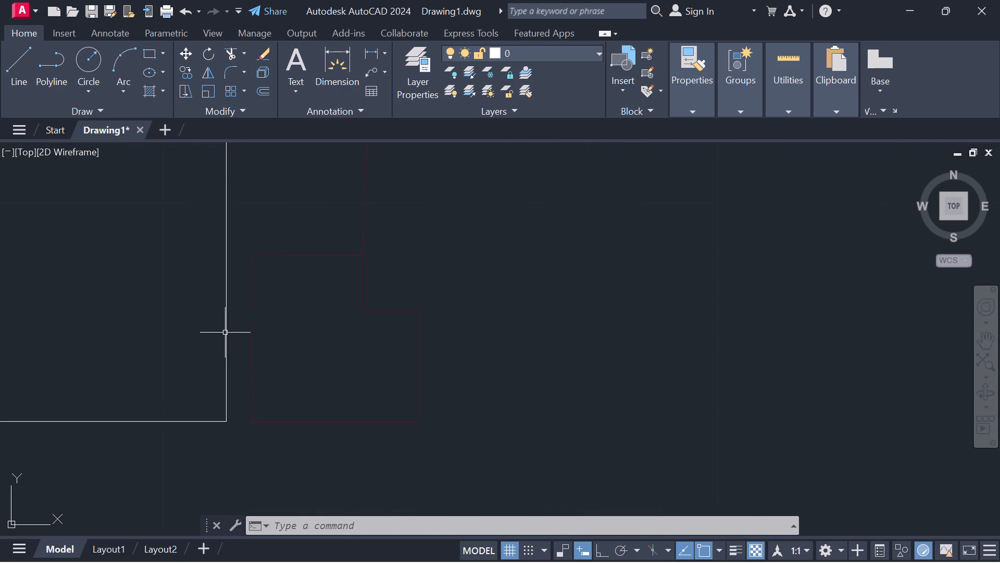
click(225, 333)
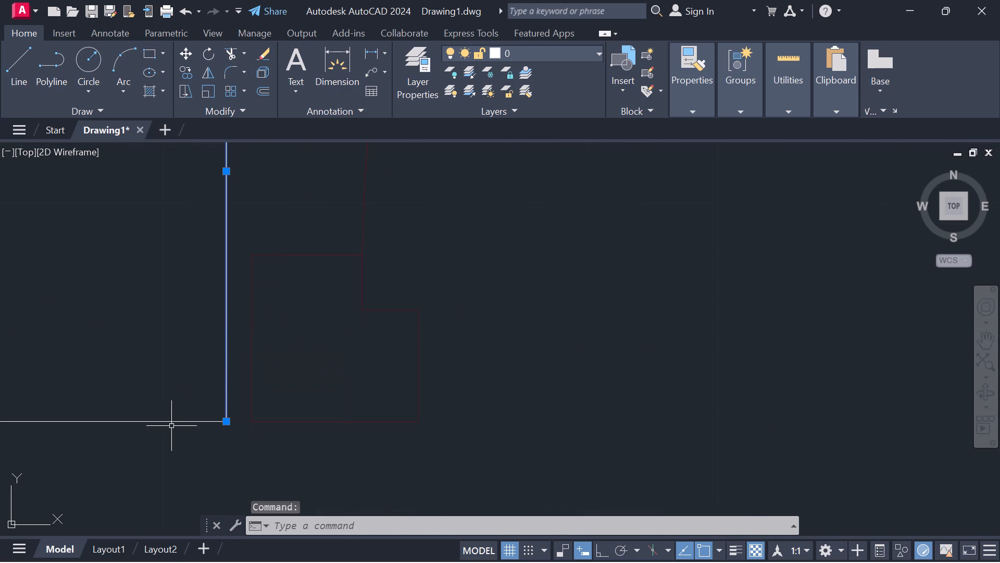
click(171, 423)
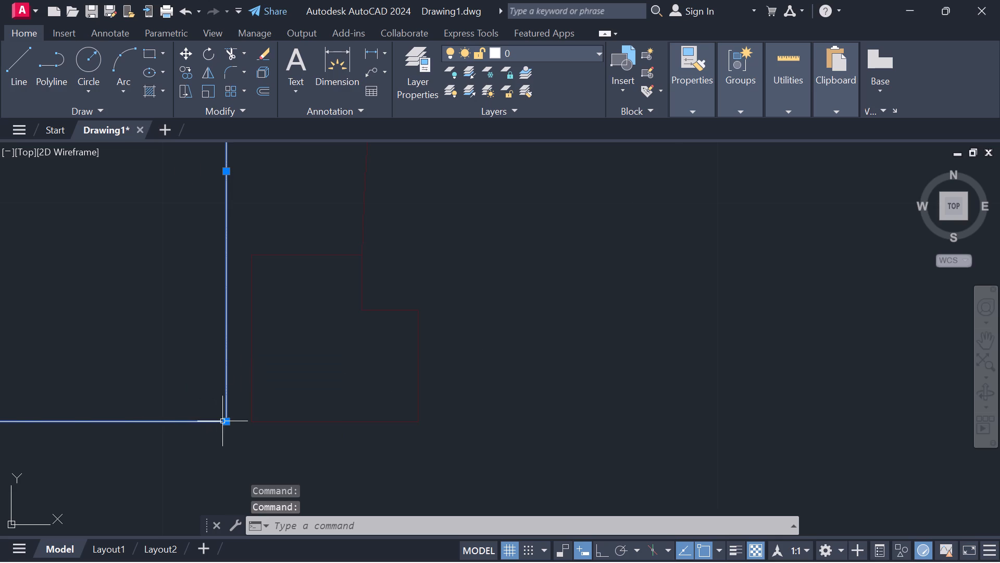
click(225, 421)
click(253, 421)
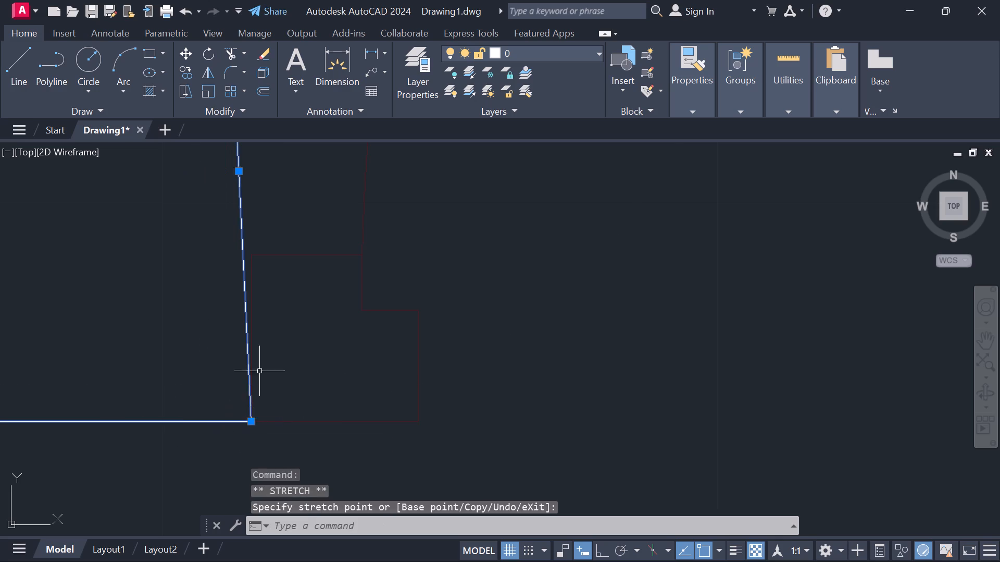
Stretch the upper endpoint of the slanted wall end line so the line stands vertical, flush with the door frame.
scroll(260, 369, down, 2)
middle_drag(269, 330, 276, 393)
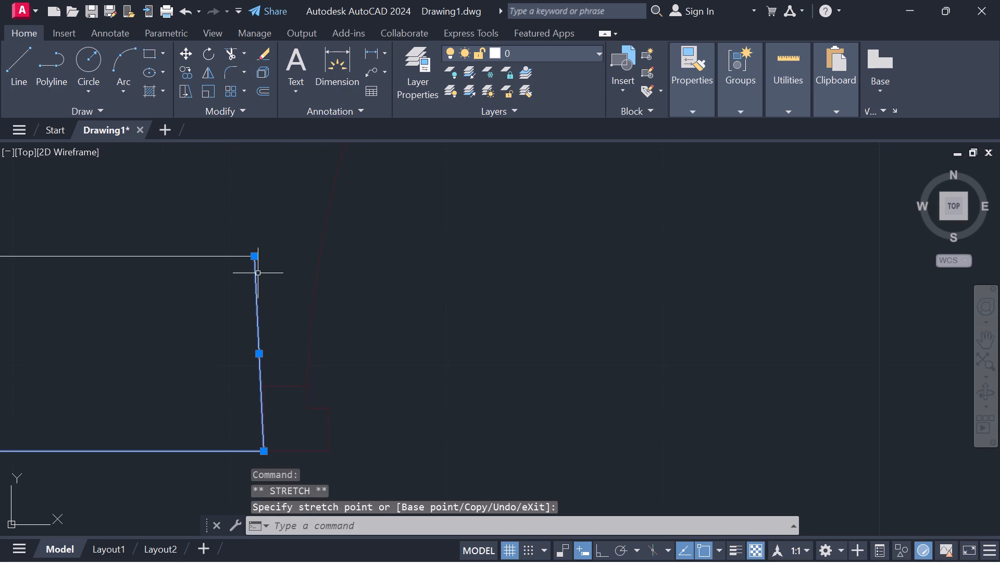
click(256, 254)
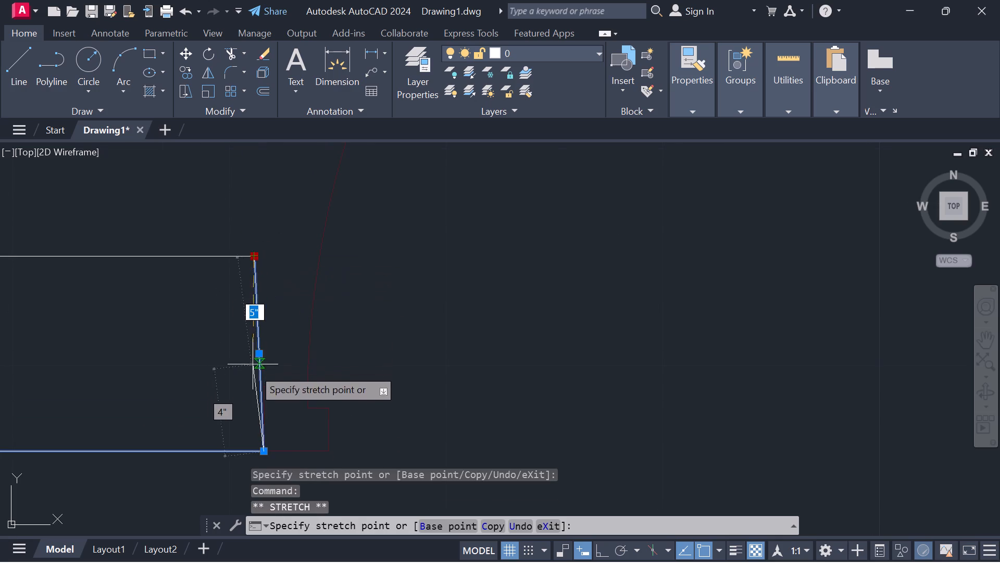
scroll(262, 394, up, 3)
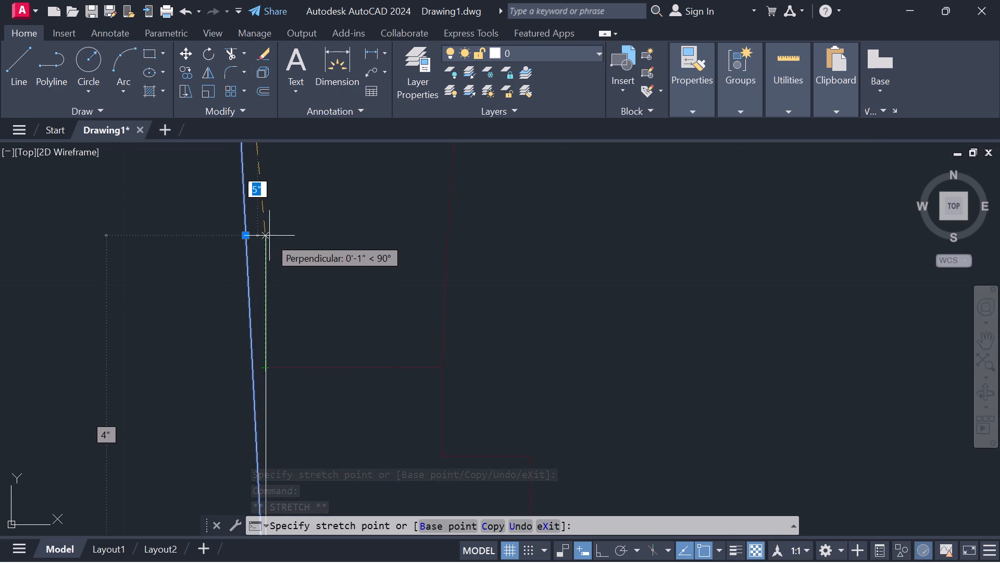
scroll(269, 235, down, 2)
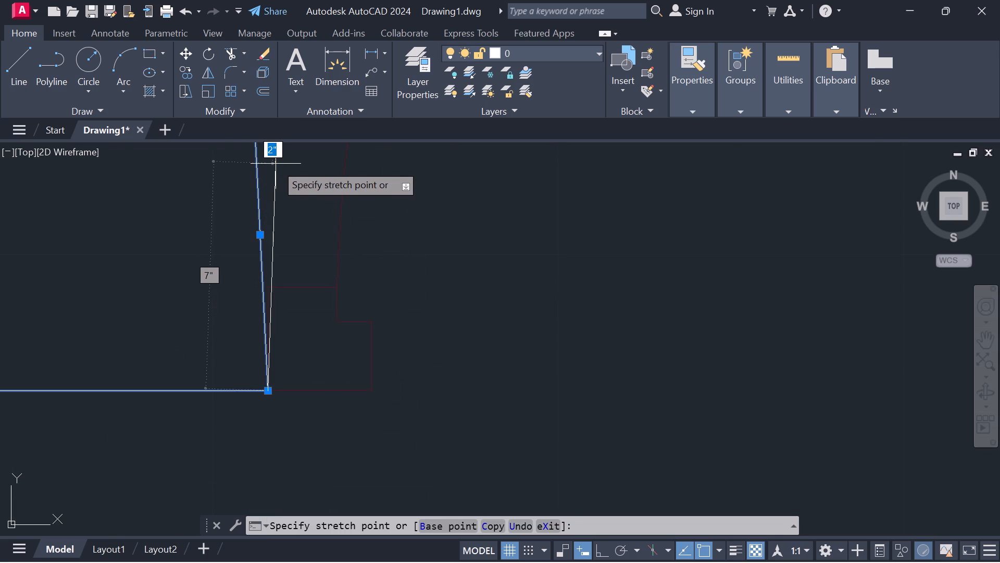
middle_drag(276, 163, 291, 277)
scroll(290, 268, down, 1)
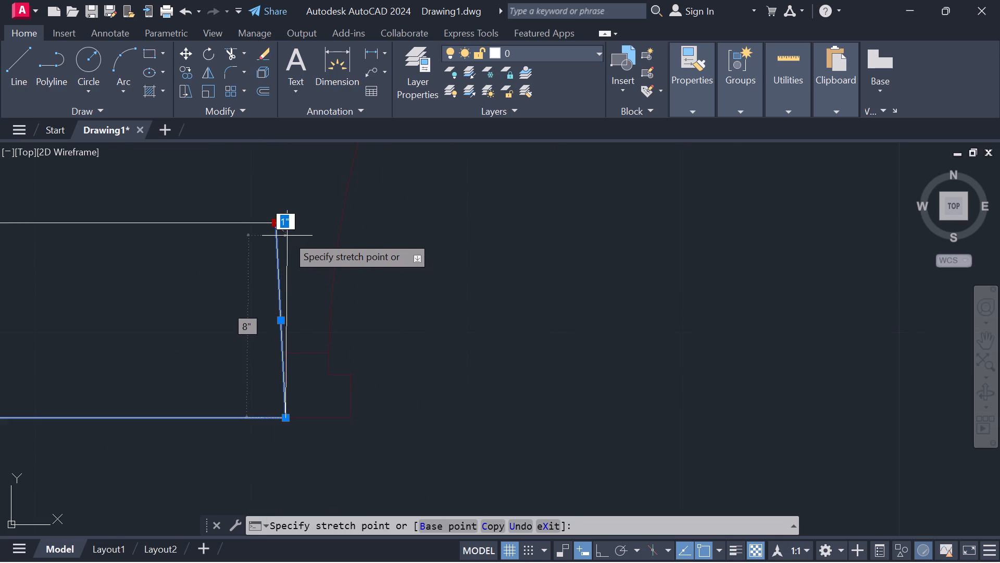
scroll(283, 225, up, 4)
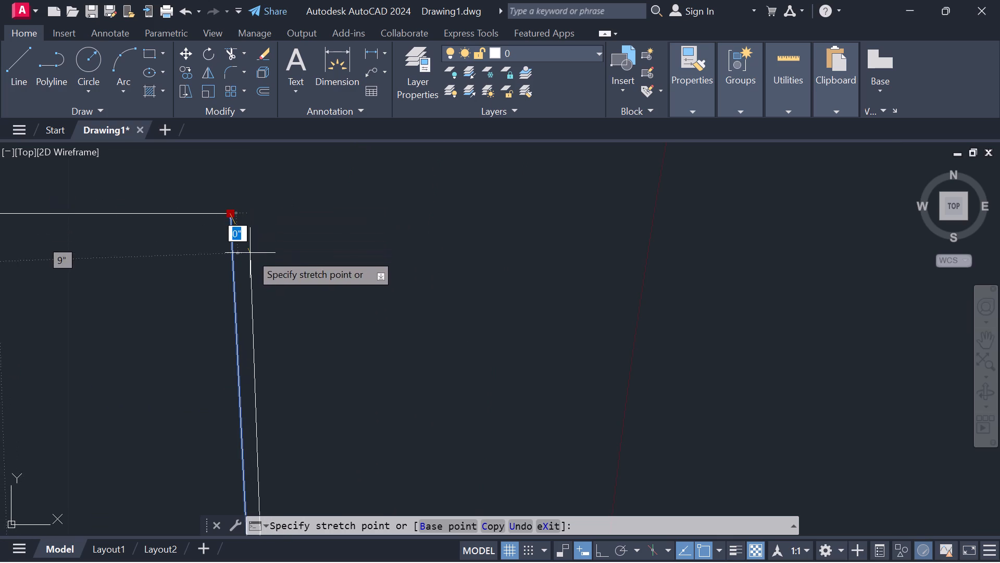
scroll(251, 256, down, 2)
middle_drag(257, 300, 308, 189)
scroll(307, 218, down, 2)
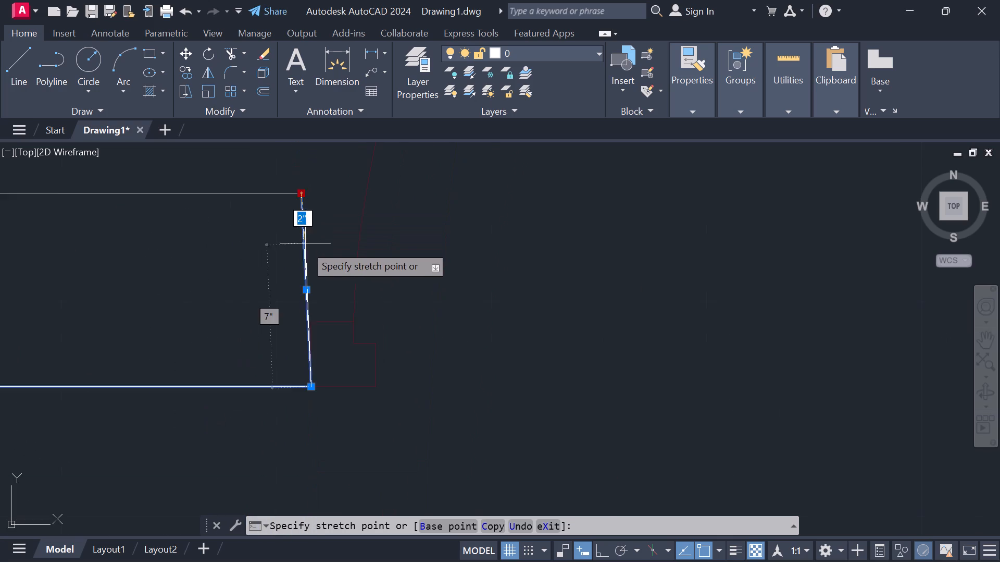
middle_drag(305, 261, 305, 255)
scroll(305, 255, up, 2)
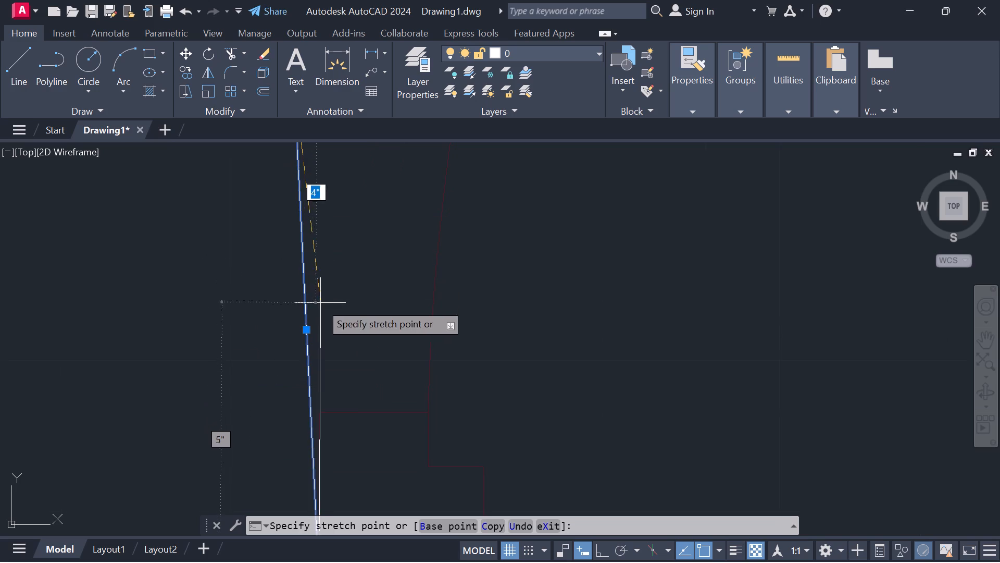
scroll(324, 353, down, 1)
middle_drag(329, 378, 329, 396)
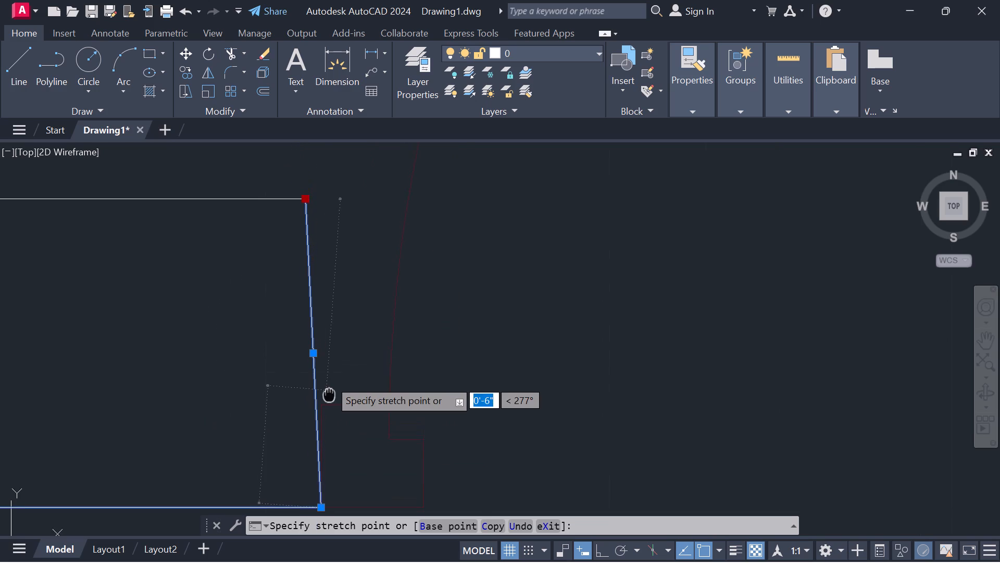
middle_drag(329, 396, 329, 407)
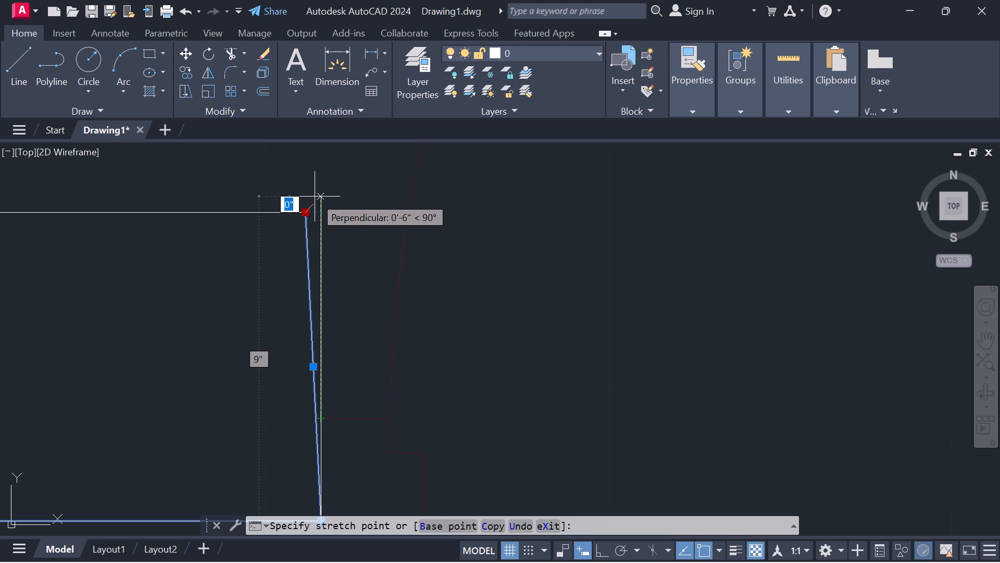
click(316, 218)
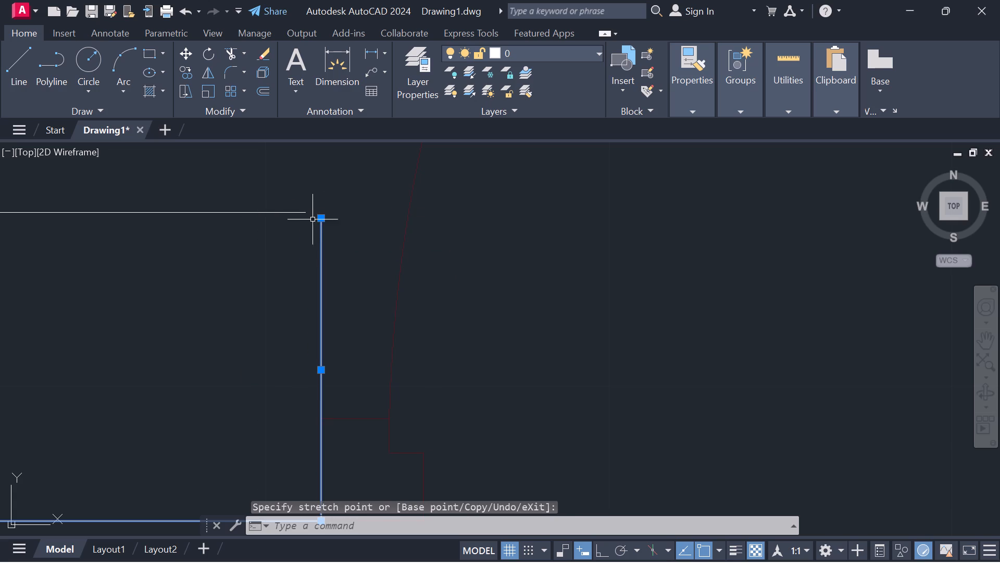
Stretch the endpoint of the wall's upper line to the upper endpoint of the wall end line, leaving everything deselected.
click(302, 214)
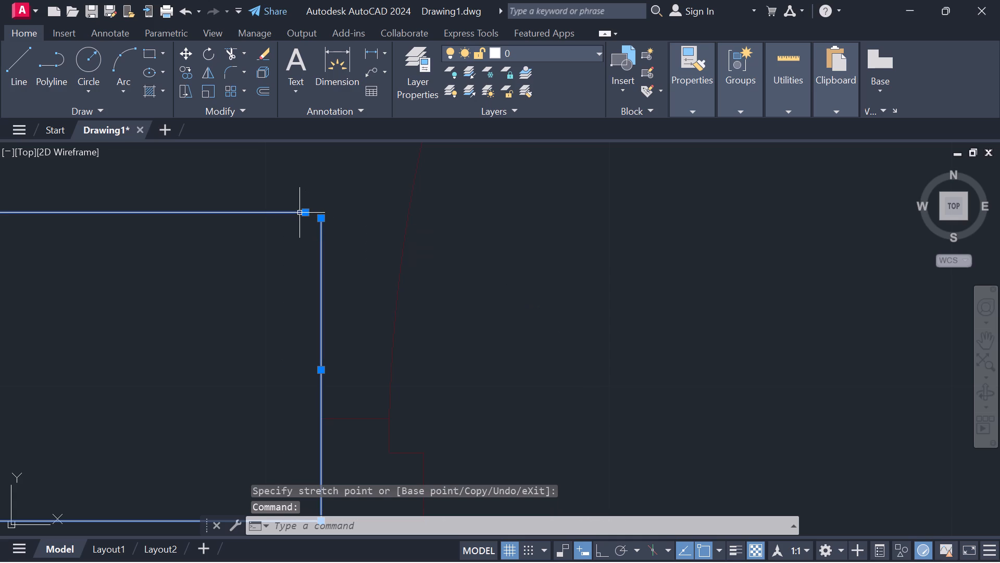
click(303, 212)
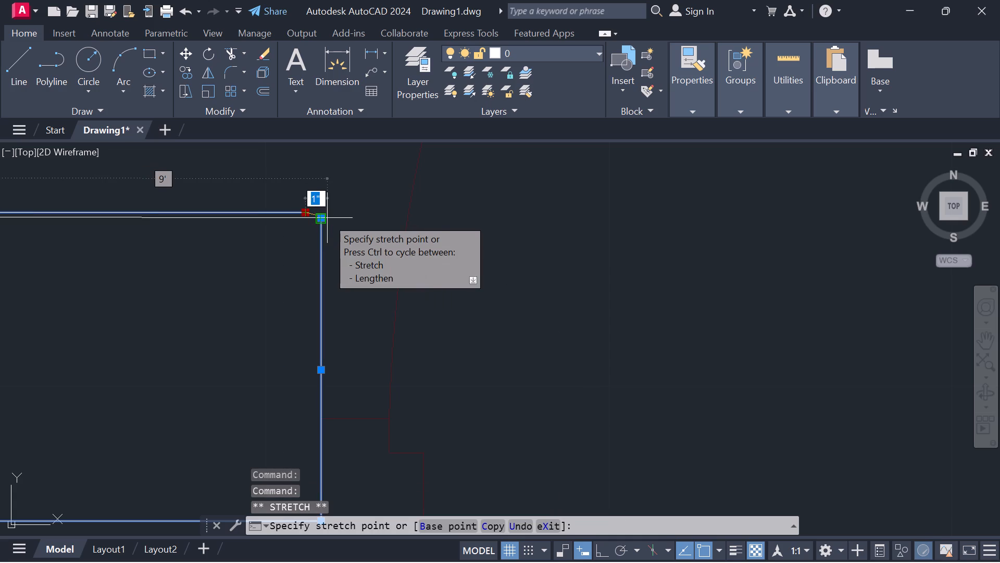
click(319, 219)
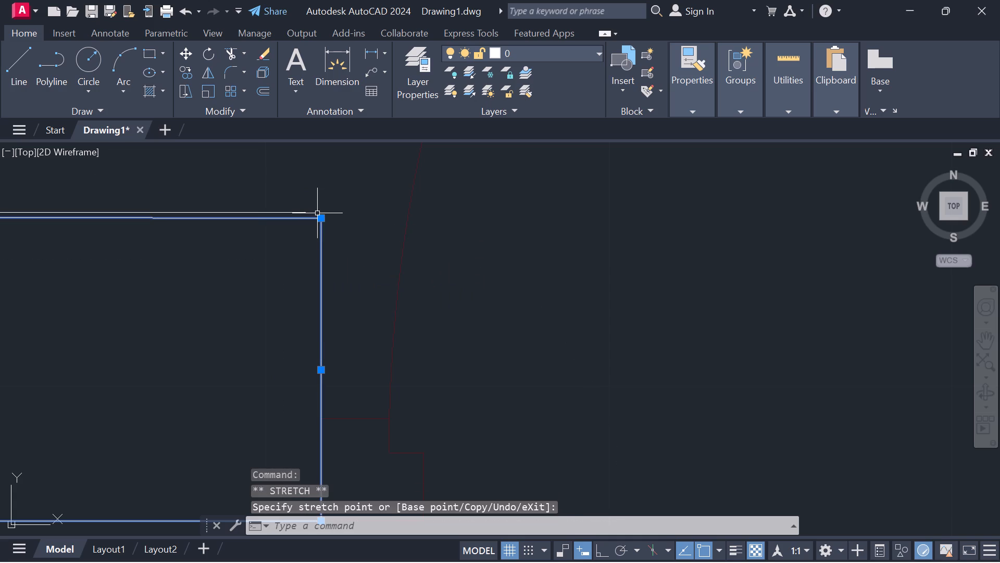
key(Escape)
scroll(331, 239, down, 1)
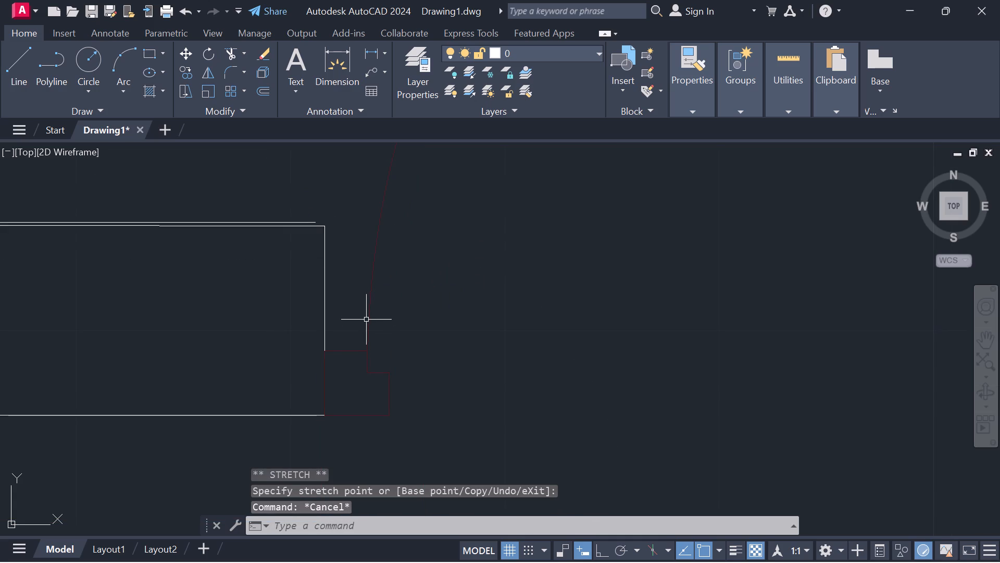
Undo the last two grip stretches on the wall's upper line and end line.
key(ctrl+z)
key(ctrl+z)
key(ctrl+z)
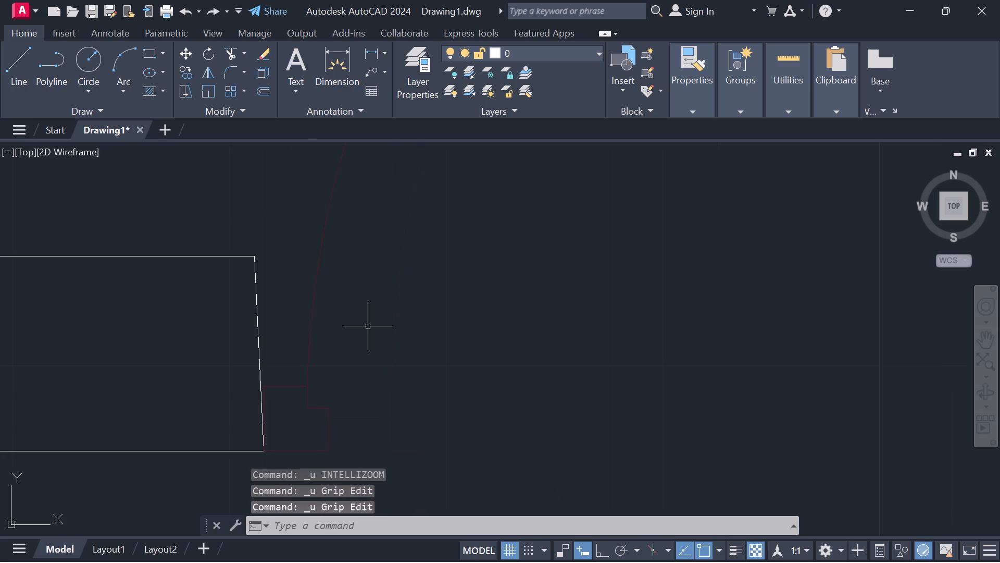
Undo the remaining grip stretch of the lower corner of the wall end beside the sofa.
key(ctrl+z)
key(ctrl+z)
Draw guide lines from the door frame's outer bottom corner: a short one down, then one with Ortho on about 1'-5" straight up past the wall.
scroll(350, 330, down, 2)
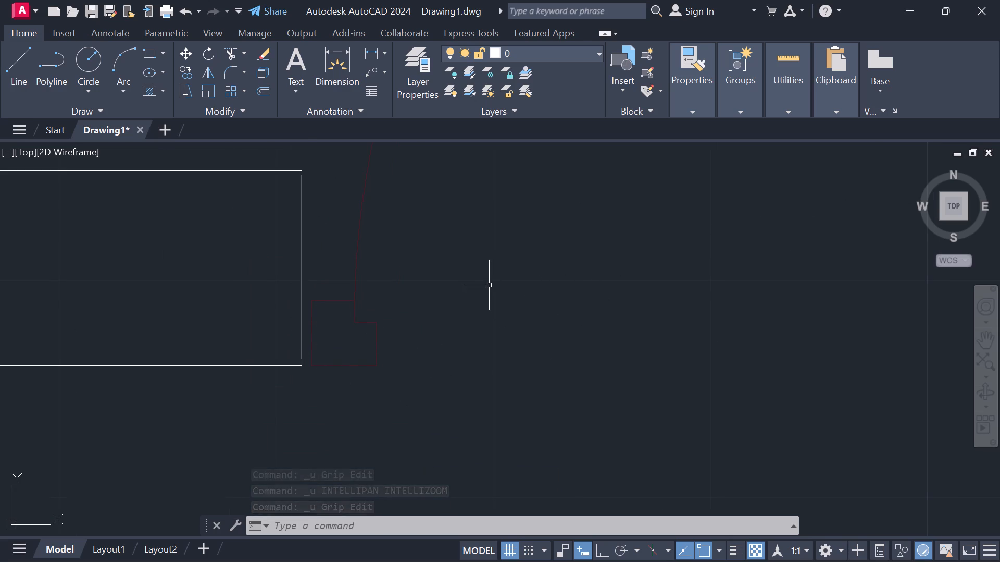
scroll(464, 274, down, 4)
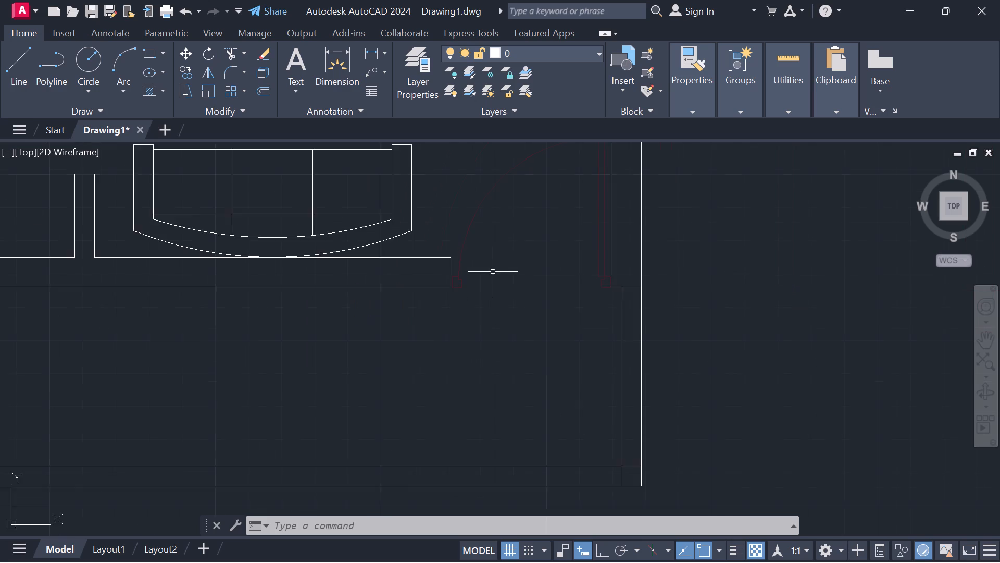
scroll(480, 275, up, 2)
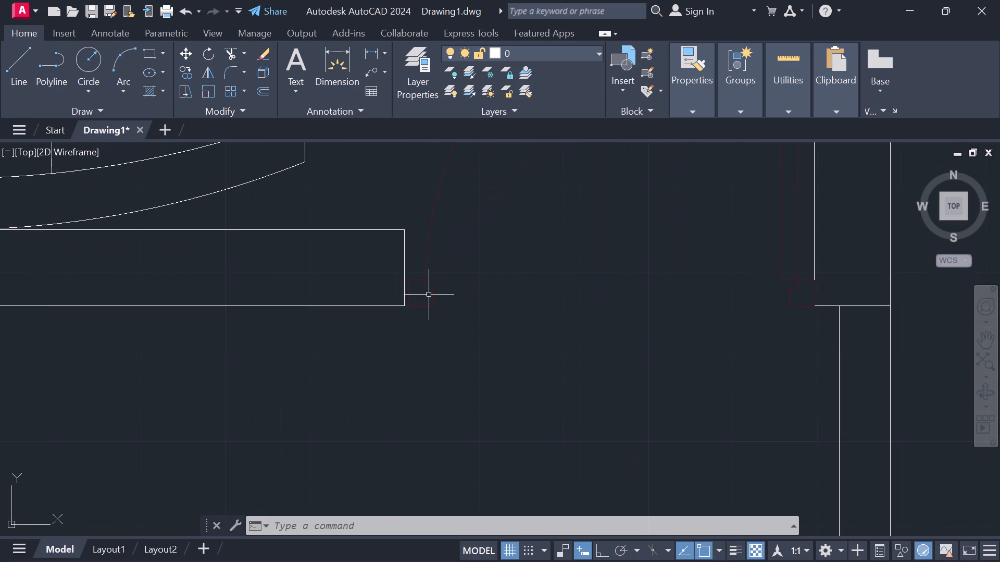
click(6, 68)
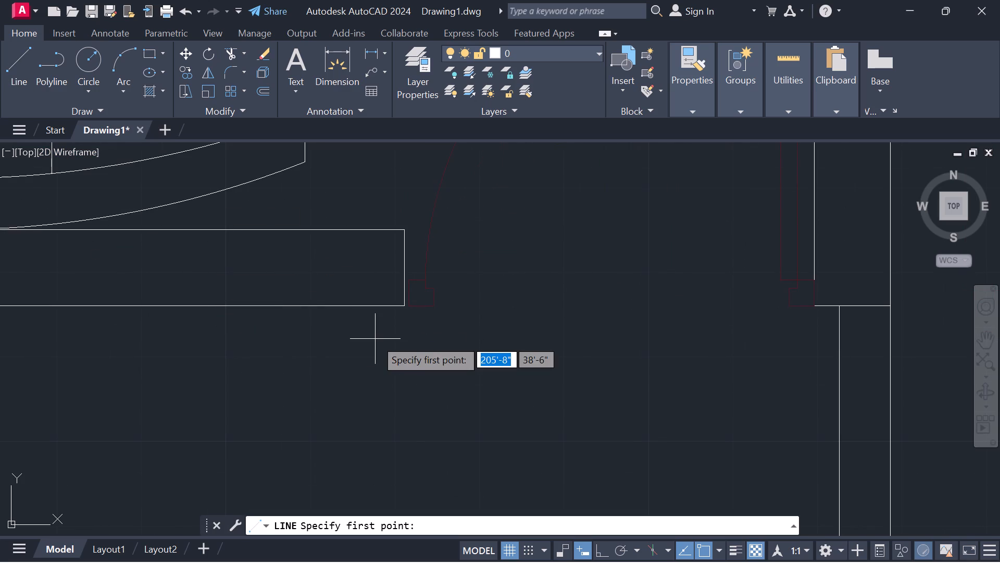
scroll(375, 339, up, 2)
middle_drag(468, 292, 432, 354)
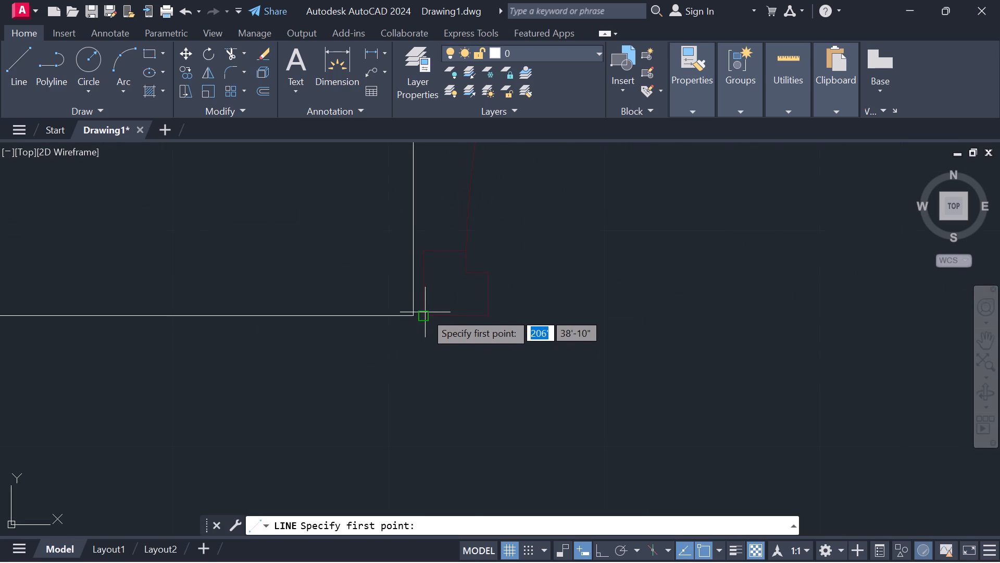
click(425, 312)
click(422, 362)
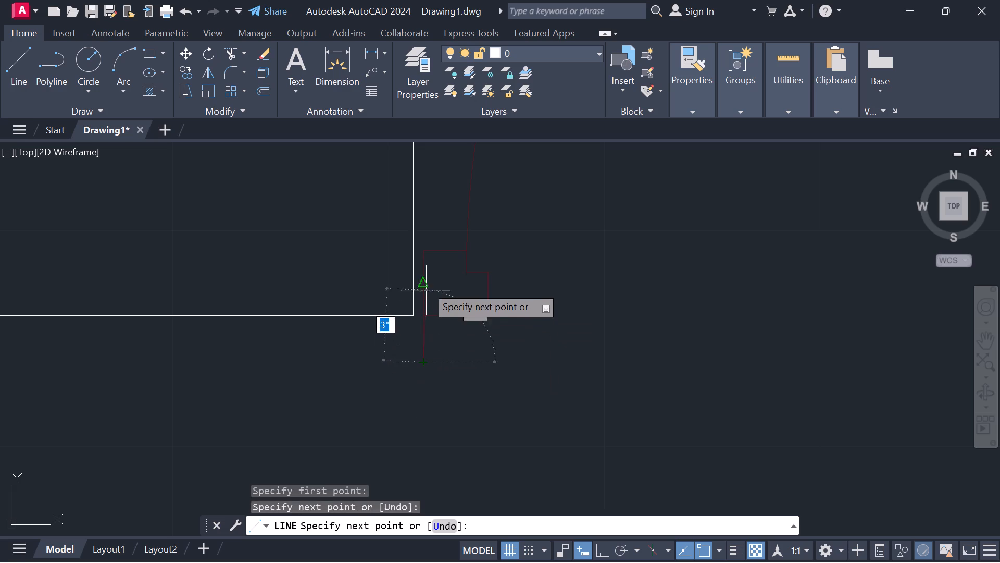
middle_drag(426, 203, 458, 420)
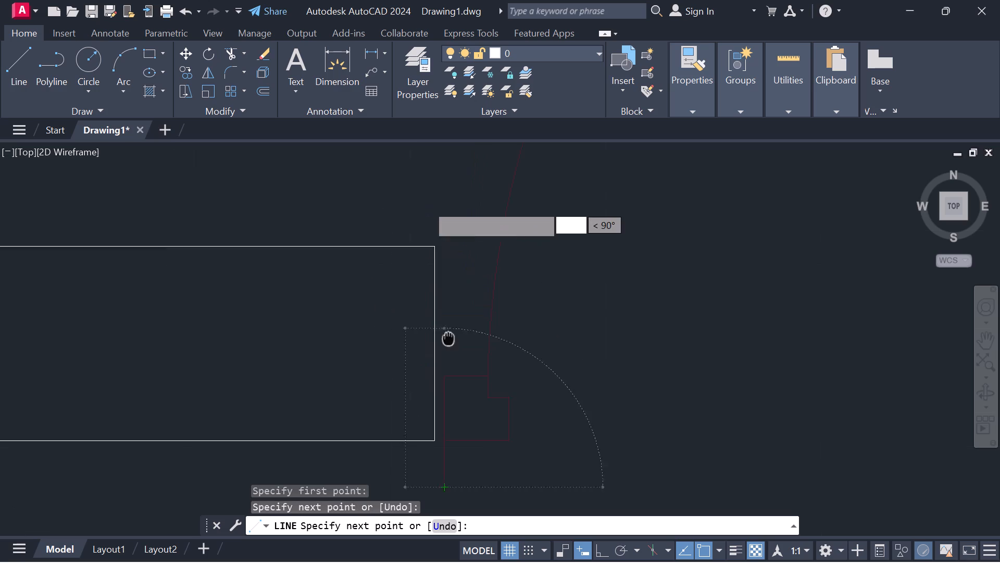
middle_drag(458, 420, 458, 437)
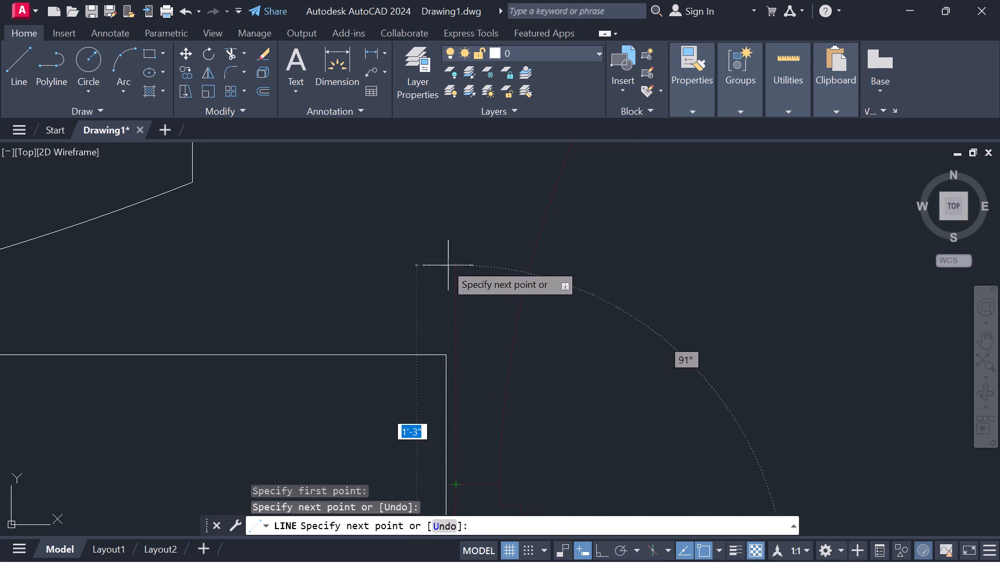
key(F8)
click(462, 220)
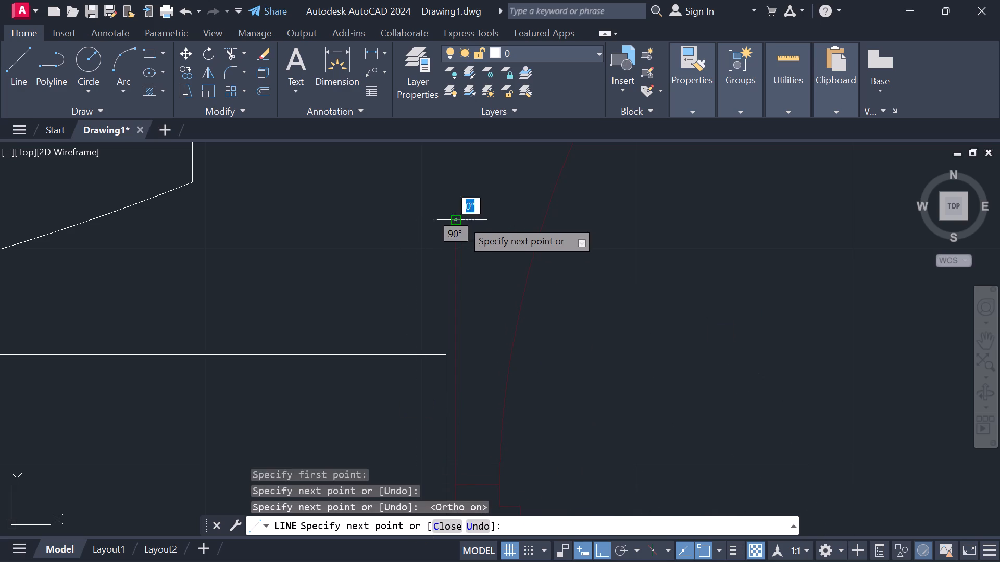
key(Escape)
Select the wall end's upper, end and lower lines and stretch their shared upper corner horizontally to the vertical guide line.
scroll(442, 375, down, 2)
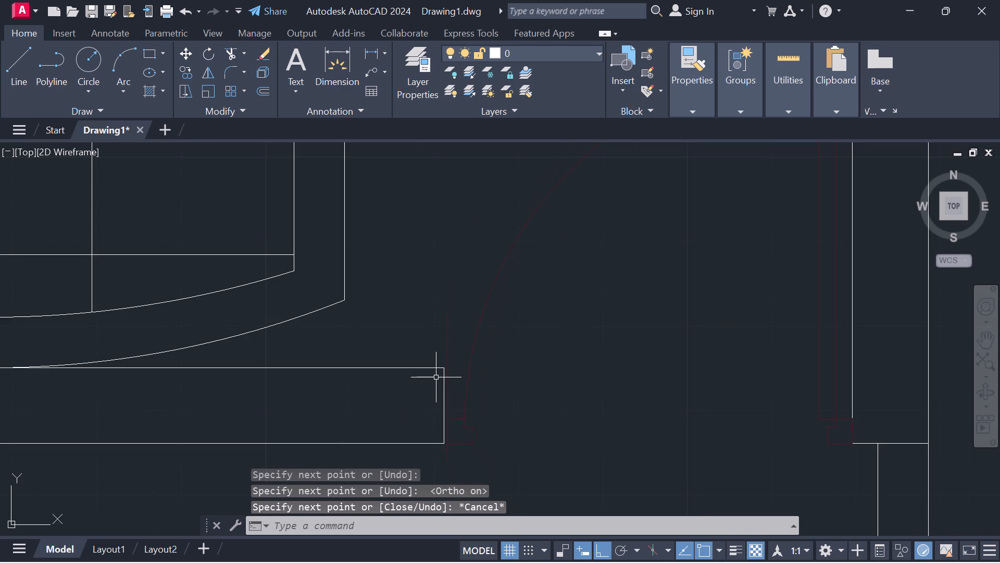
middle_drag(436, 377, 436, 325)
scroll(434, 323, up, 2)
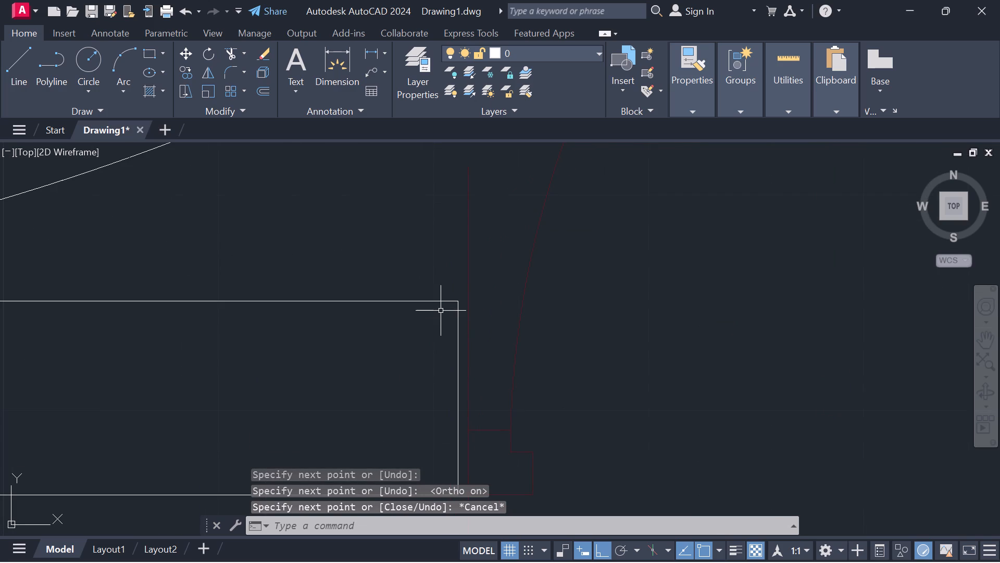
click(427, 301)
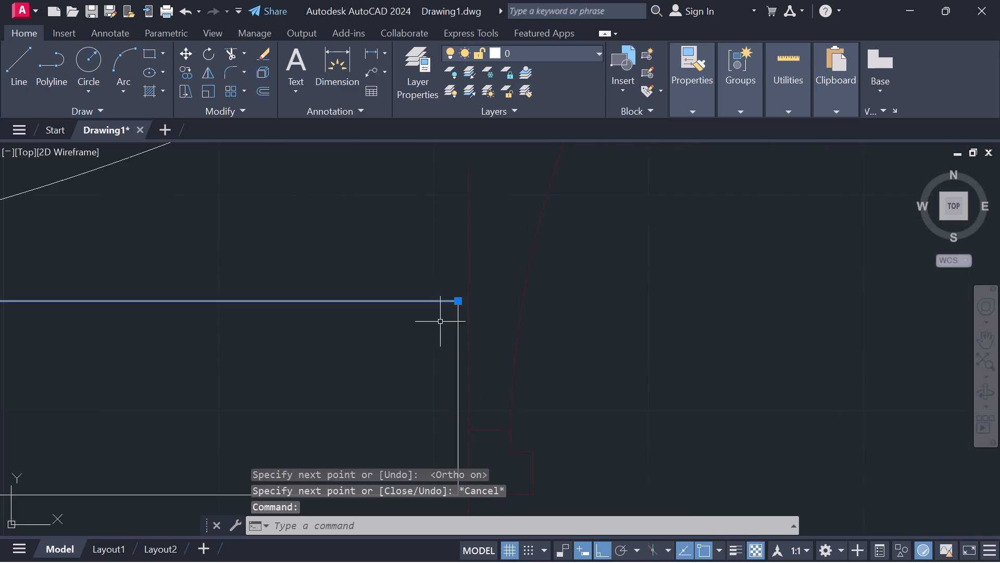
click(456, 332)
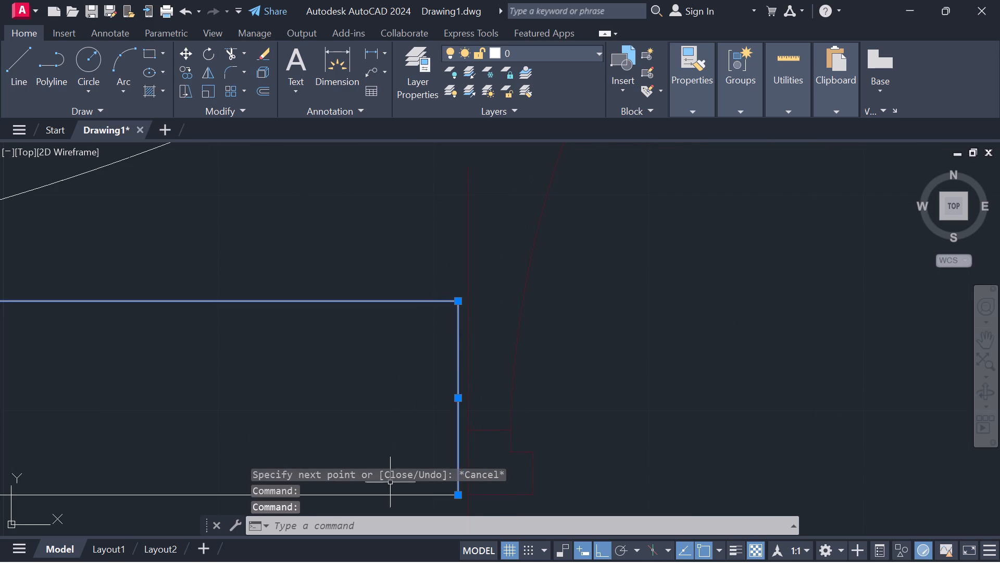
click(389, 496)
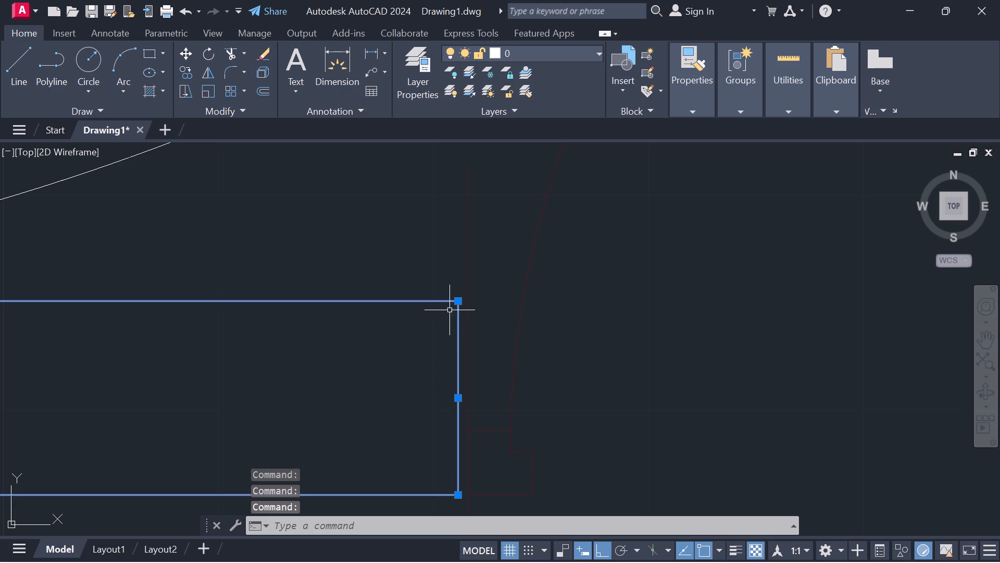
click(457, 304)
scroll(470, 301, up, 3)
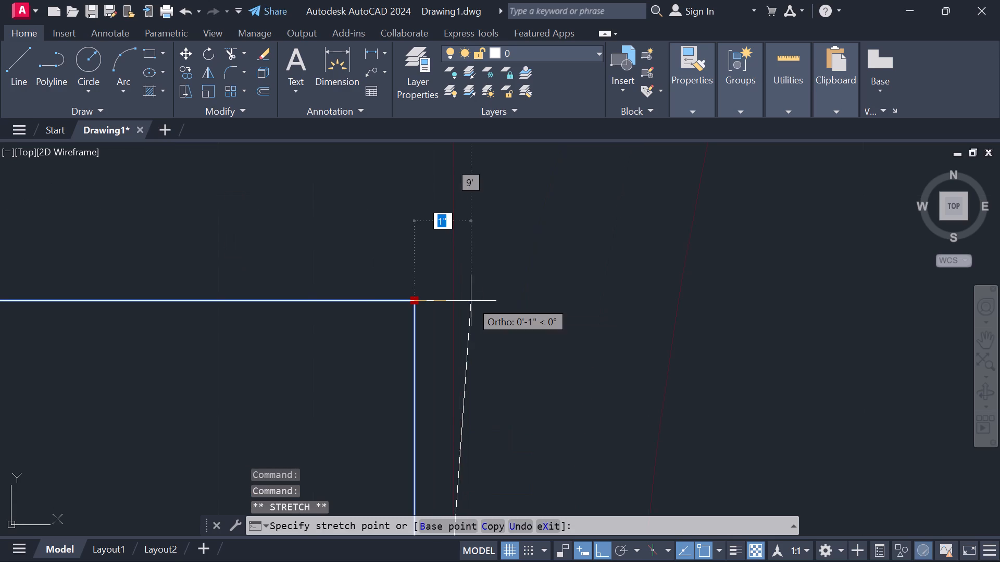
click(454, 301)
Stretch the wall end's shared lower corner to the door frame's outer bottom corner, leaving everything deselected.
scroll(454, 322, down, 1)
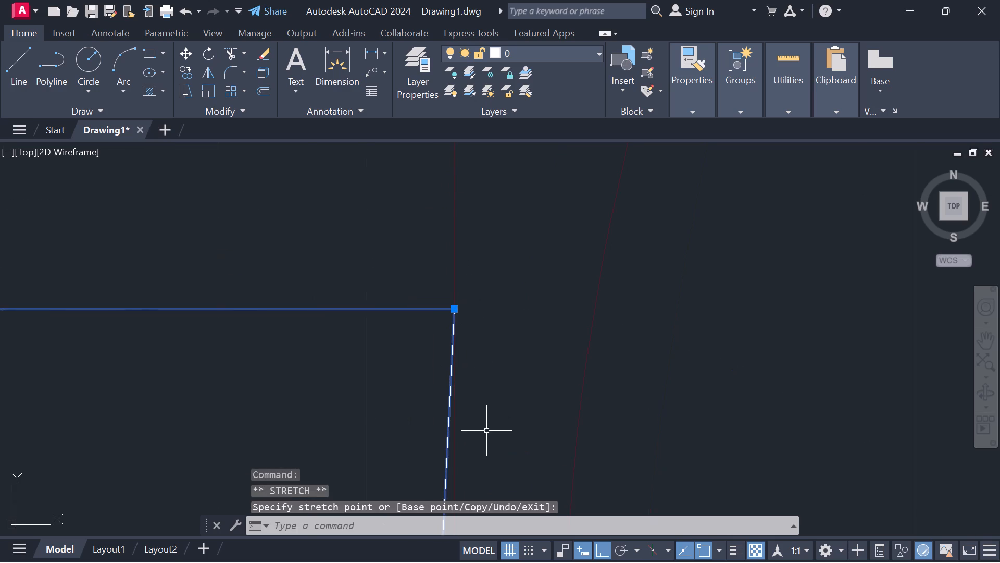
middle_drag(486, 431, 498, 290)
scroll(514, 437, down, 2)
middle_drag(514, 438, 476, 275)
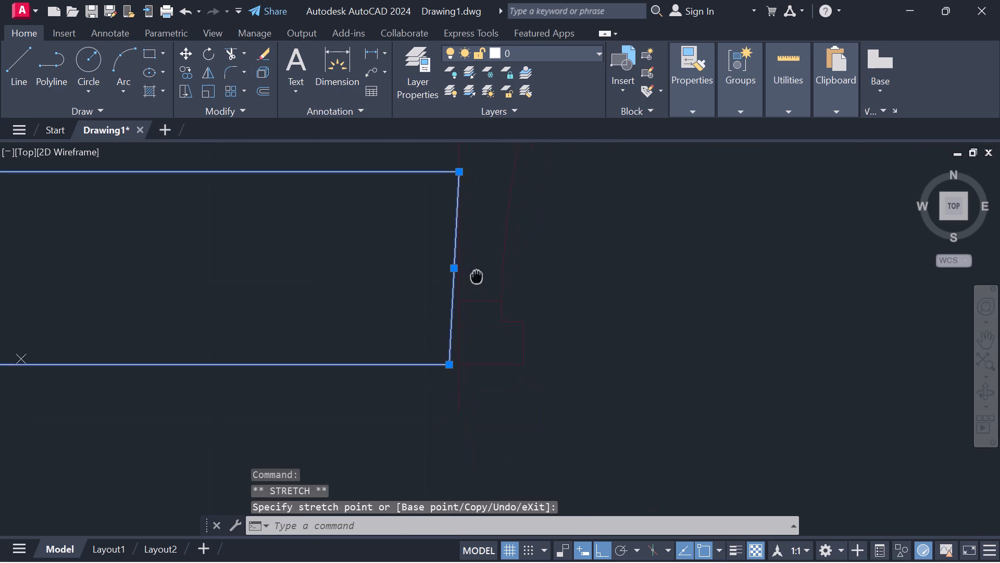
scroll(459, 379, up, 3)
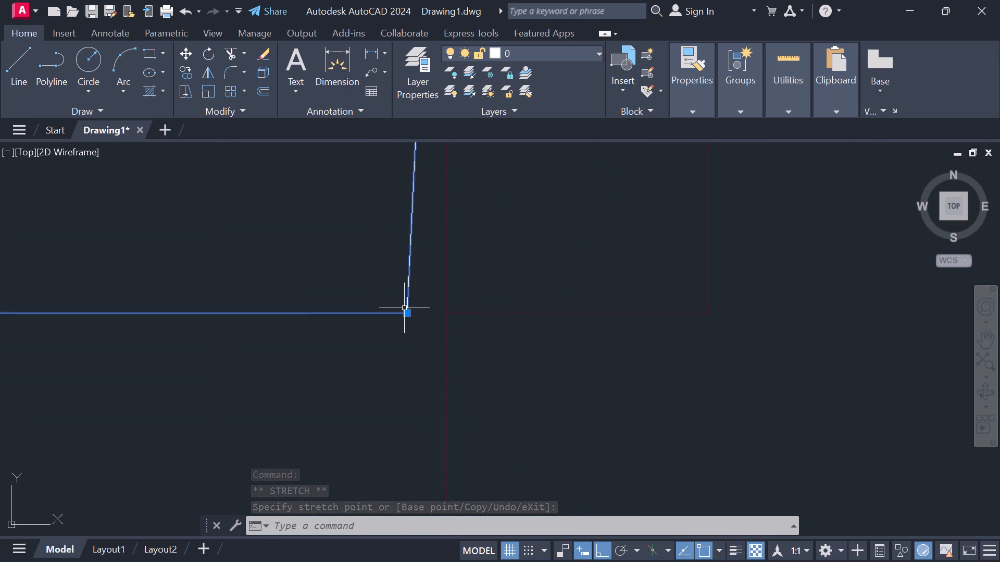
click(405, 313)
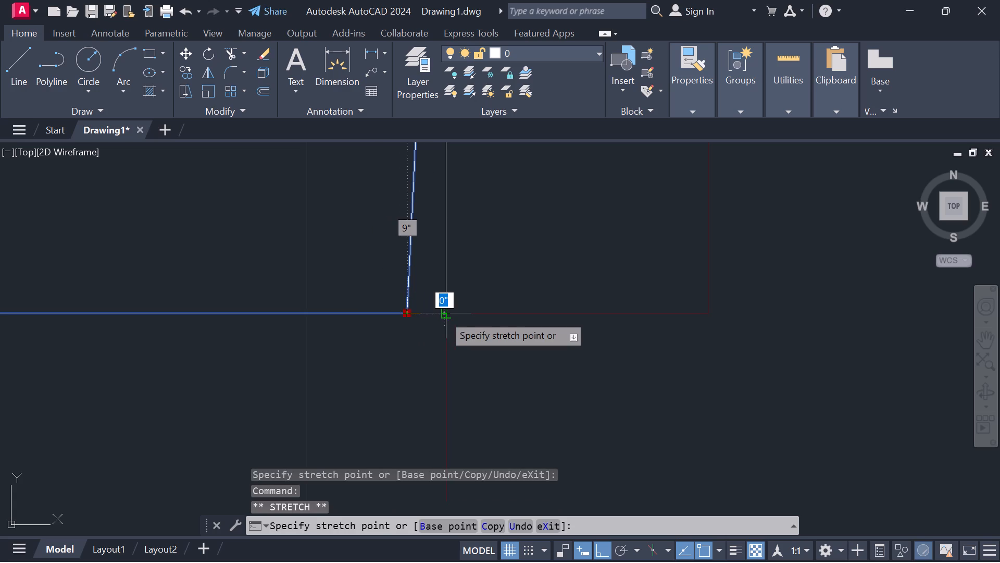
click(443, 314)
key(Escape)
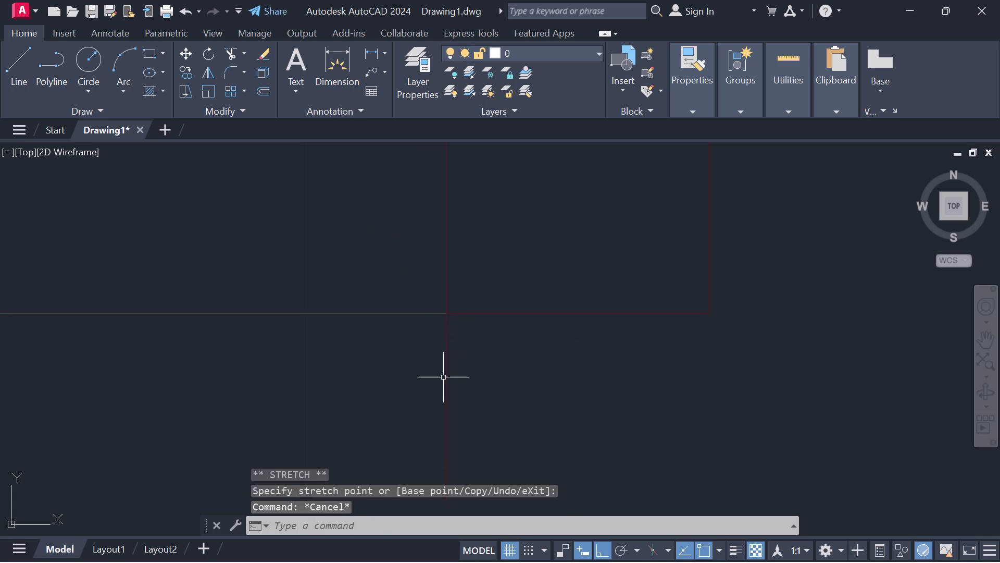
Erase the long and the short vertical guide lines at the 4' door's frame beside the sofa.
click(447, 377)
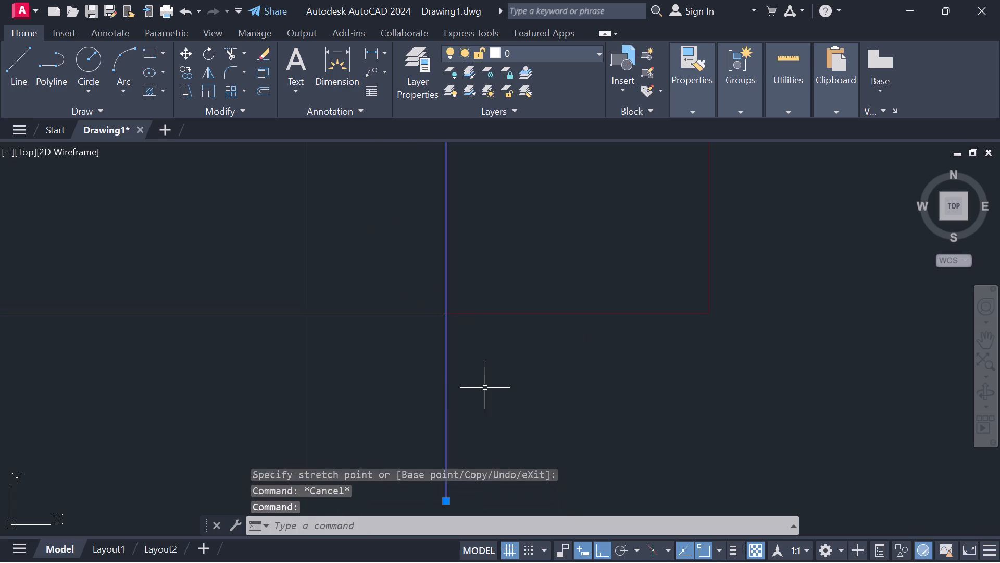
right_click(493, 389)
click(570, 113)
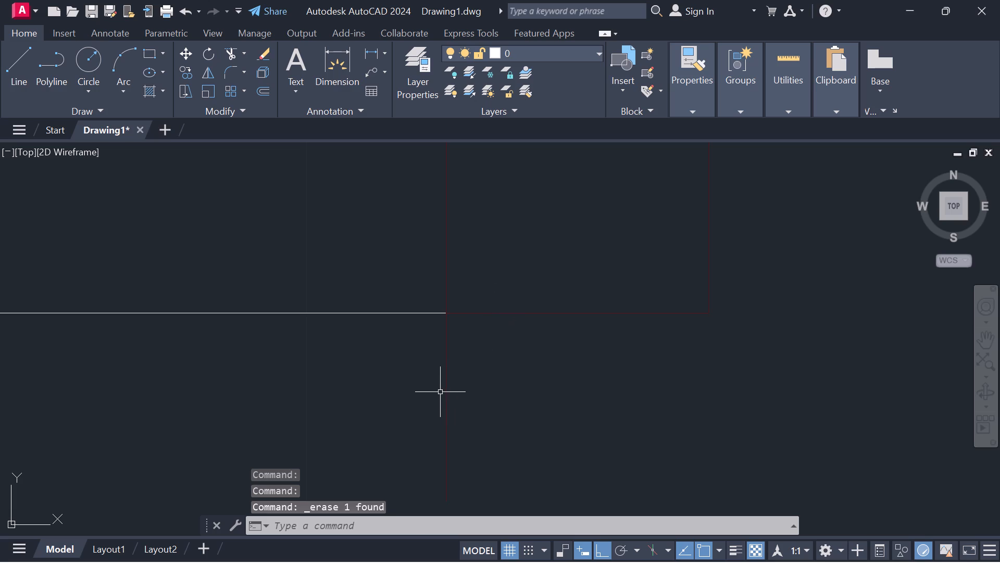
click(445, 388)
right_click(494, 402)
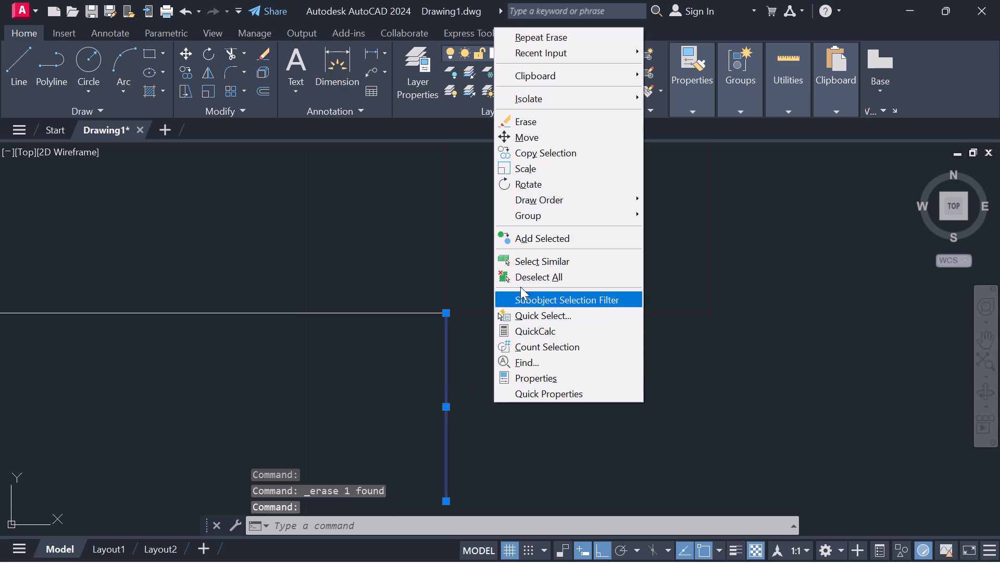
click(524, 124)
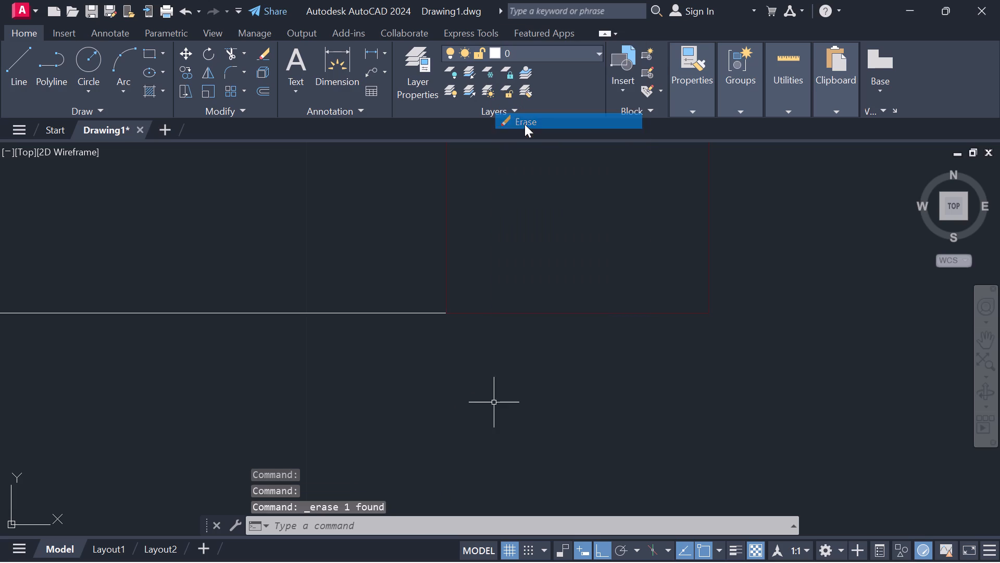
Draw a single vertical line in the empty space to the east of the house's outer wall.
scroll(506, 380, down, 3)
scroll(584, 403, down, 2)
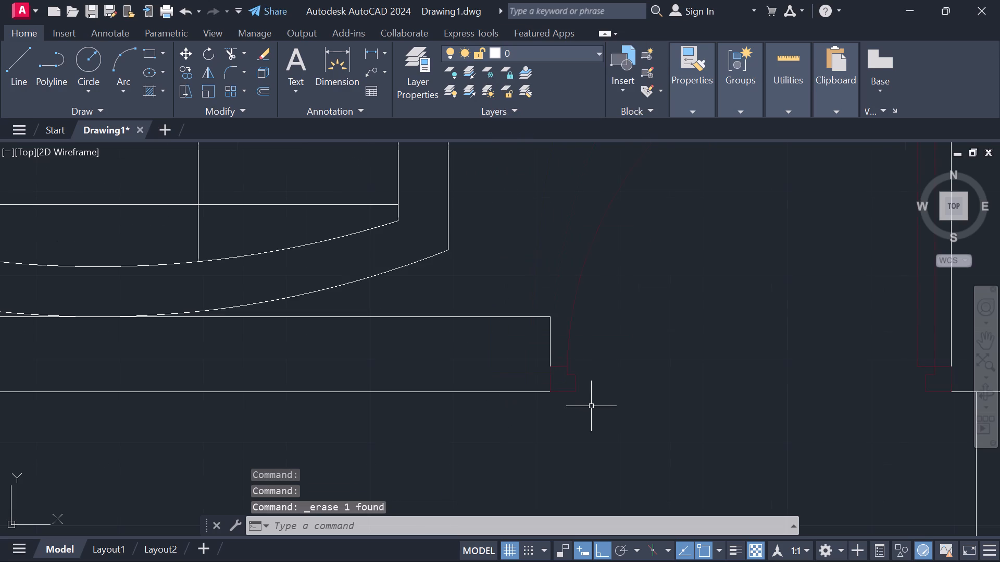
scroll(623, 411, down, 1)
middle_drag(711, 391, 599, 410)
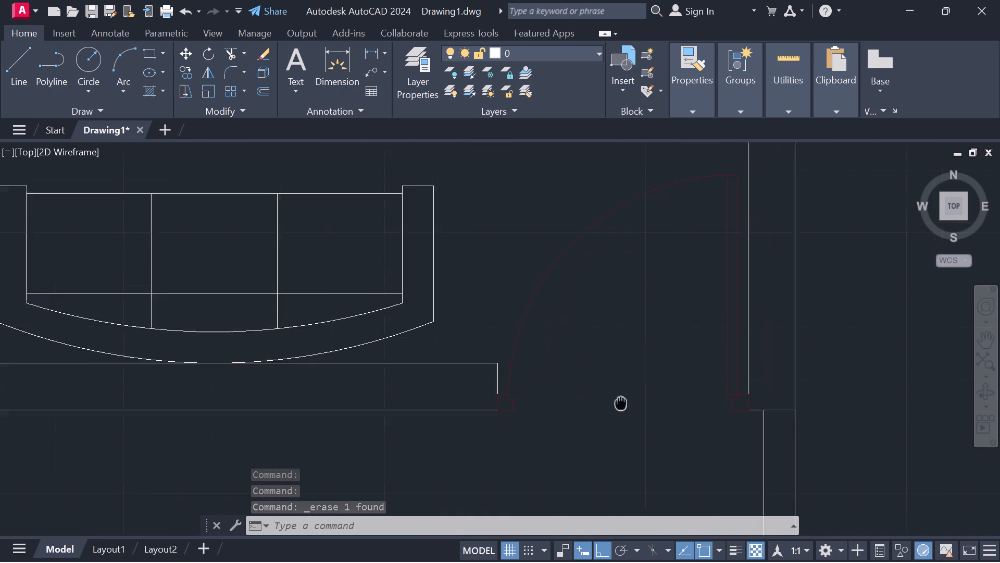
middle_drag(599, 410, 402, 429)
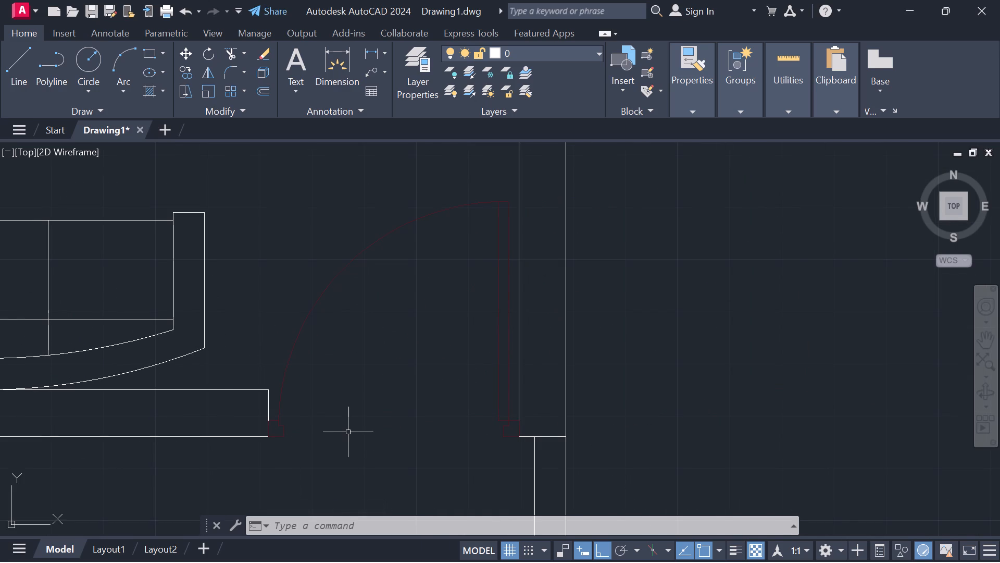
scroll(348, 432, down, 2)
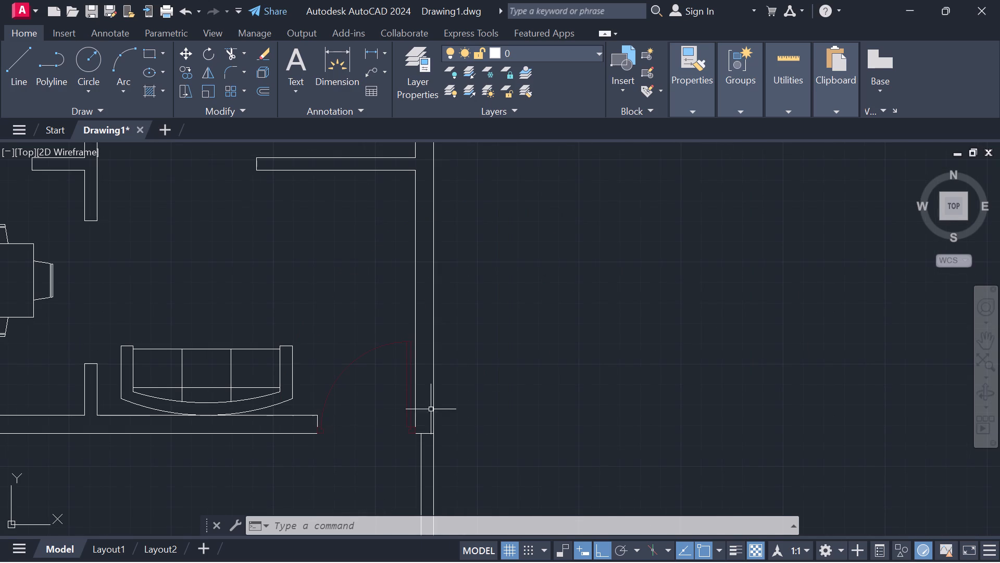
click(651, 364)
click(808, 380)
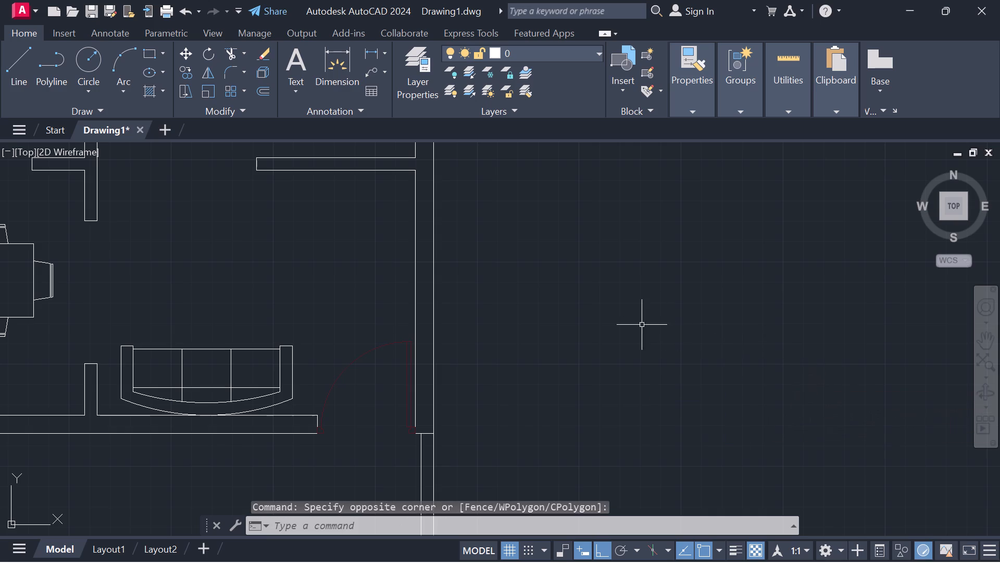
click(16, 81)
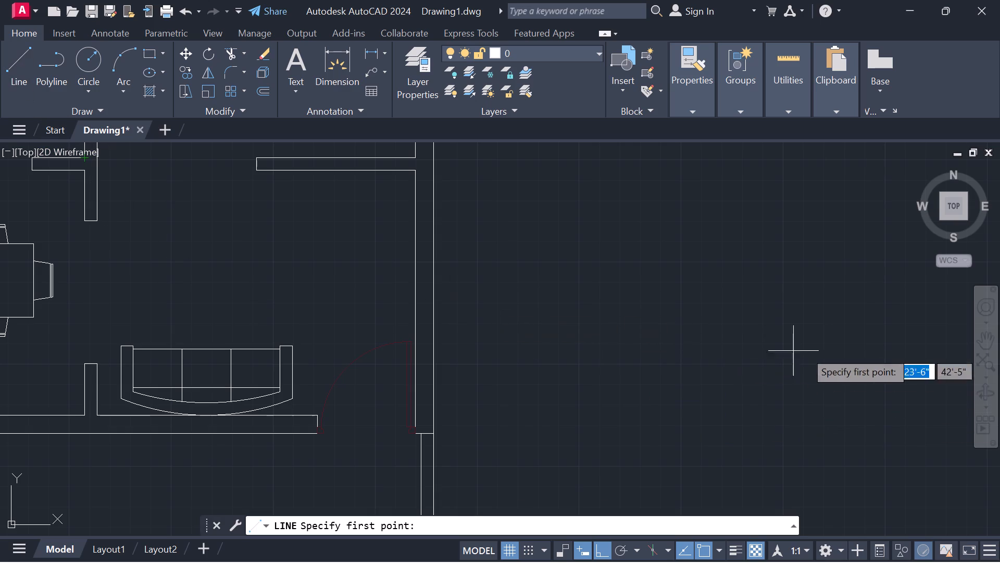
drag(819, 347, 789, 333)
click(747, 227)
key(Escape)
key(Escape)
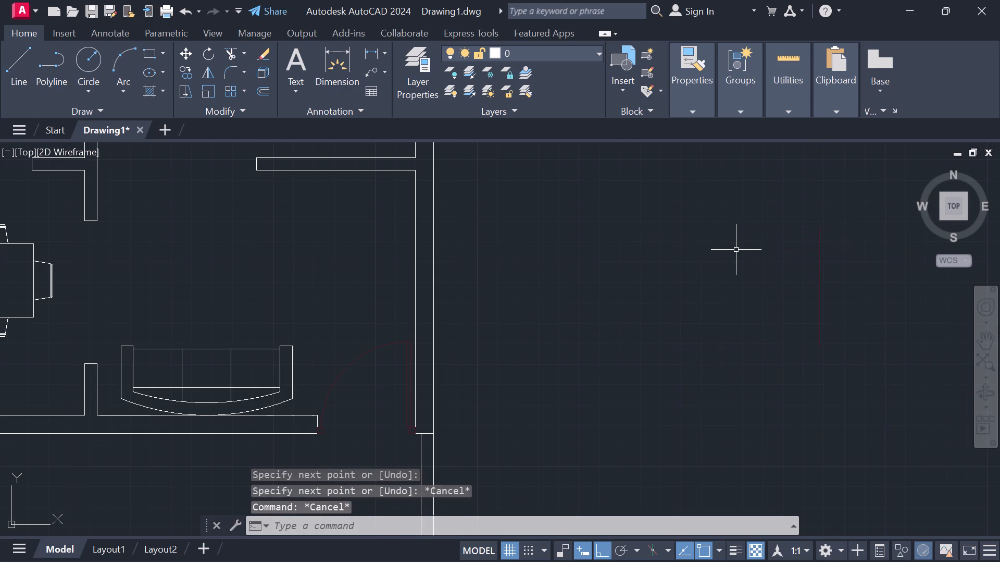
key(Escape)
Set the current object color to ByLayer with nothing selected.
click(689, 111)
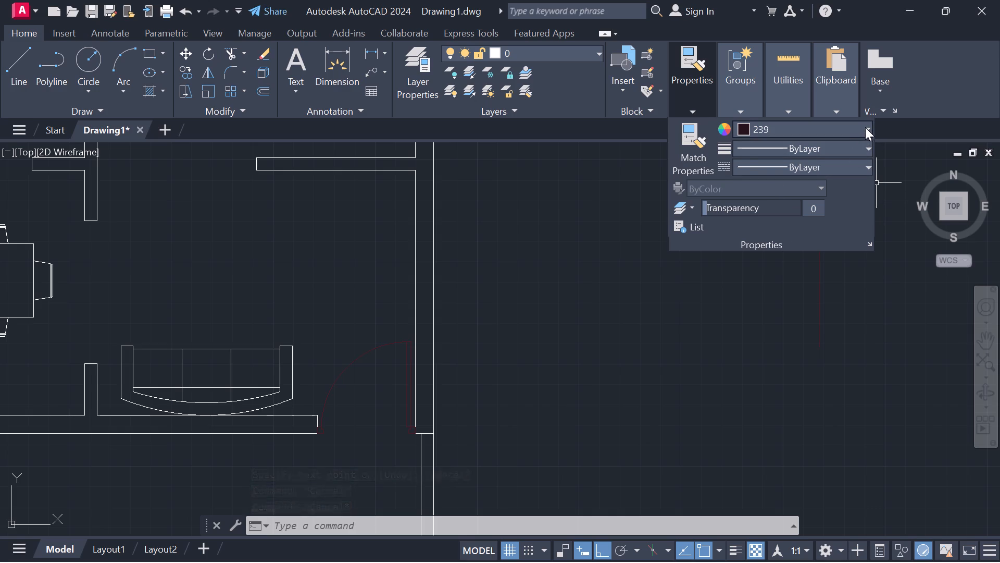
click(865, 127)
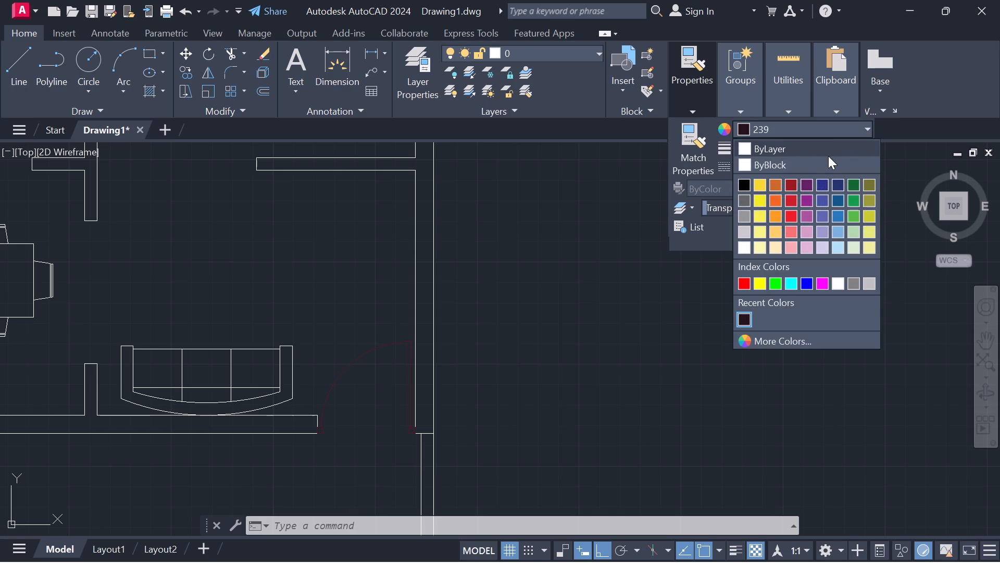
click(830, 153)
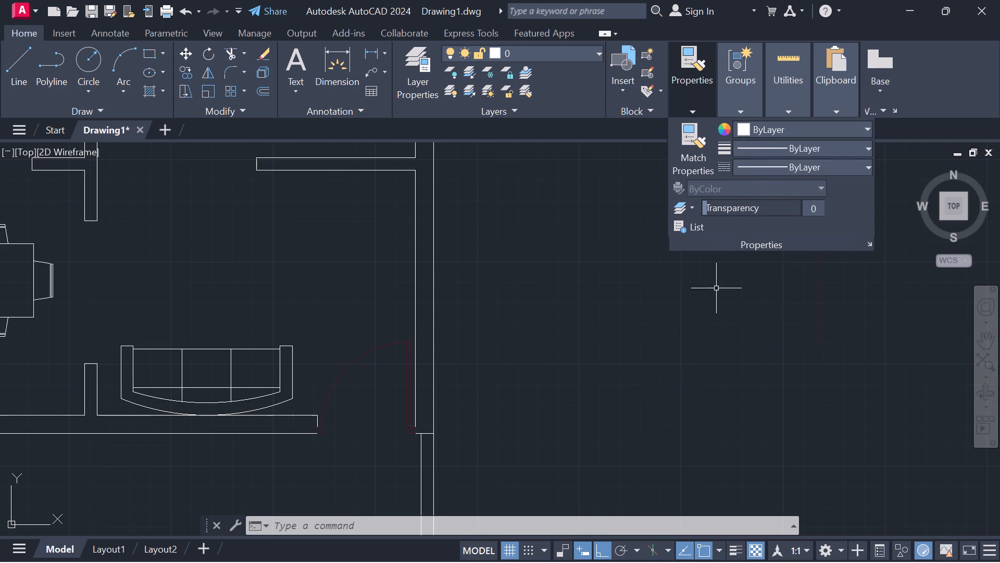
click(708, 308)
click(676, 372)
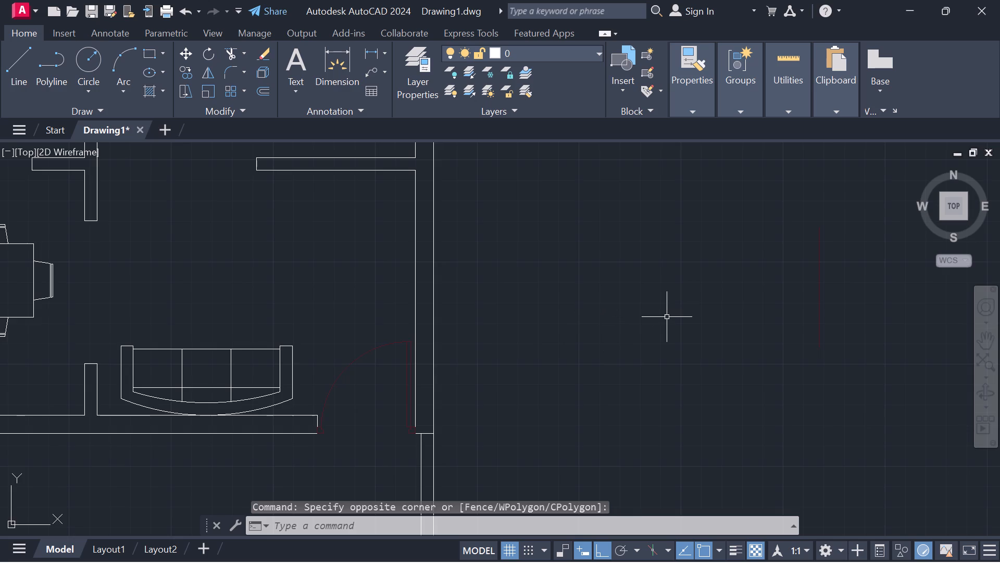
Erase the single vertical line standing in the empty space east of the house's outer wall.
scroll(668, 320, down, 2)
drag(700, 280, 654, 388)
right_click(770, 365)
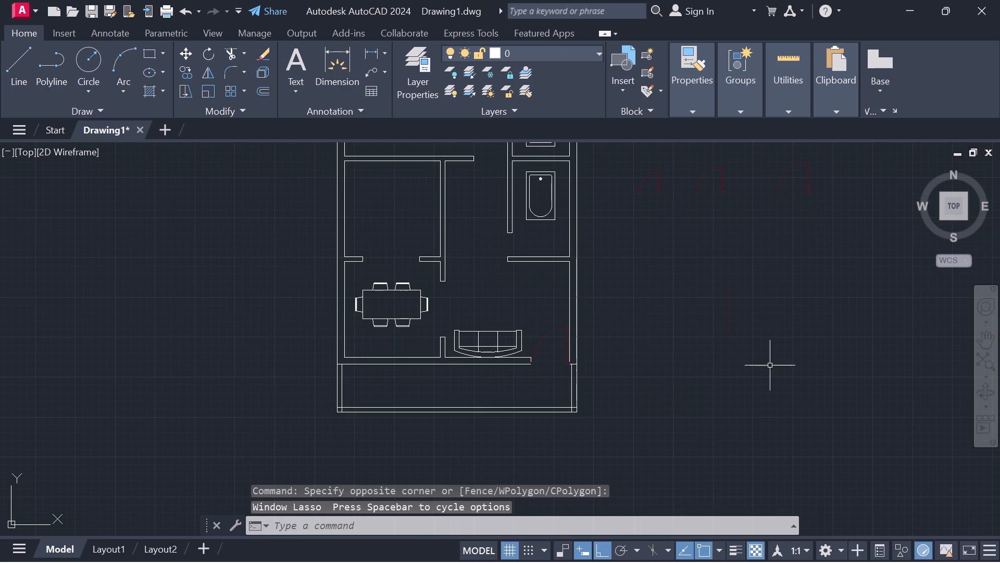
key(Escape)
drag(772, 280, 714, 378)
right_click(748, 370)
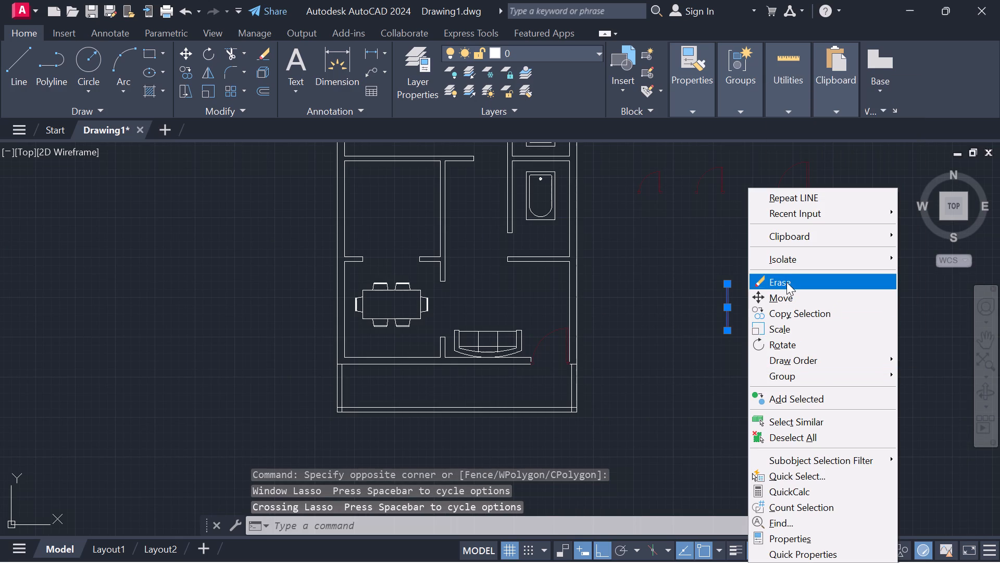
click(786, 282)
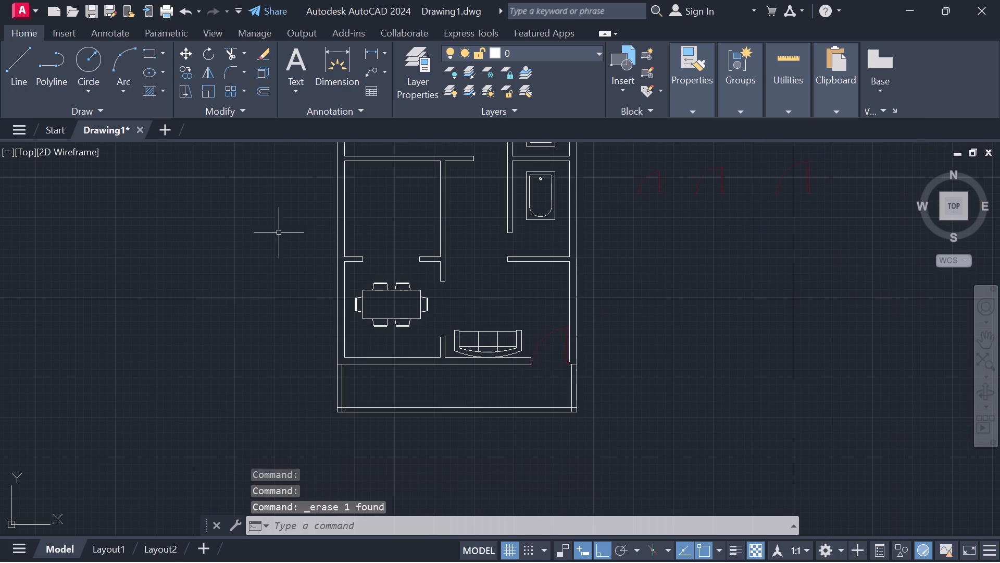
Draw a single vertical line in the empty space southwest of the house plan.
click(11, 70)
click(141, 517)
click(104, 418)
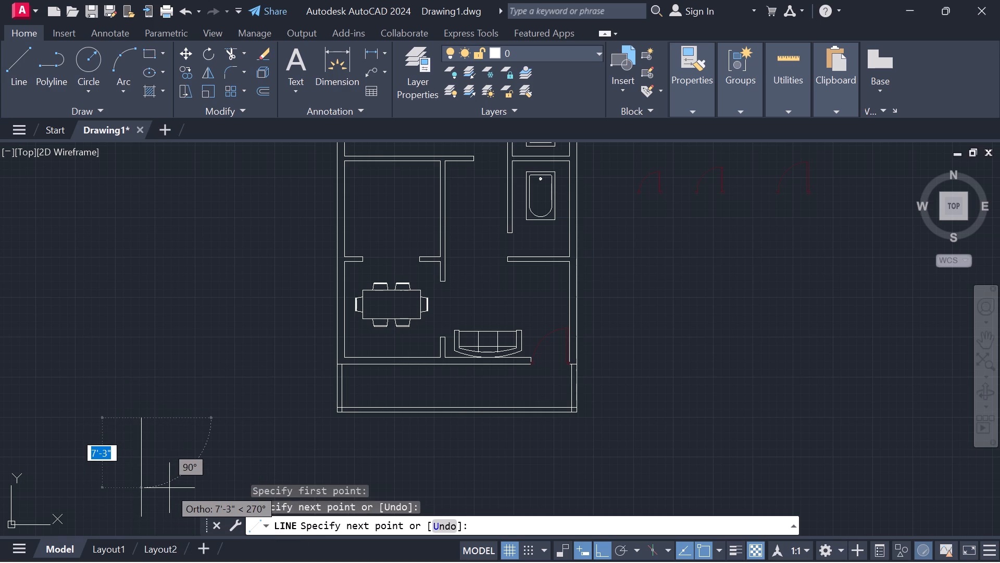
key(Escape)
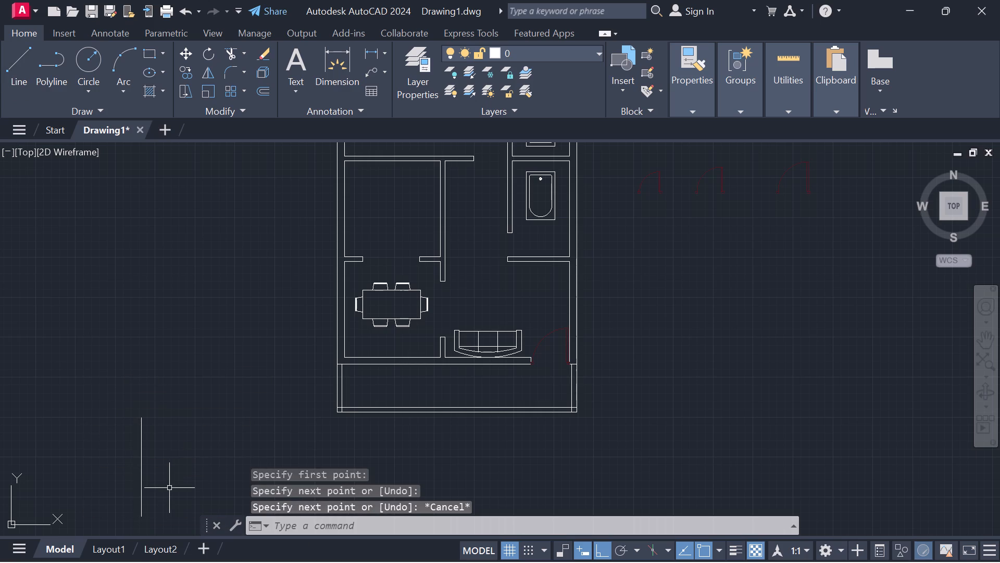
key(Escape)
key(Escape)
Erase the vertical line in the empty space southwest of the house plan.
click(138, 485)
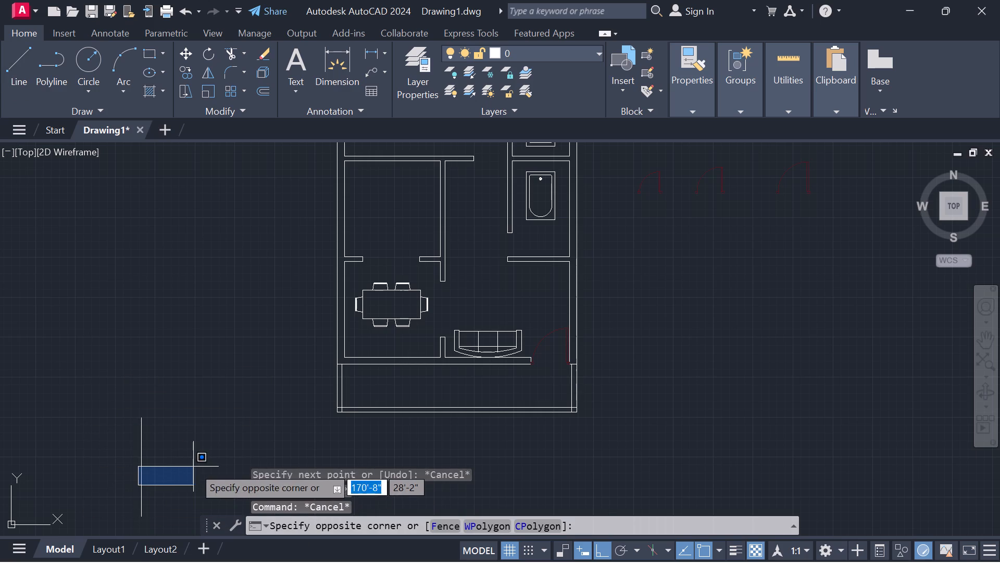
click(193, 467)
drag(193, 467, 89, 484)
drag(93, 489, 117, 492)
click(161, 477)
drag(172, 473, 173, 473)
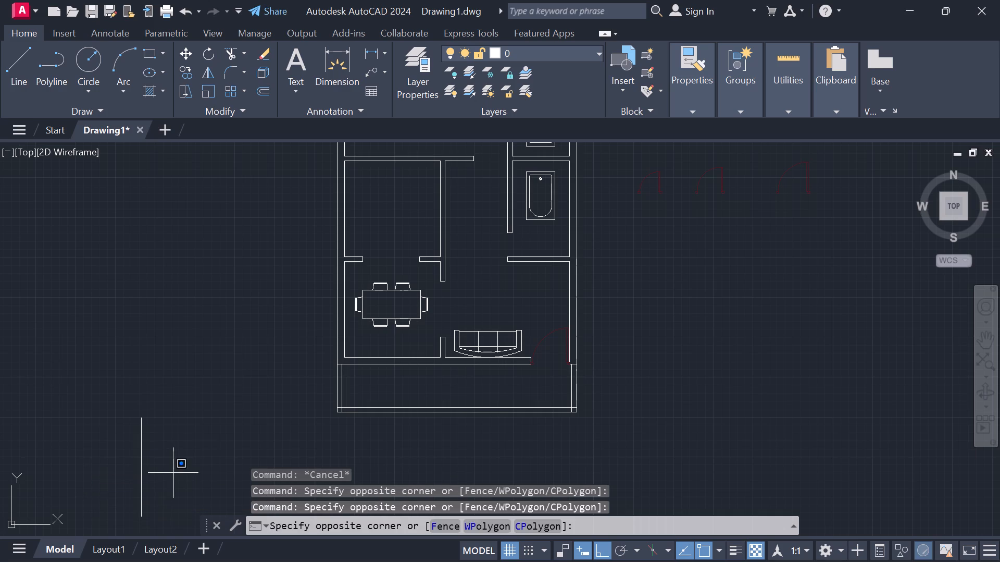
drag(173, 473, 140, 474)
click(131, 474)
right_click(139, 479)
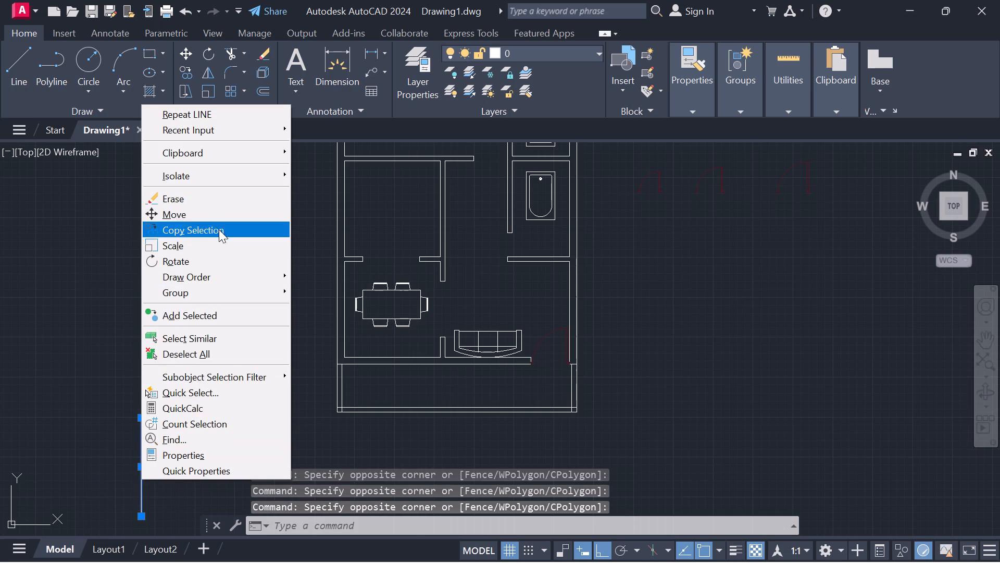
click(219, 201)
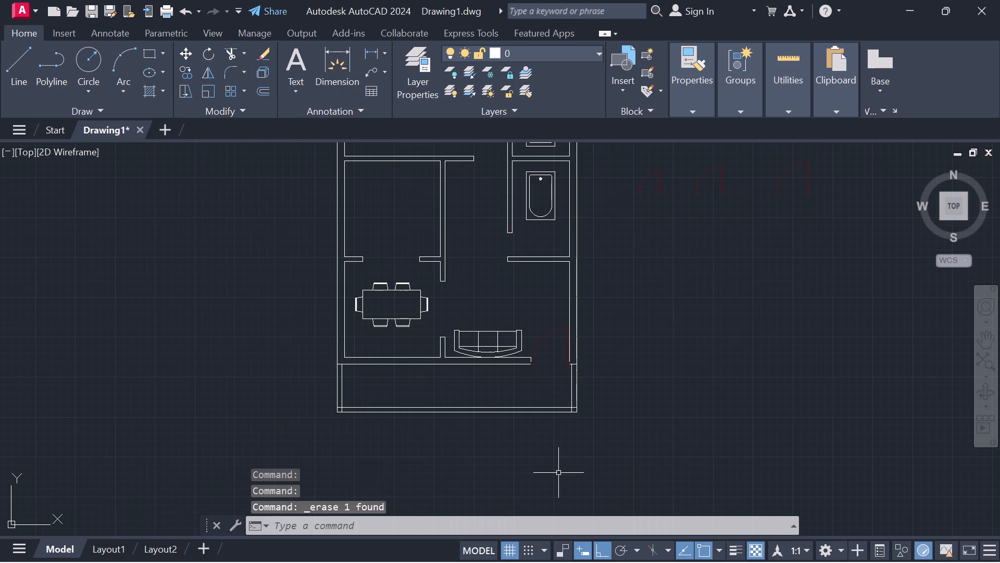
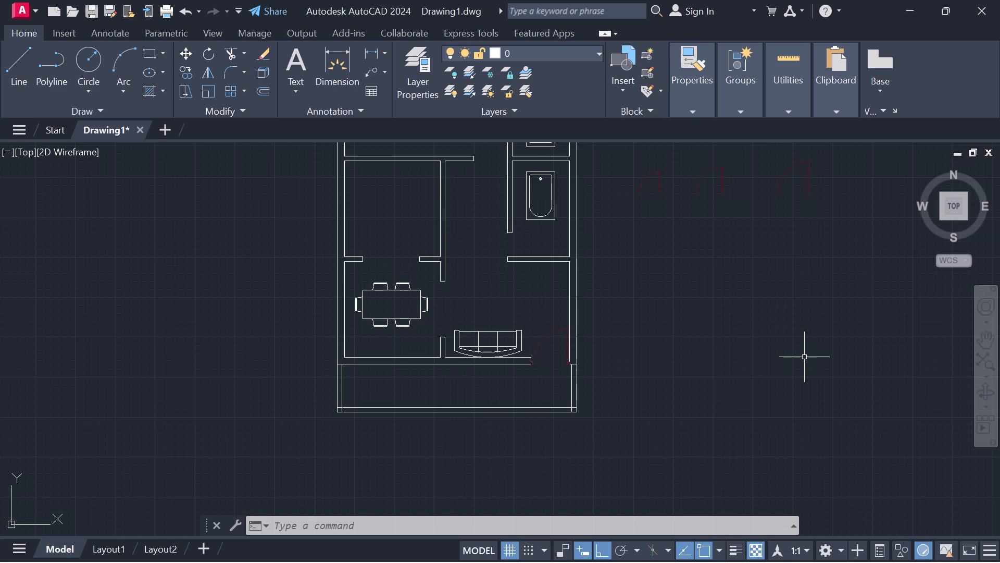
Move the easternmost, largest spare door into the bedroom opening, placing its west frame's lower corner at the bedroom's south wall end.
scroll(805, 347, up, 1)
scroll(633, 372, down, 2)
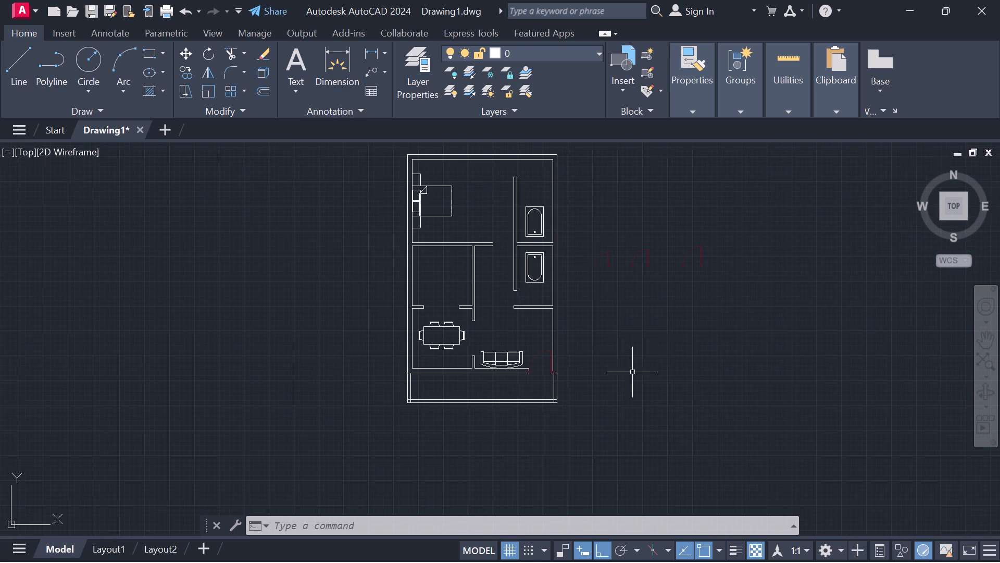
middle_drag(636, 331, 549, 472)
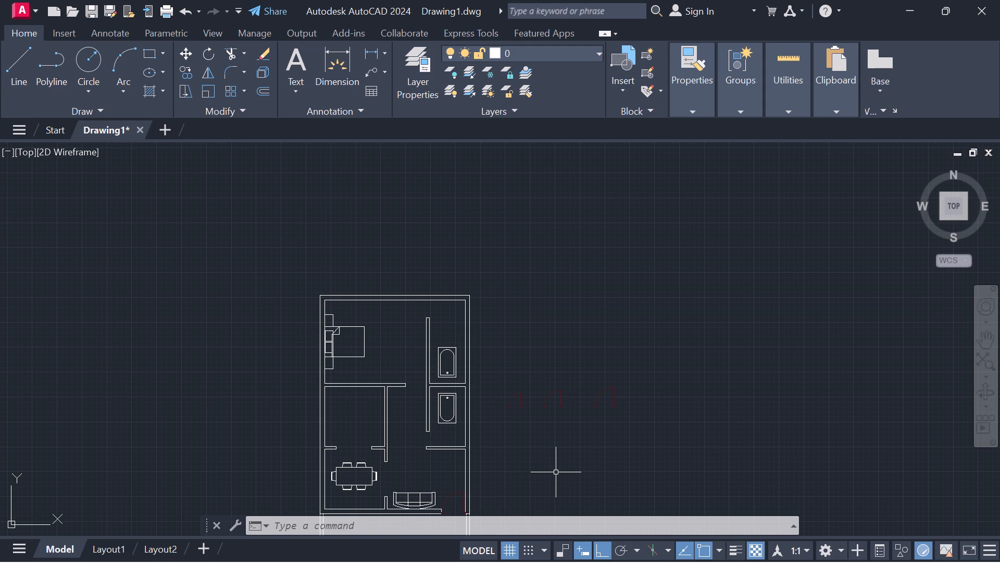
scroll(569, 462, up, 2)
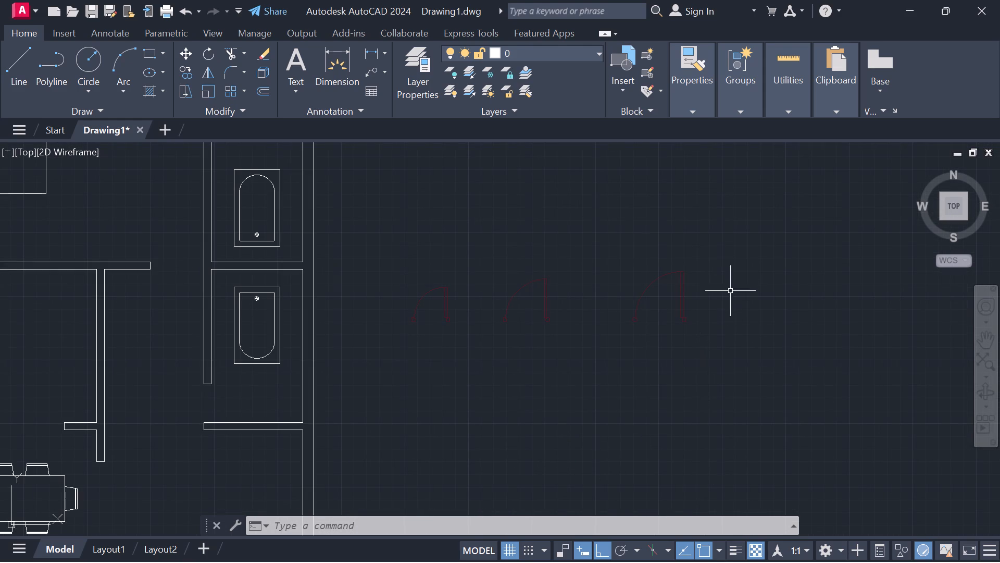
drag(729, 266, 834, 397)
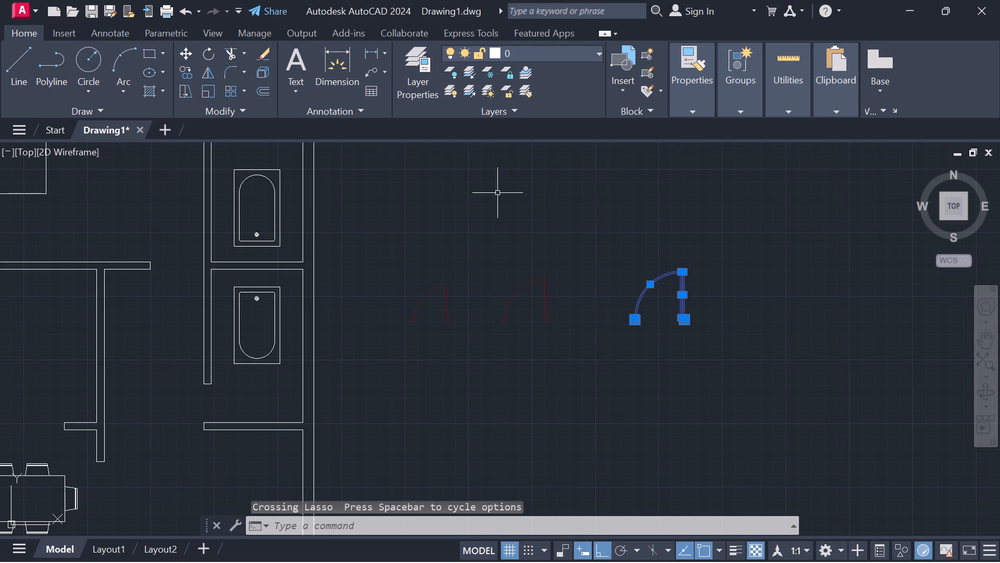
click(180, 53)
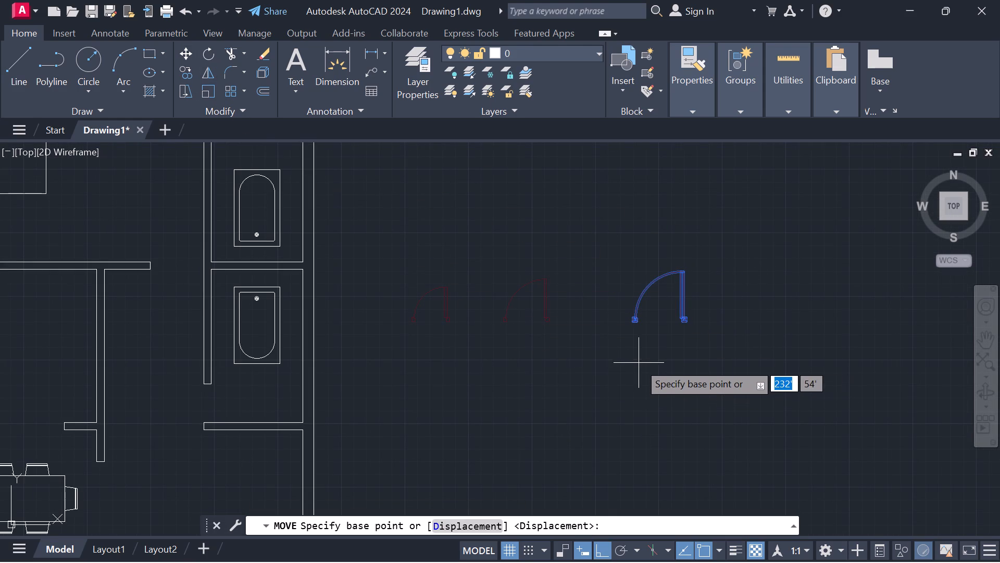
scroll(639, 363, up, 3)
click(612, 202)
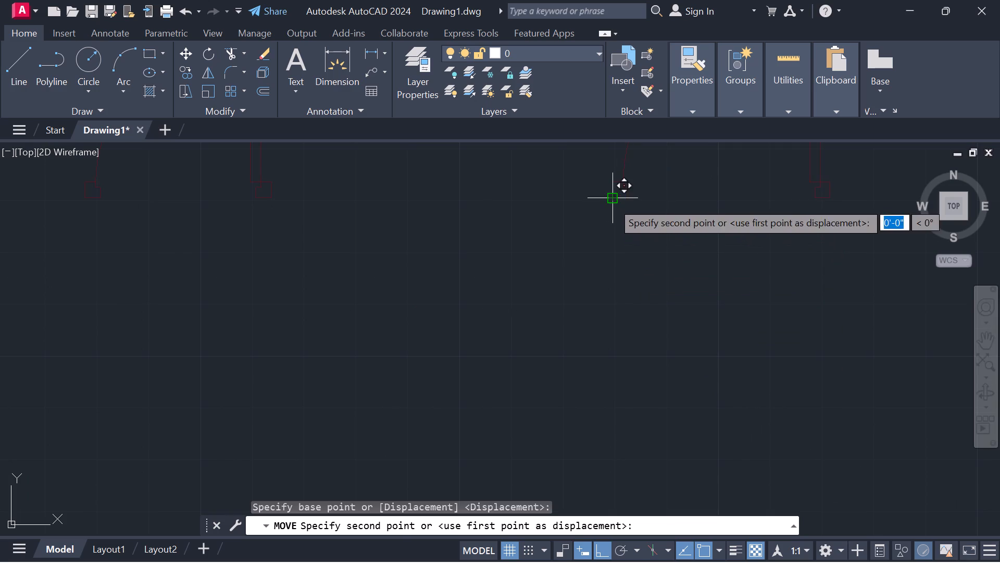
scroll(501, 254, down, 3)
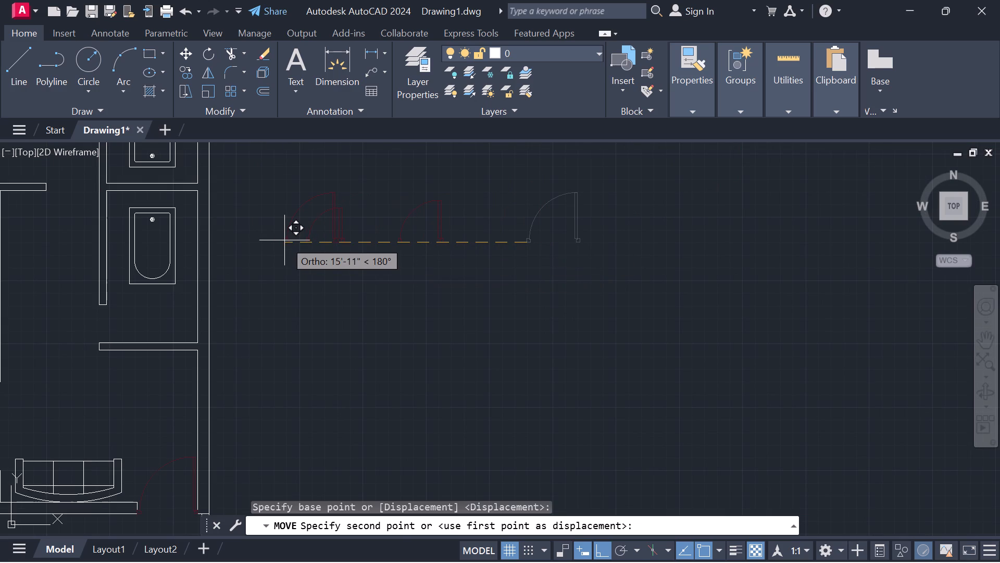
key(F8)
middle_drag(277, 205, 435, 246)
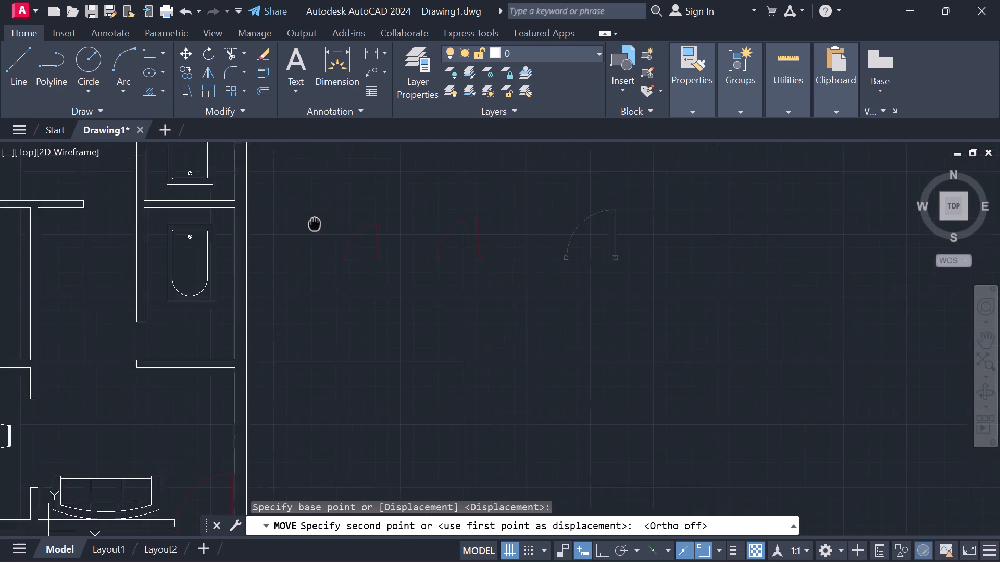
middle_drag(435, 246, 686, 274)
scroll(481, 266, up, 3)
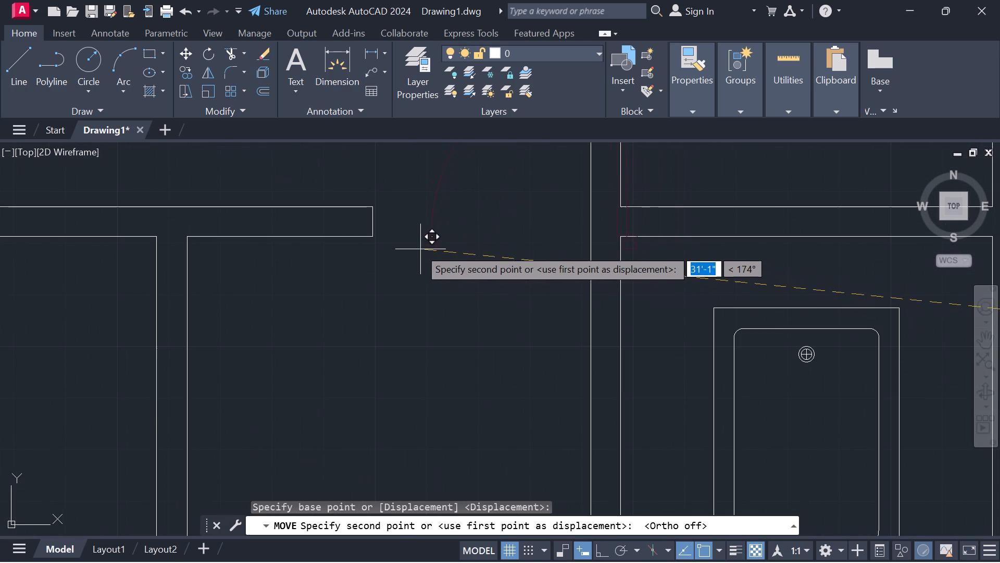
click(376, 235)
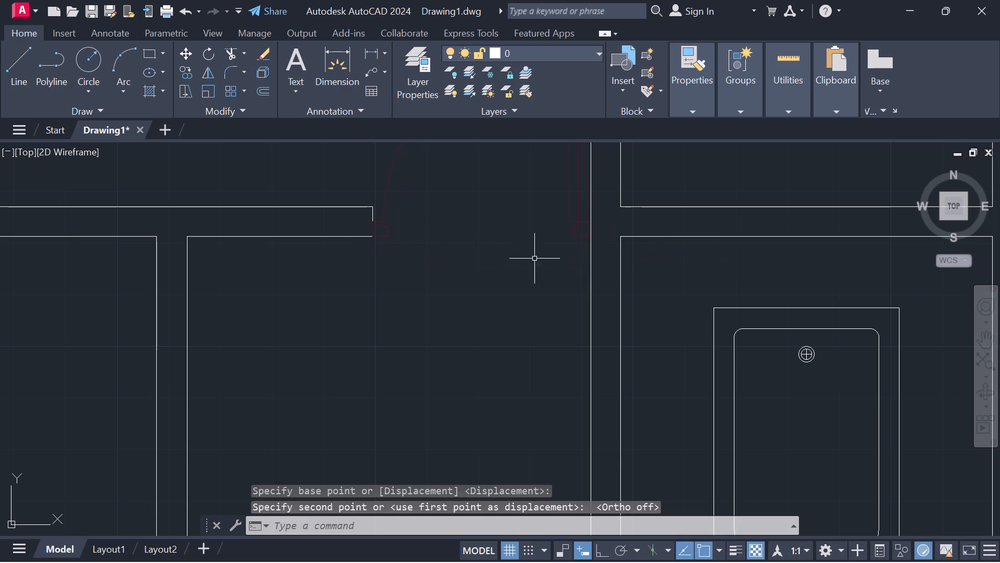
Stretch both outer corners of the moved door's hinge-side frame east to meet the adjacent vertical bathroom wall line.
scroll(616, 259, up, 3)
middle_drag(568, 226, 579, 364)
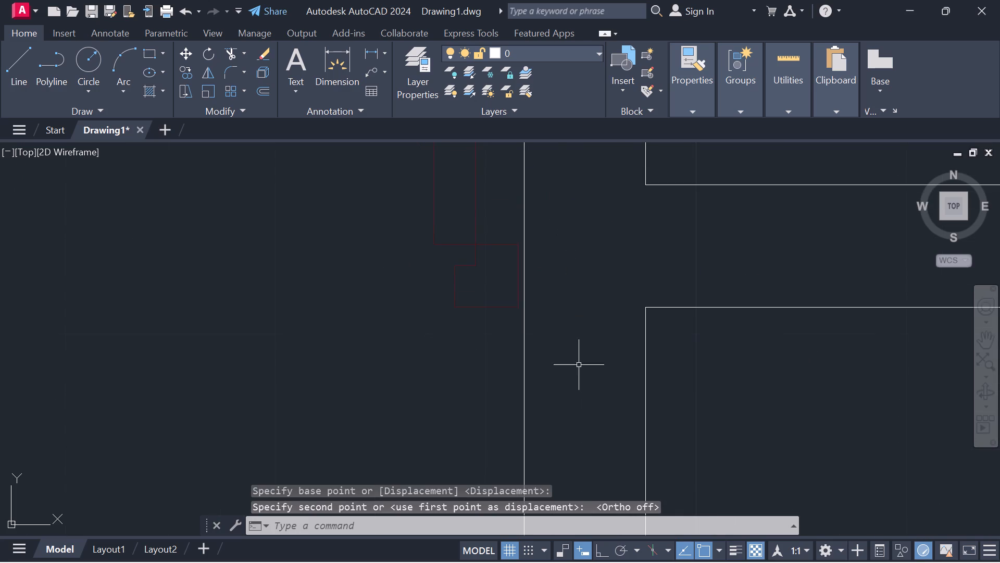
scroll(509, 252, up, 2)
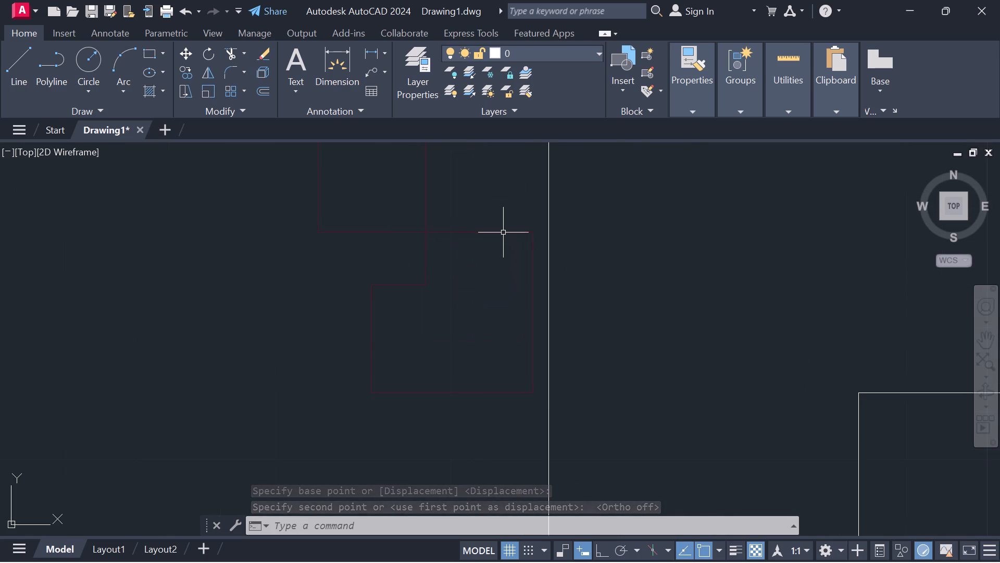
click(503, 231)
click(533, 288)
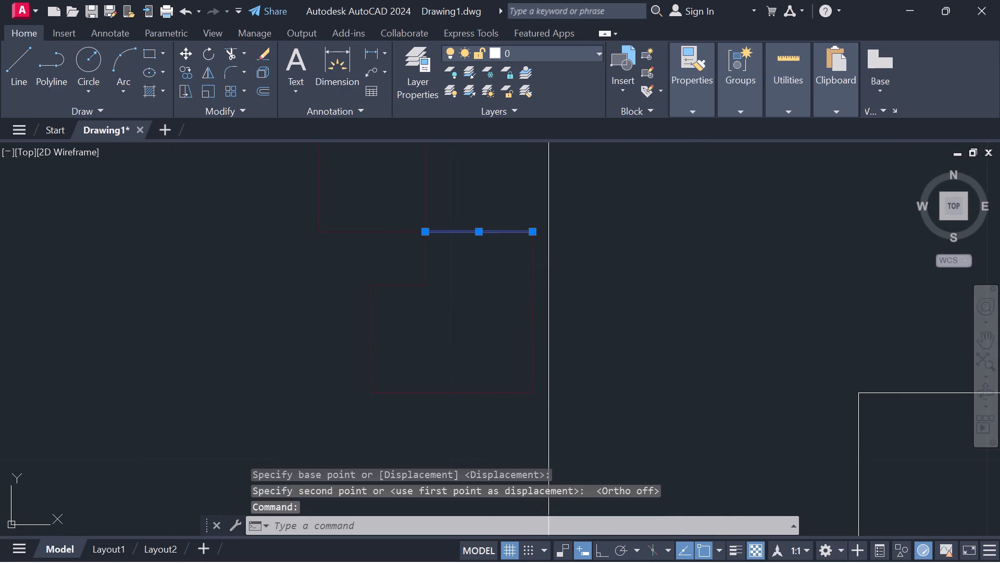
click(477, 396)
click(478, 384)
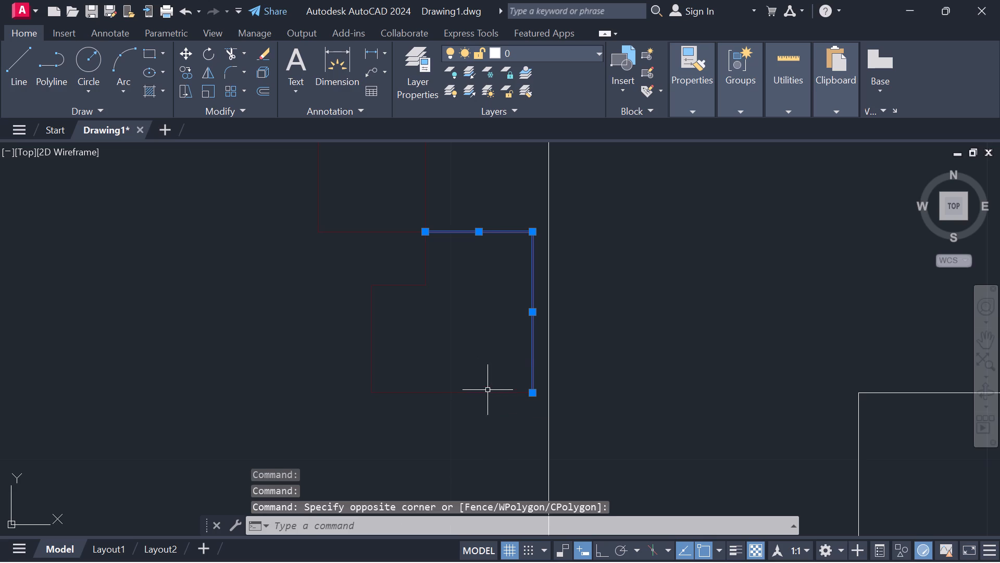
drag(488, 390, 492, 402)
click(496, 419)
drag(502, 376, 494, 392)
click(486, 408)
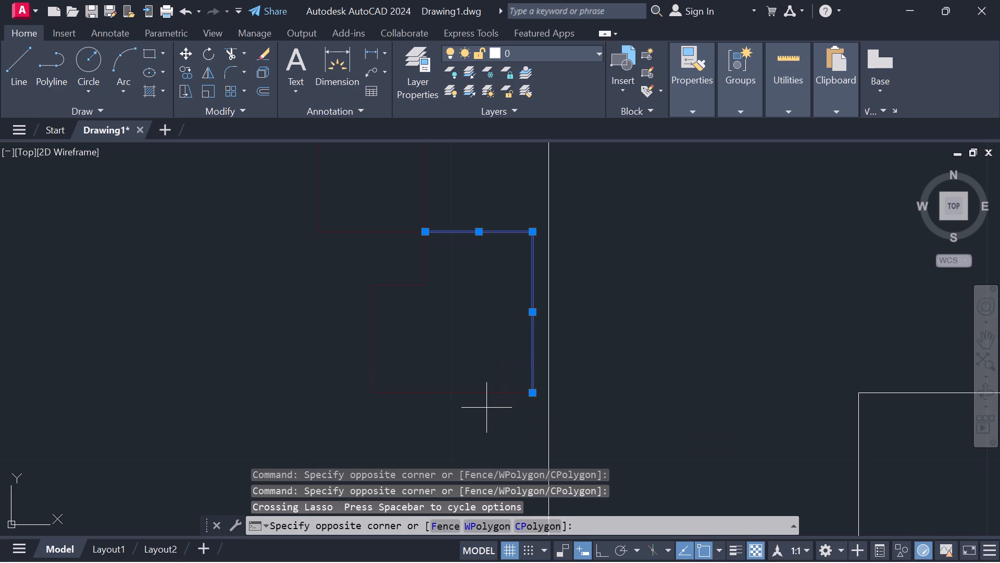
drag(490, 356, 492, 407)
drag(502, 375, 482, 441)
click(480, 440)
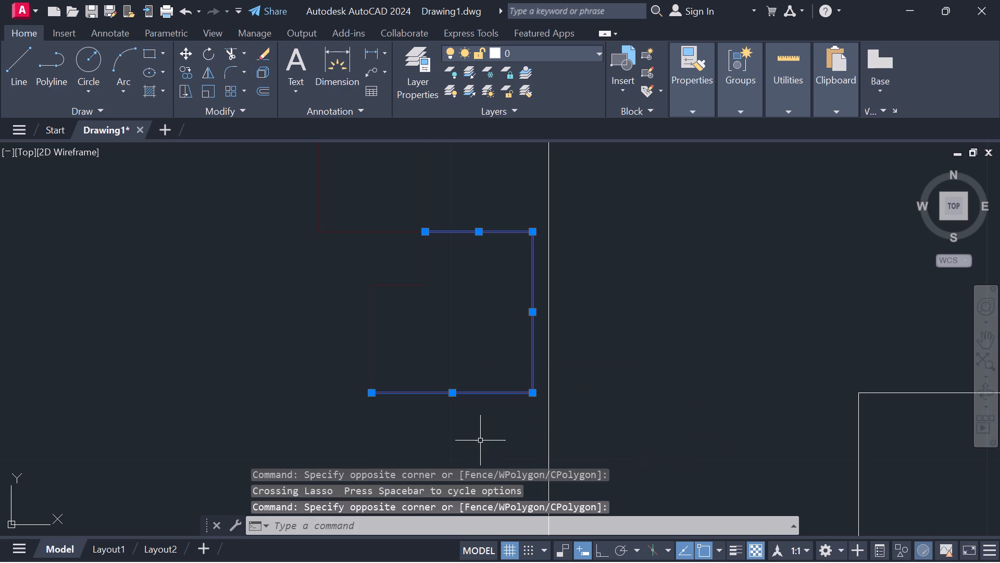
click(532, 395)
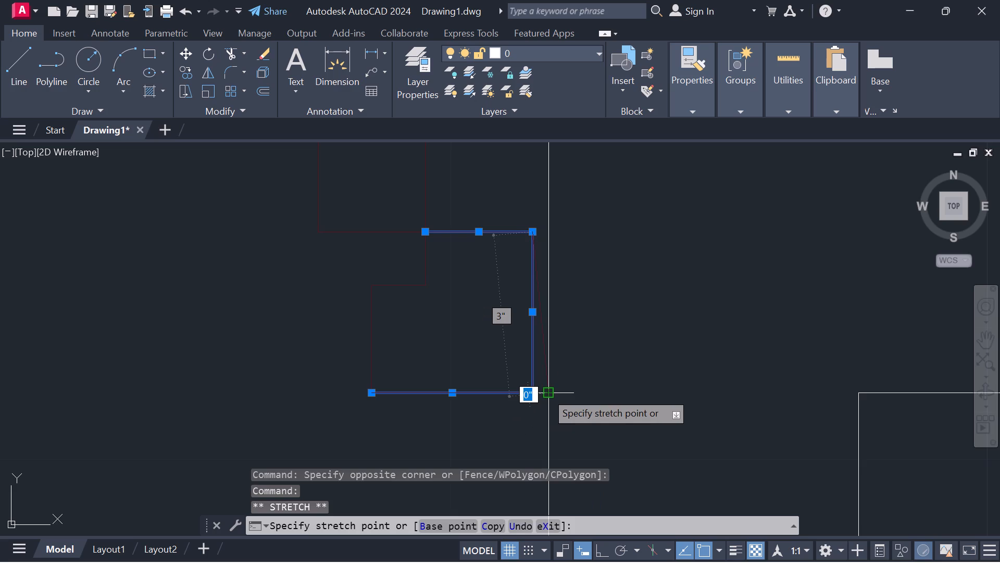
click(546, 392)
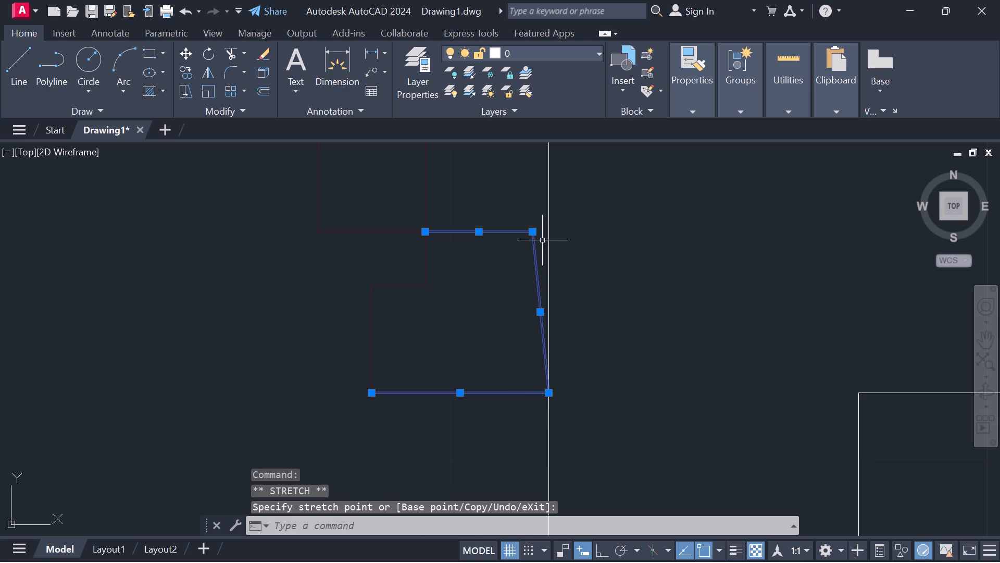
click(529, 235)
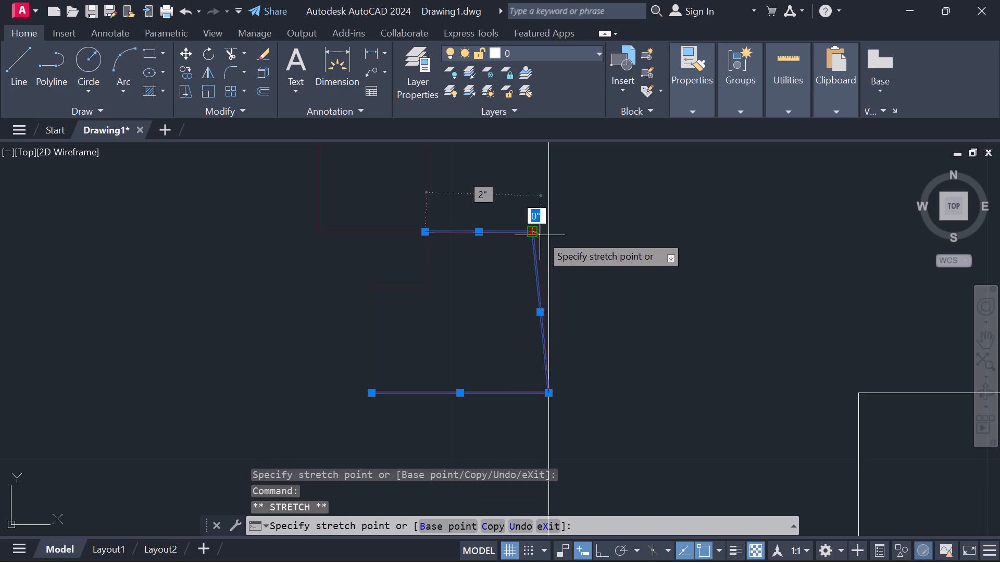
scroll(551, 227, up, 3)
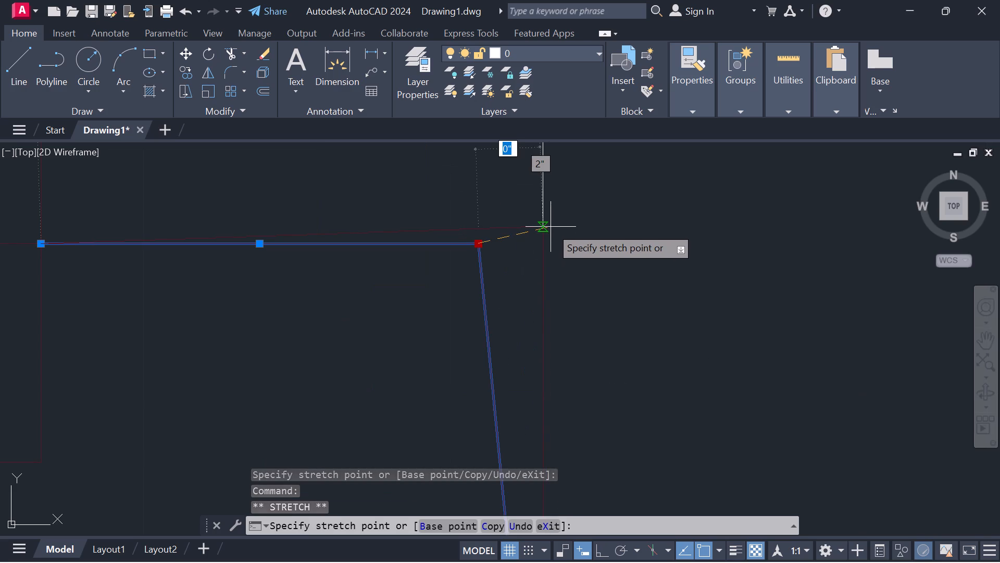
click(541, 242)
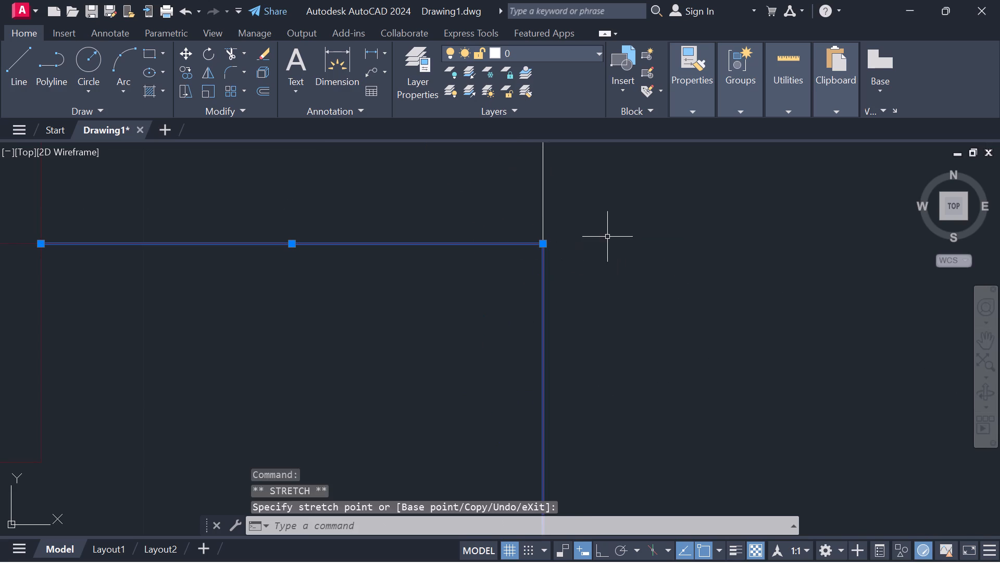
scroll(608, 237, down, 2)
key(Escape)
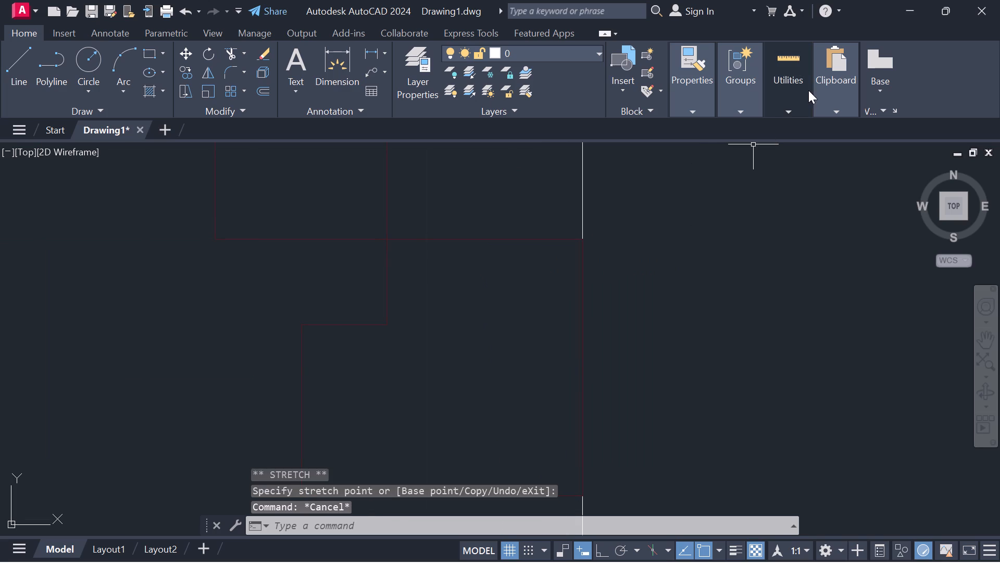
Check the dimensions of the stretched door frame with Quick Measure.
click(786, 112)
click(785, 134)
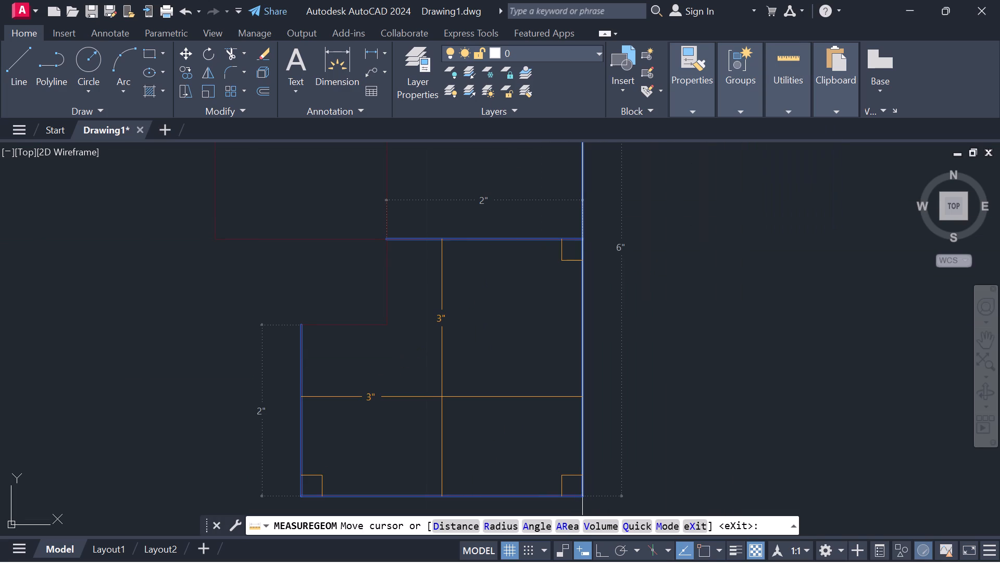
scroll(441, 397, down, 5)
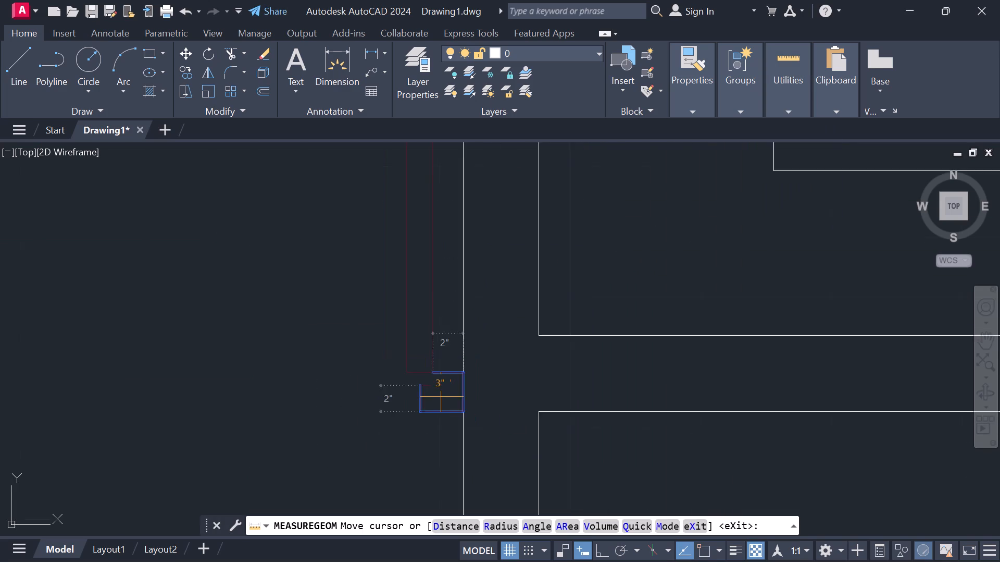
key(Escape)
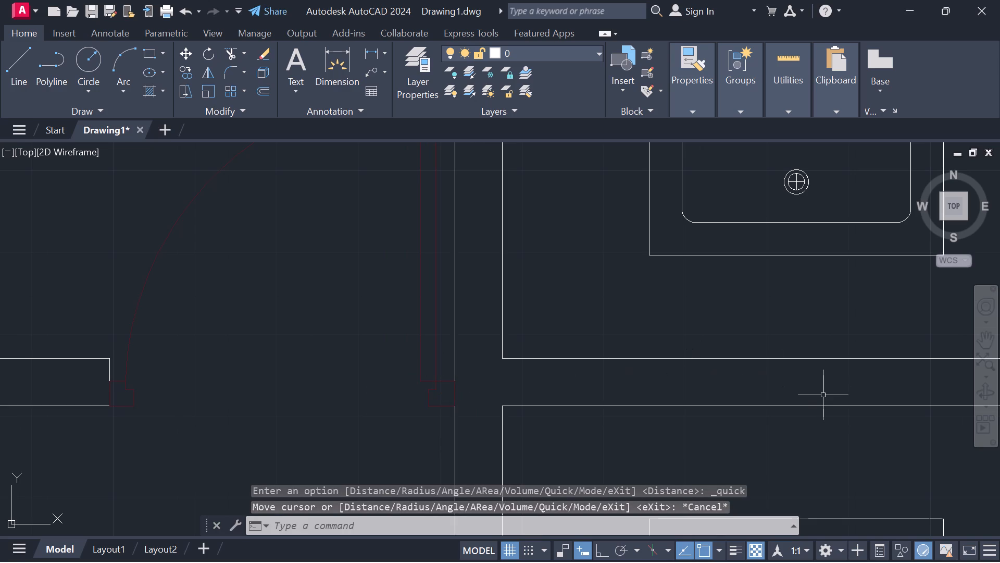
Rotate the smaller of the two spare doors east of the house by 270° about its hinge-side frame's outer lower corner, with Ortho on.
scroll(828, 460, down, 2)
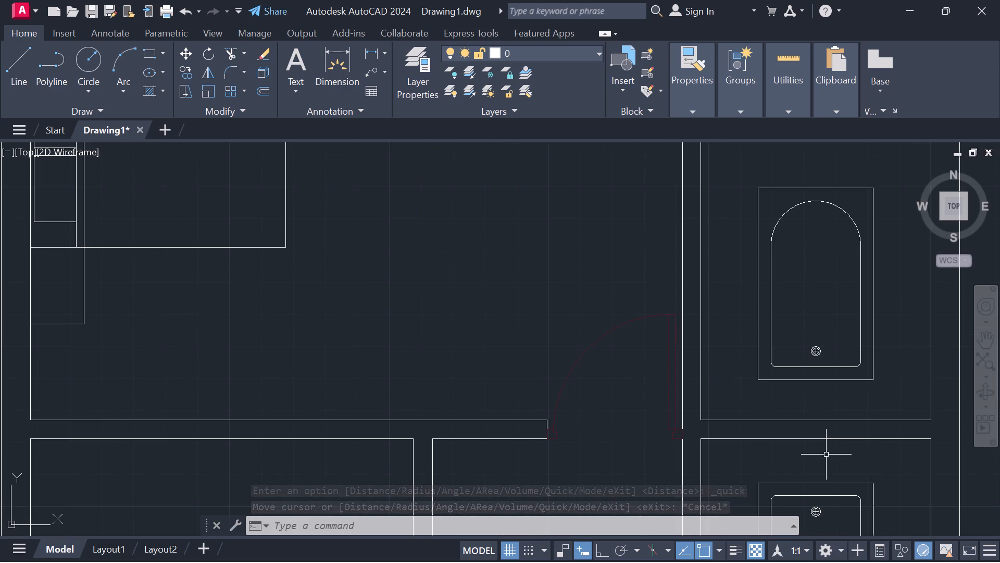
middle_drag(826, 455, 570, 322)
scroll(569, 329, down, 2)
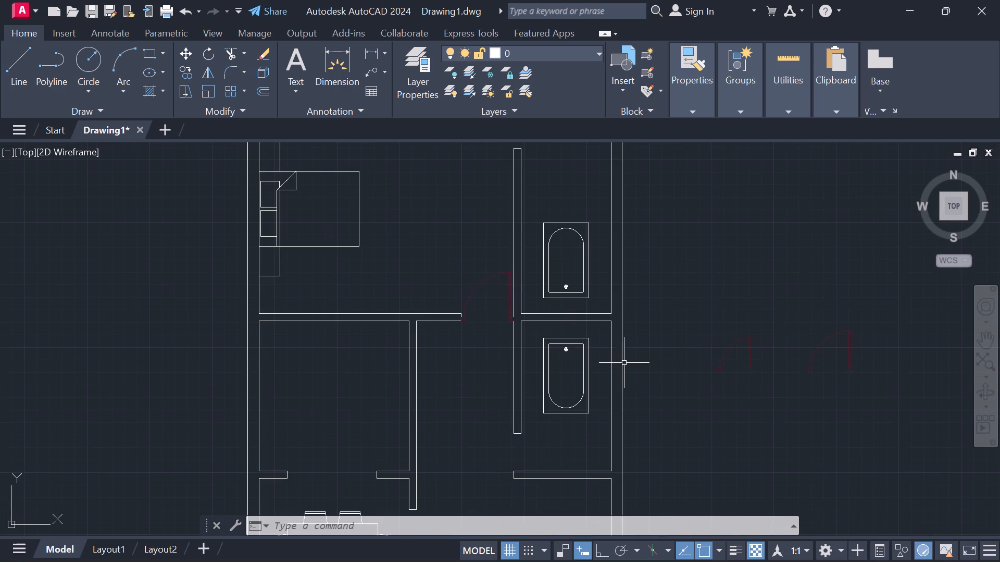
middle_drag(624, 363, 478, 344)
middle_drag(601, 370, 571, 368)
scroll(574, 363, up, 1)
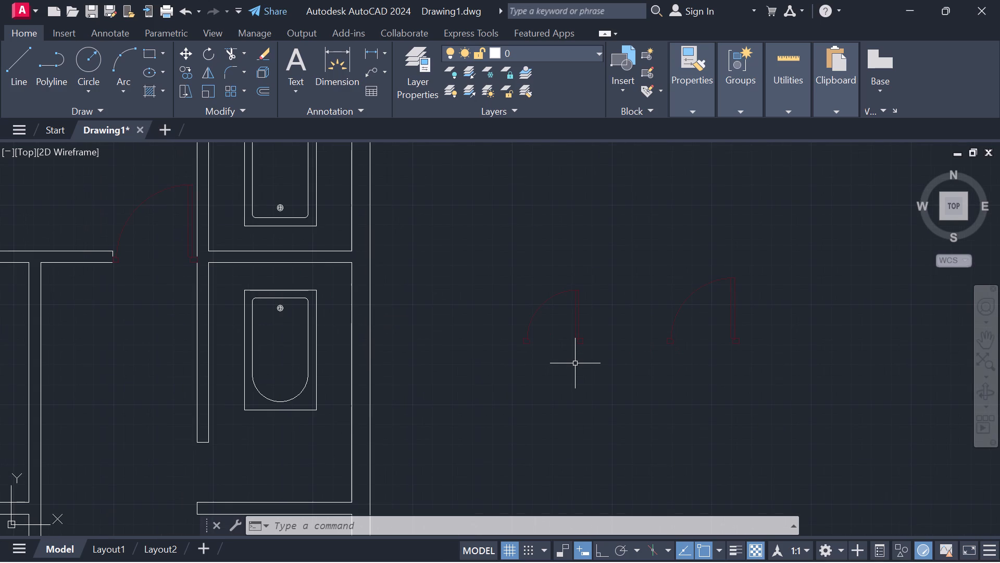
scroll(576, 364, down, 1)
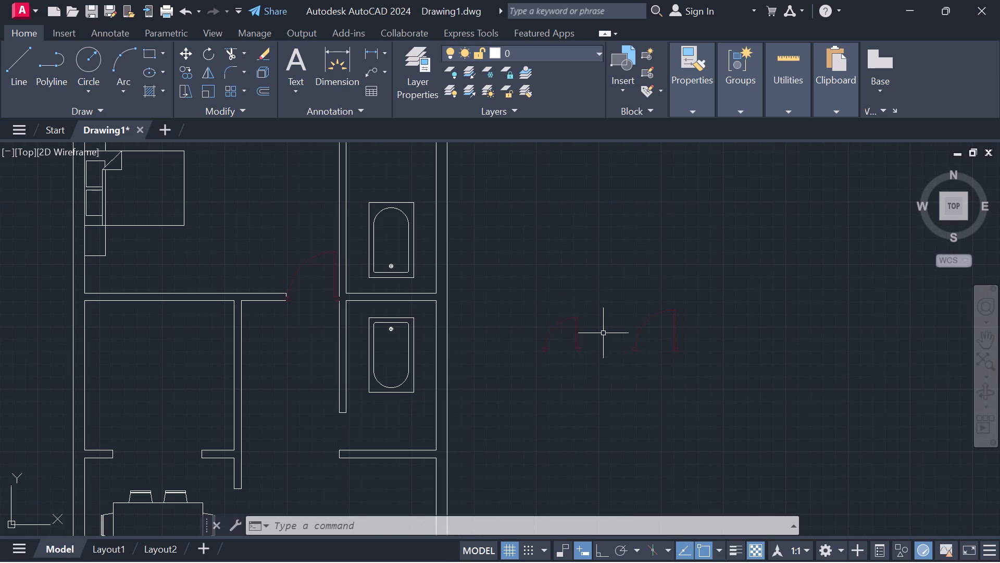
drag(595, 301, 593, 383)
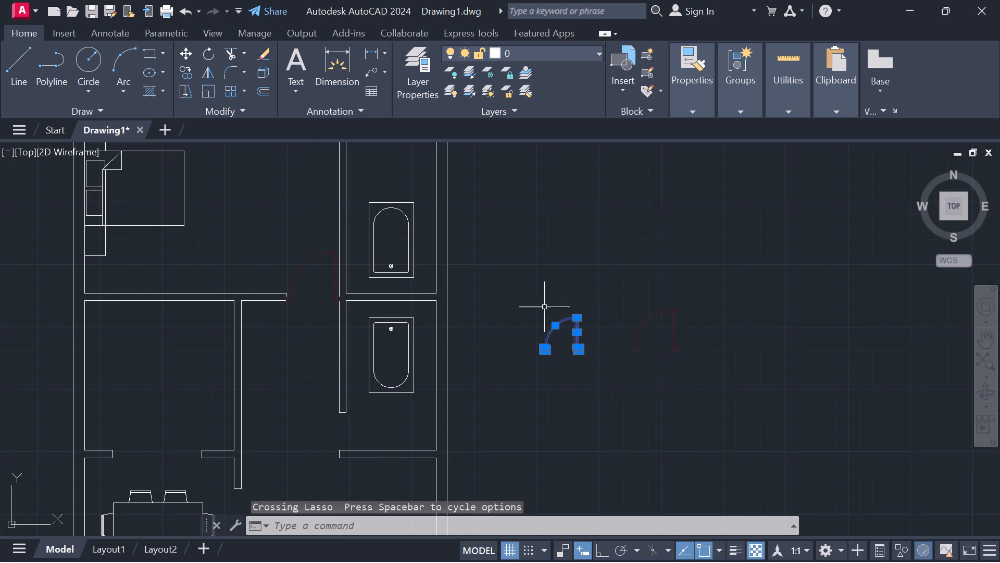
click(209, 55)
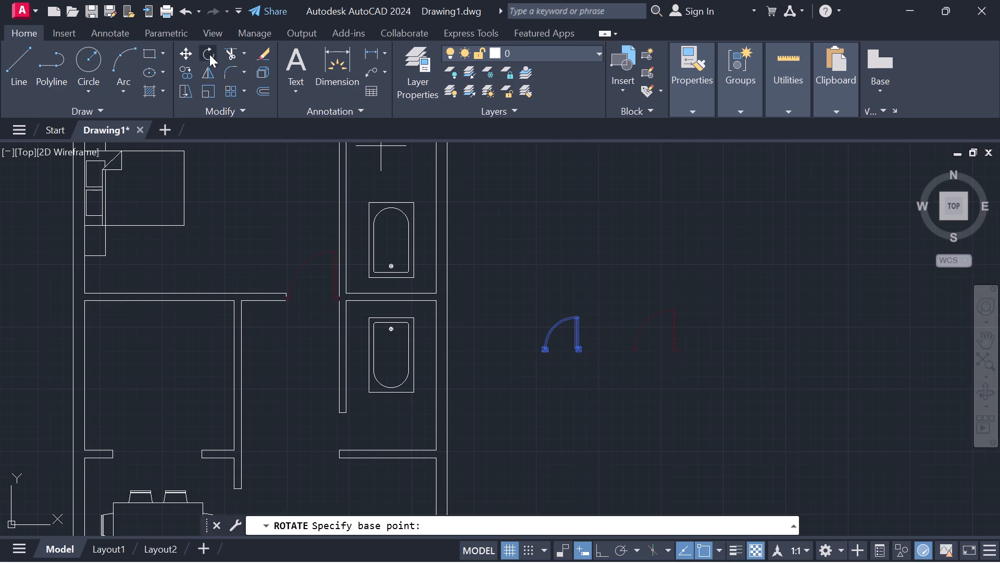
key(F8)
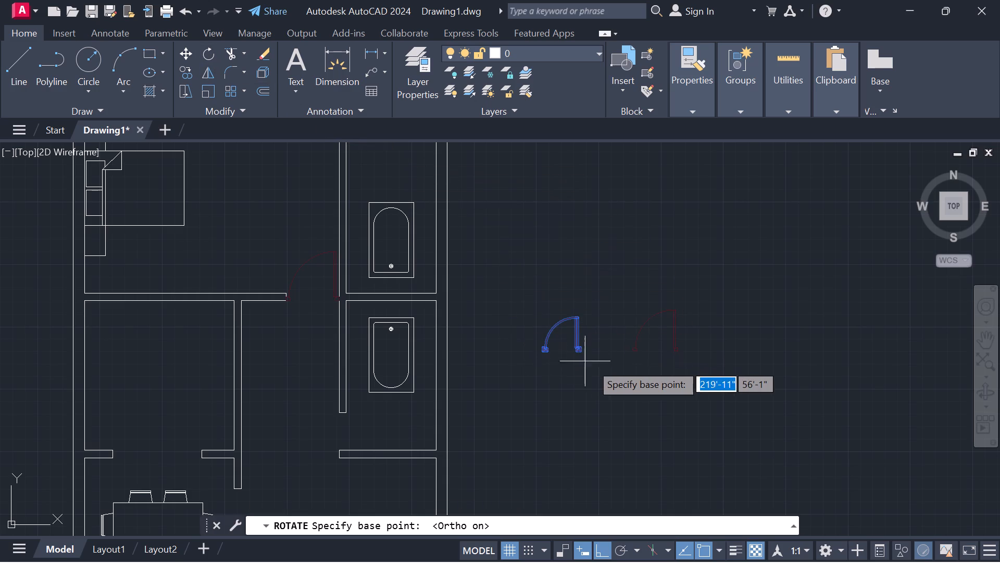
scroll(593, 364, up, 3)
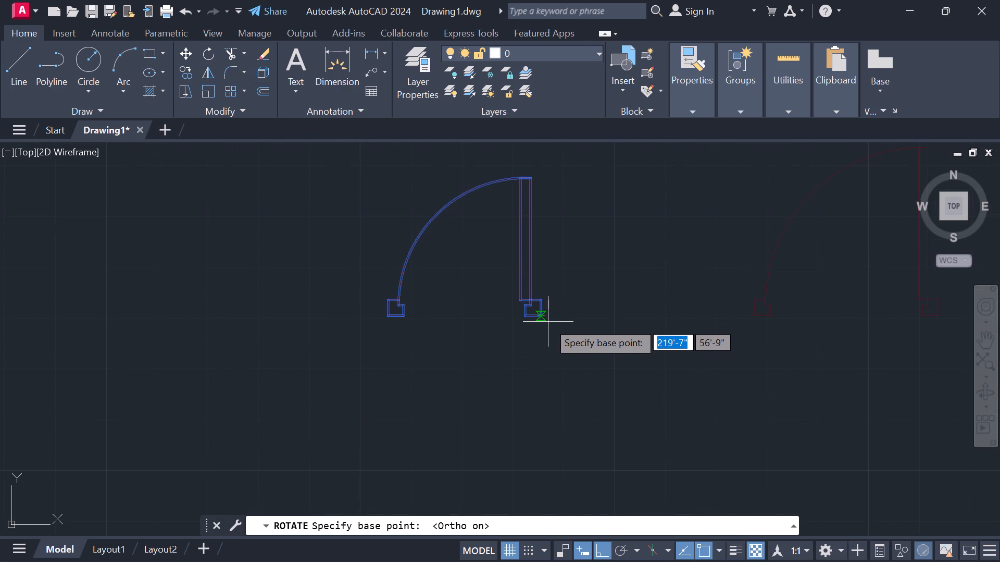
click(543, 320)
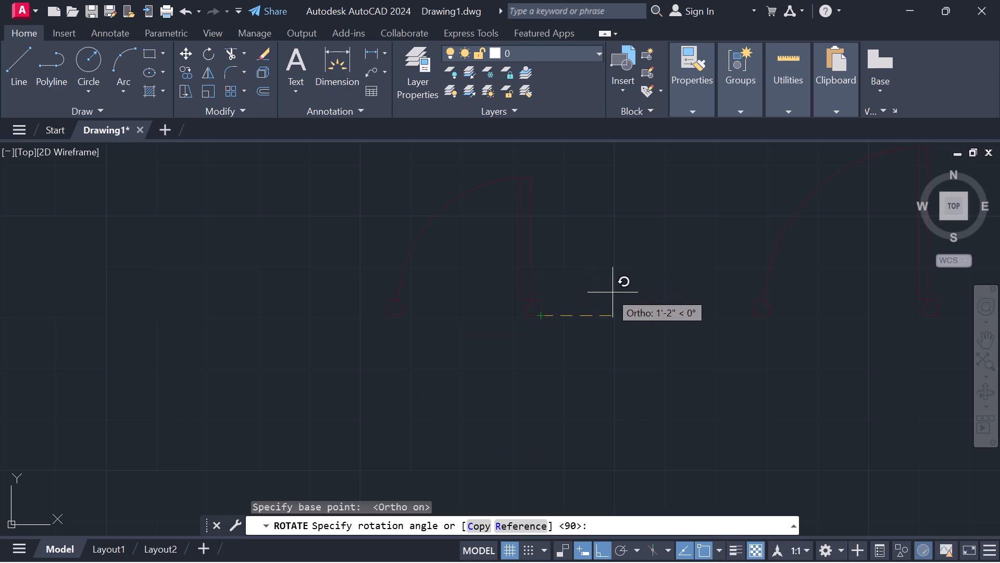
click(497, 377)
scroll(682, 362, down, 1)
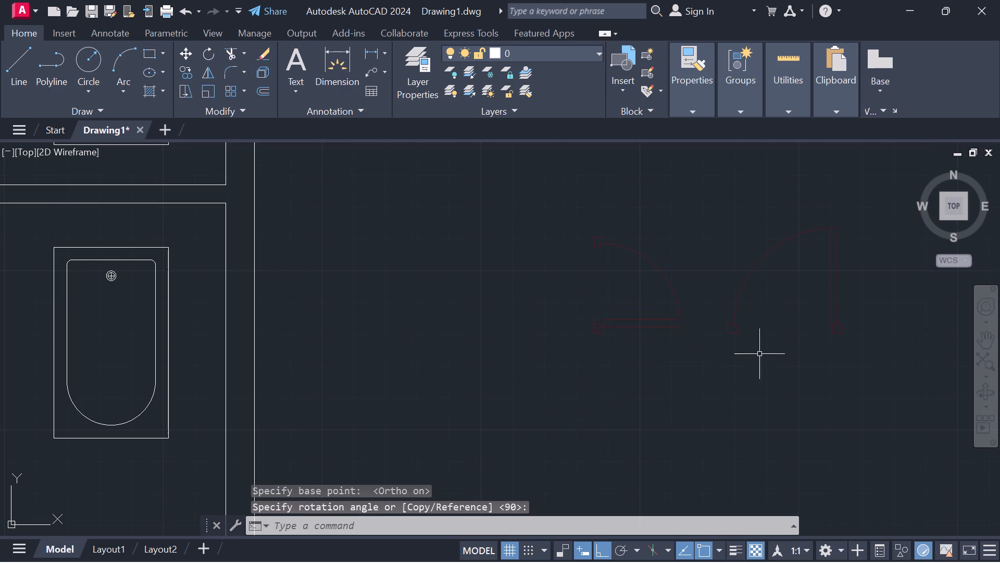
Move the rotated smaller door into the lower bathroom's west opening, with Ortho off, placing its hinge-side frame's outer lower corner at the south wall's upper corner.
middle_drag(784, 351, 653, 369)
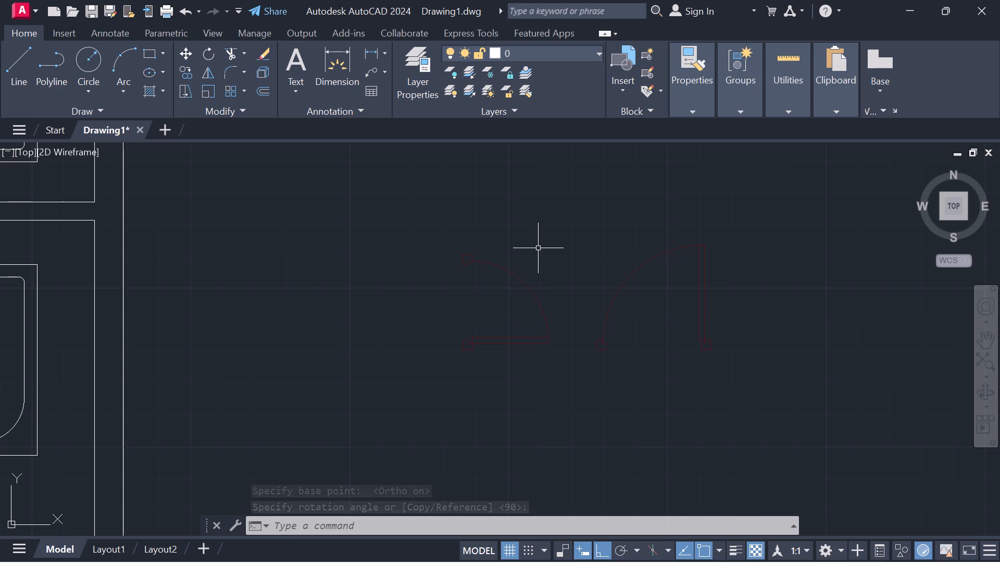
drag(536, 235, 554, 375)
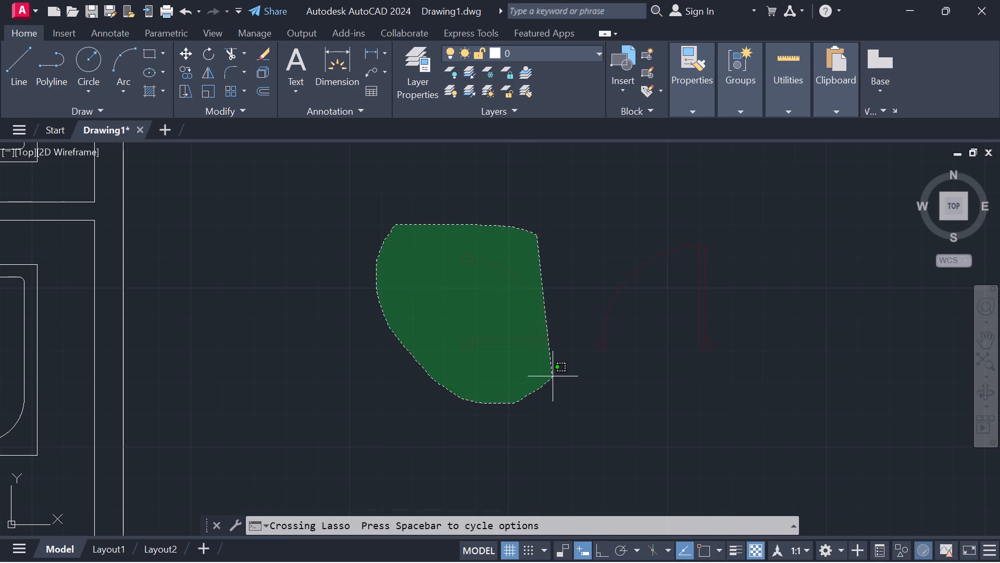
drag(554, 375, 574, 309)
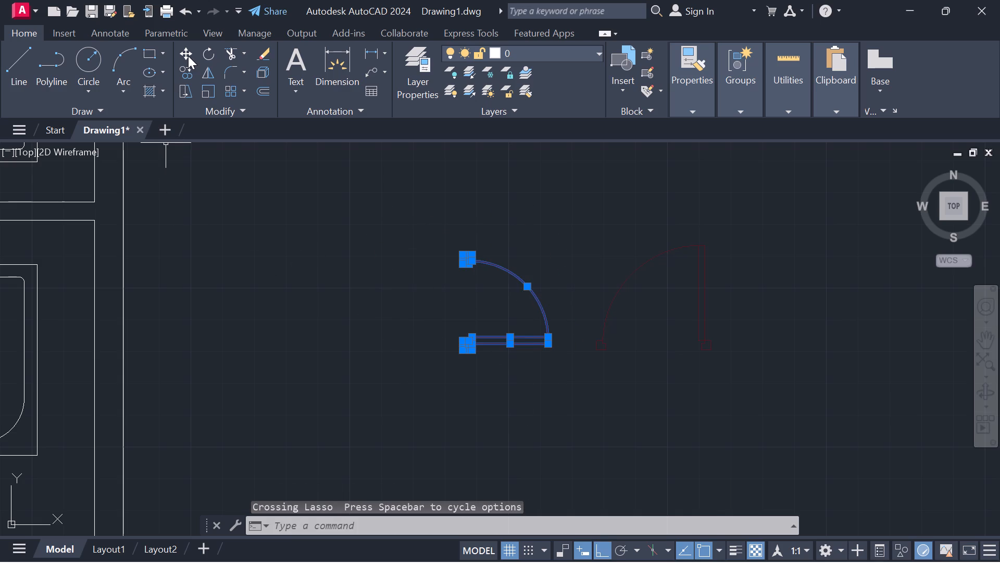
click(188, 56)
key(F8)
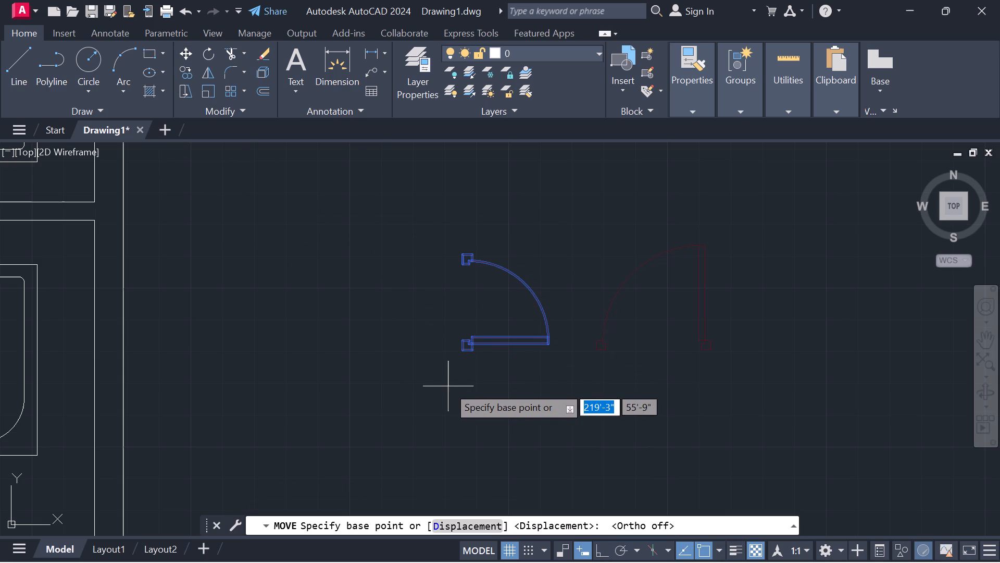
scroll(447, 385, down, 2)
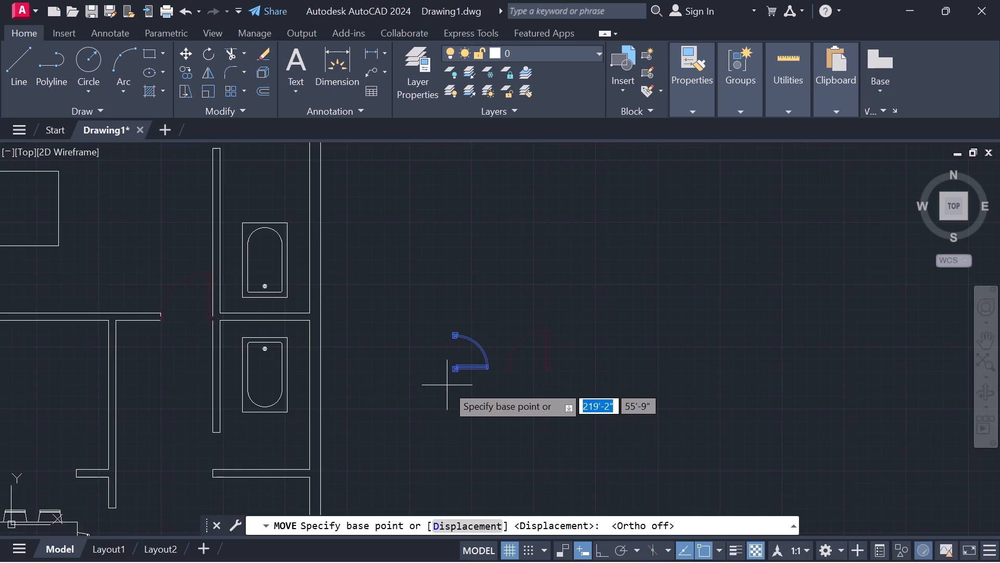
scroll(447, 385, up, 2)
click(461, 357)
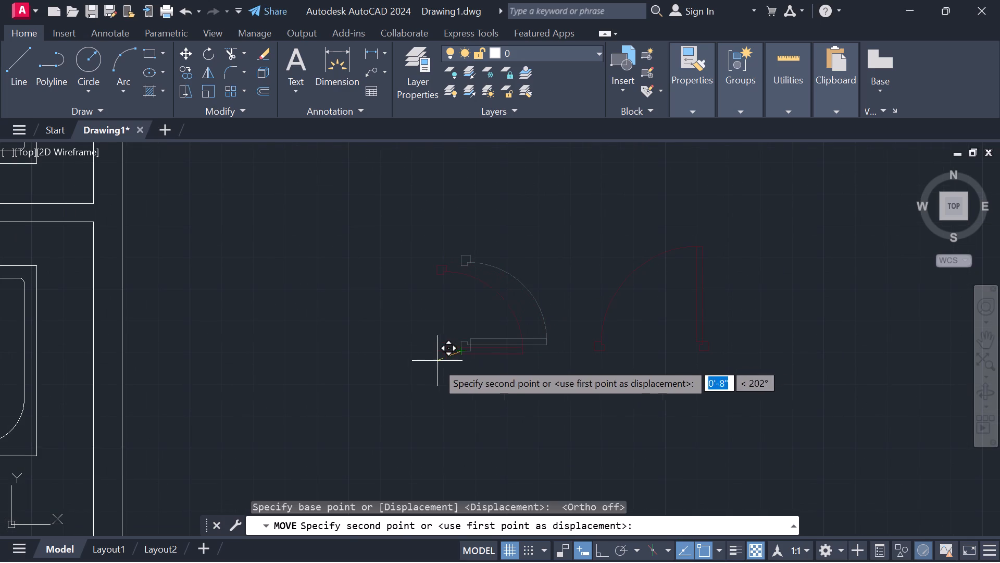
scroll(413, 372, down, 2)
middle_drag(377, 384, 589, 398)
scroll(398, 470, up, 3)
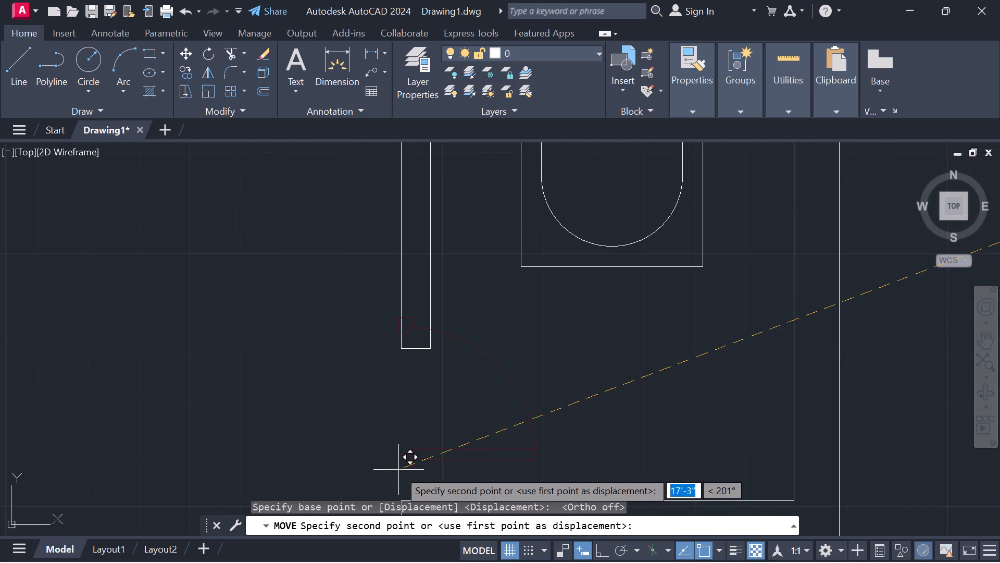
middle_drag(398, 474, 414, 389)
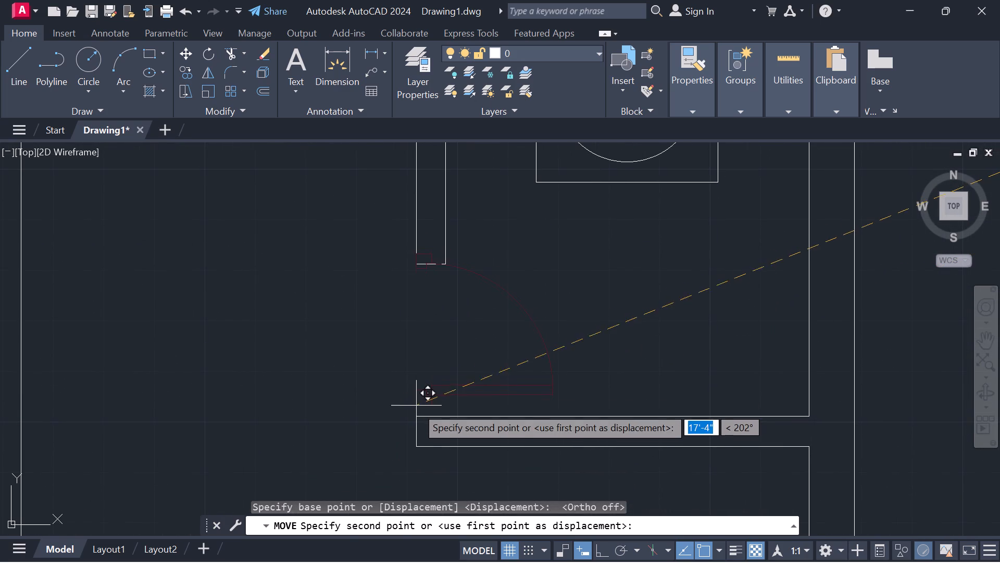
click(416, 410)
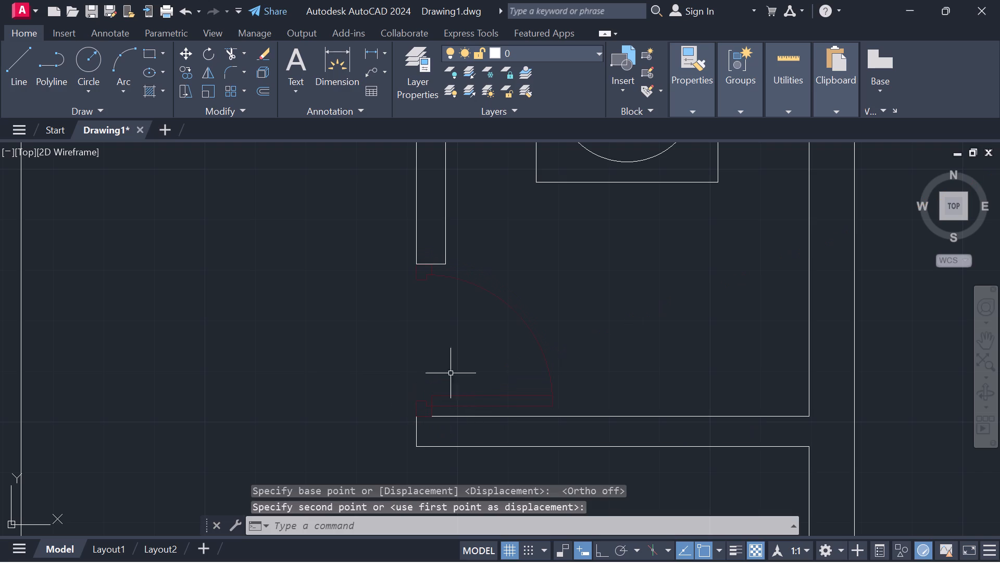
Stretch both upper corners of that door's latch-side frame north to meet the end of the vertical bathroom wall.
scroll(439, 313, up, 2)
middle_drag(444, 362, 473, 456)
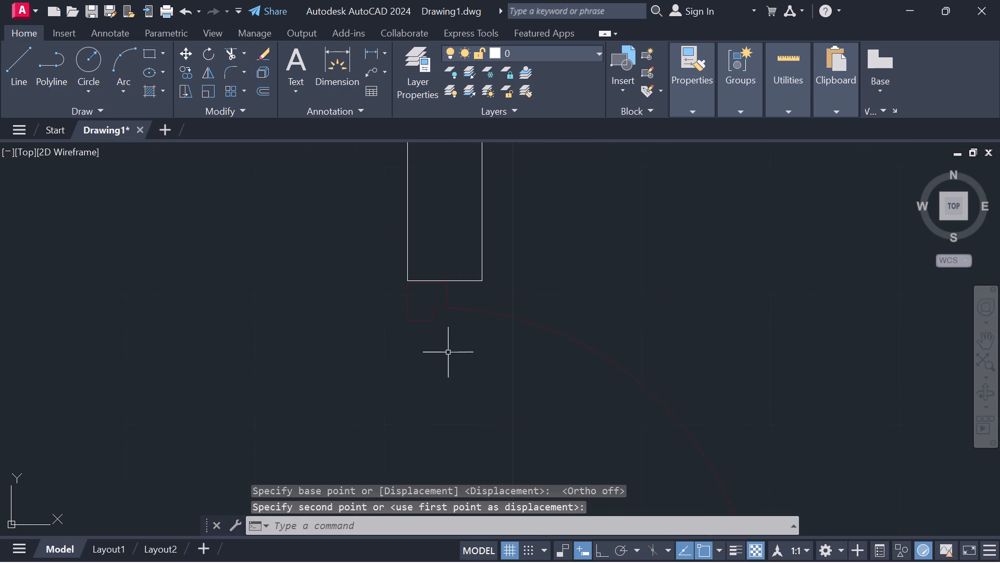
scroll(440, 336, up, 2)
middle_drag(423, 292, 439, 429)
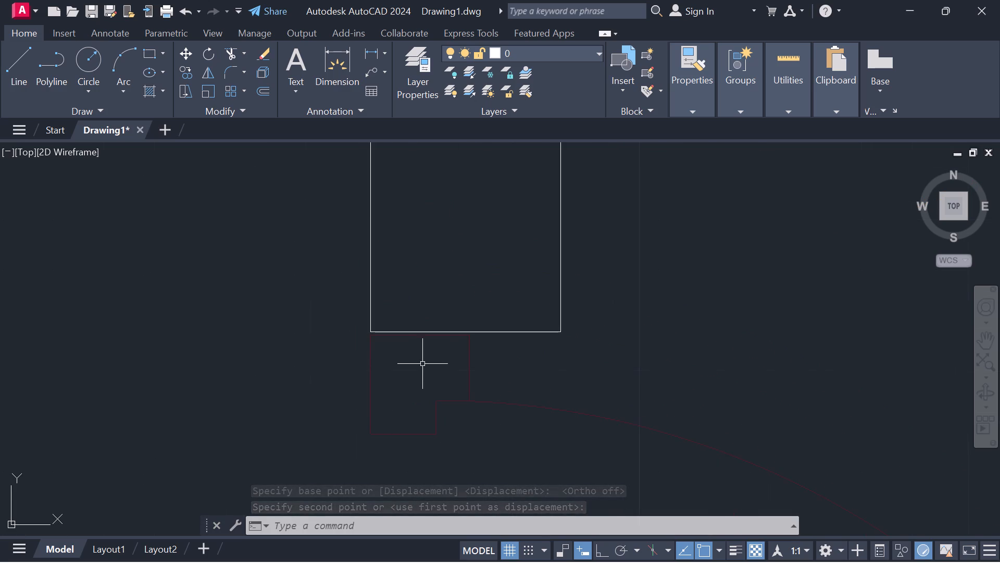
scroll(422, 358, up, 3)
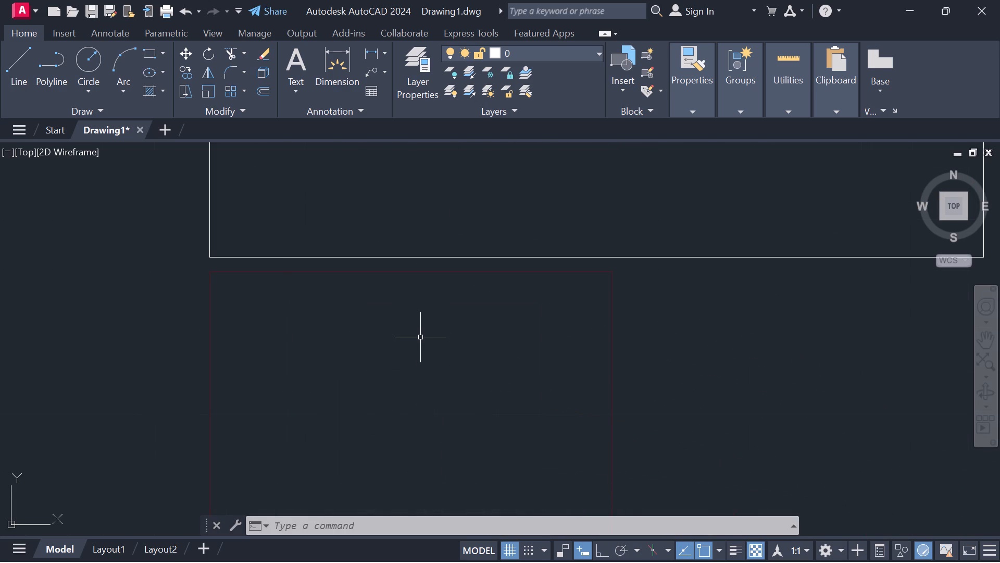
click(428, 275)
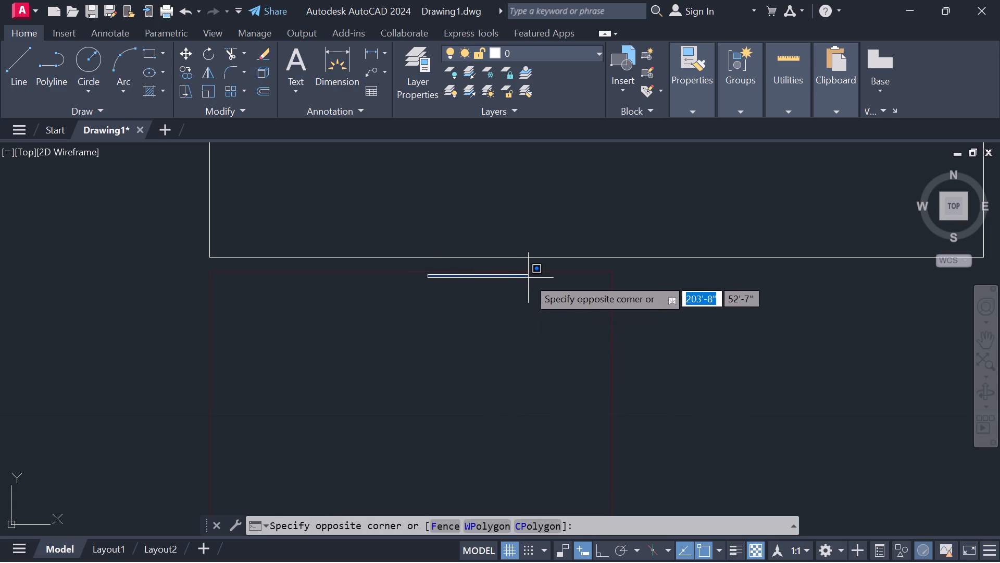
click(529, 277)
drag(526, 264, 521, 316)
click(520, 316)
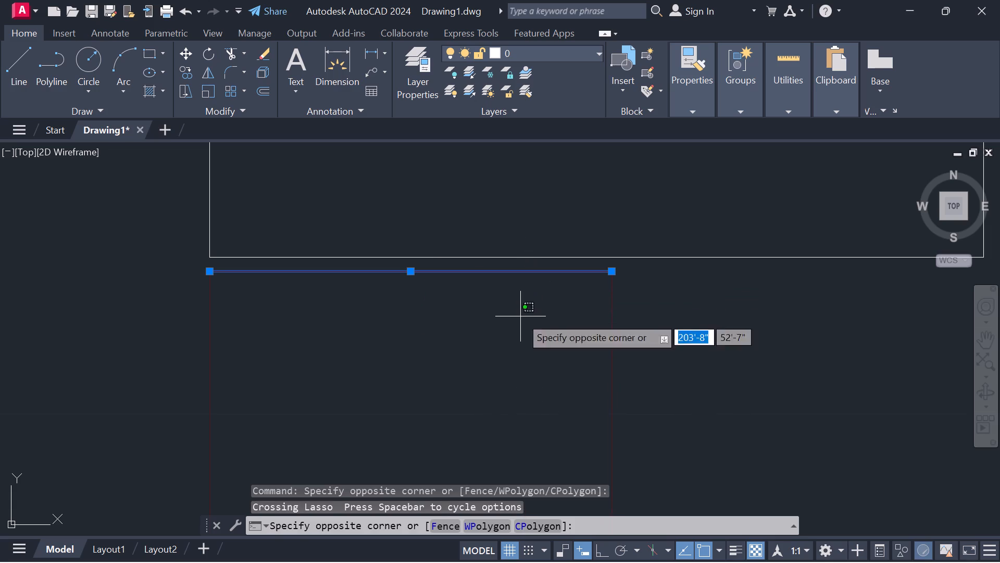
click(675, 358)
drag(677, 359, 213, 403)
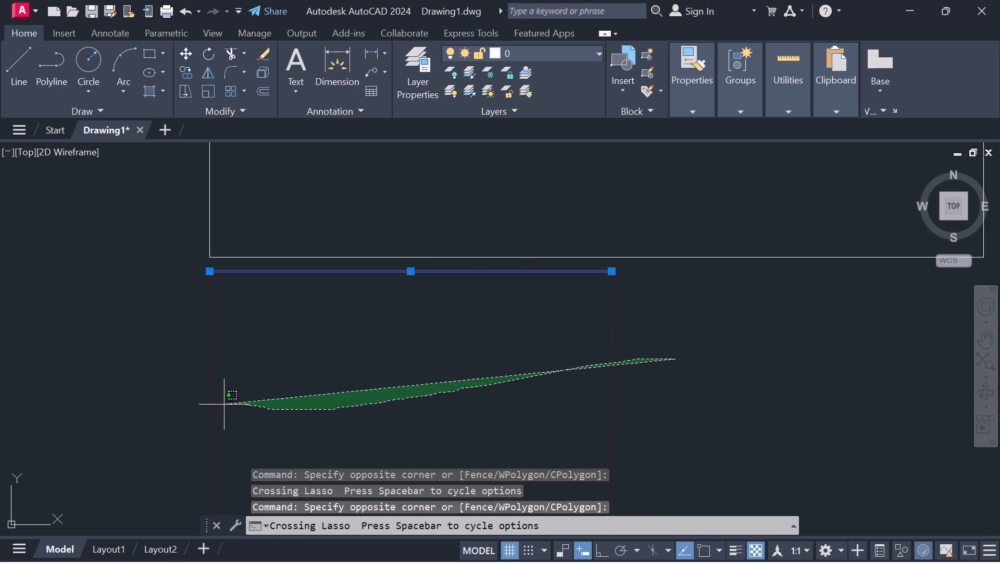
drag(213, 403, 190, 400)
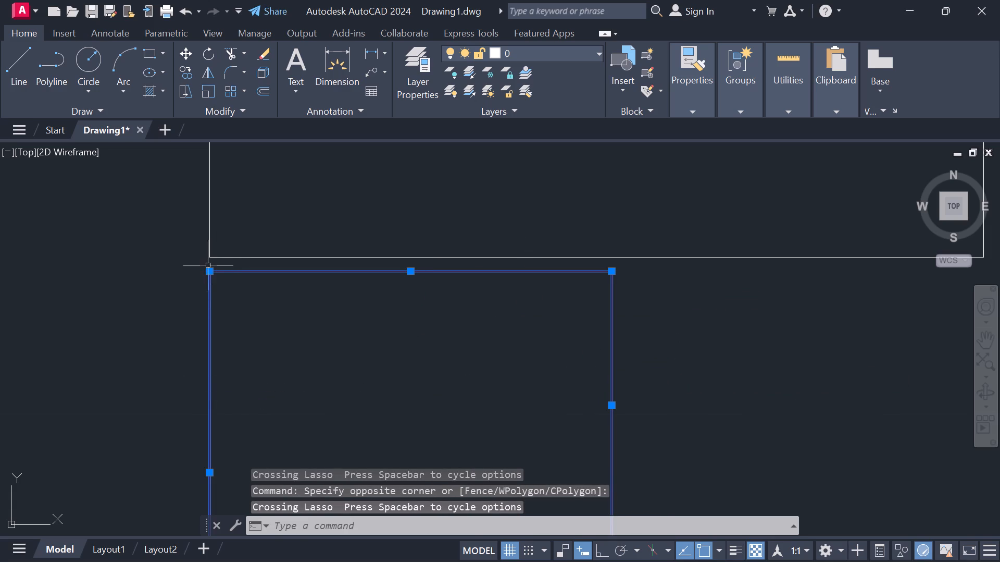
click(210, 273)
click(207, 258)
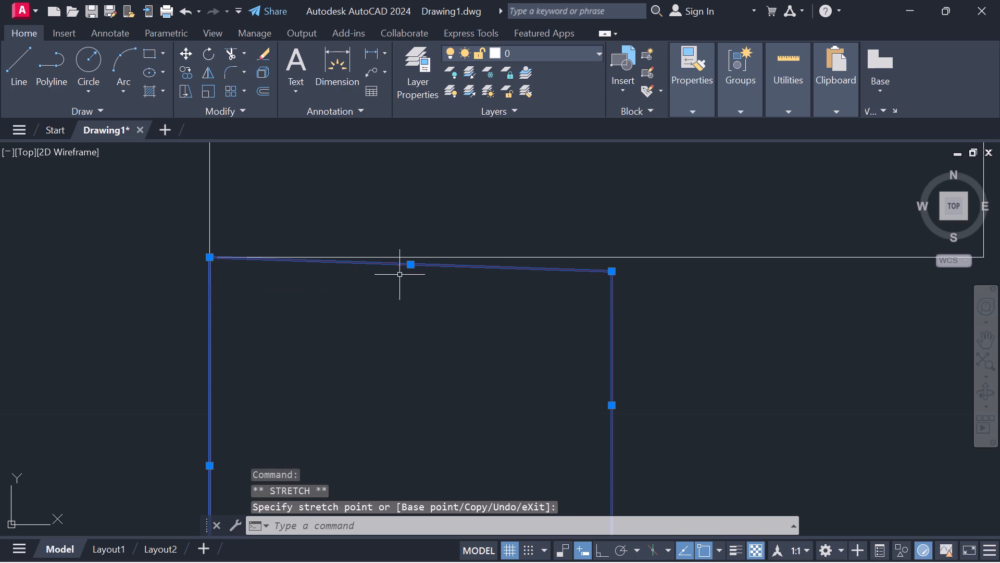
click(610, 274)
click(616, 258)
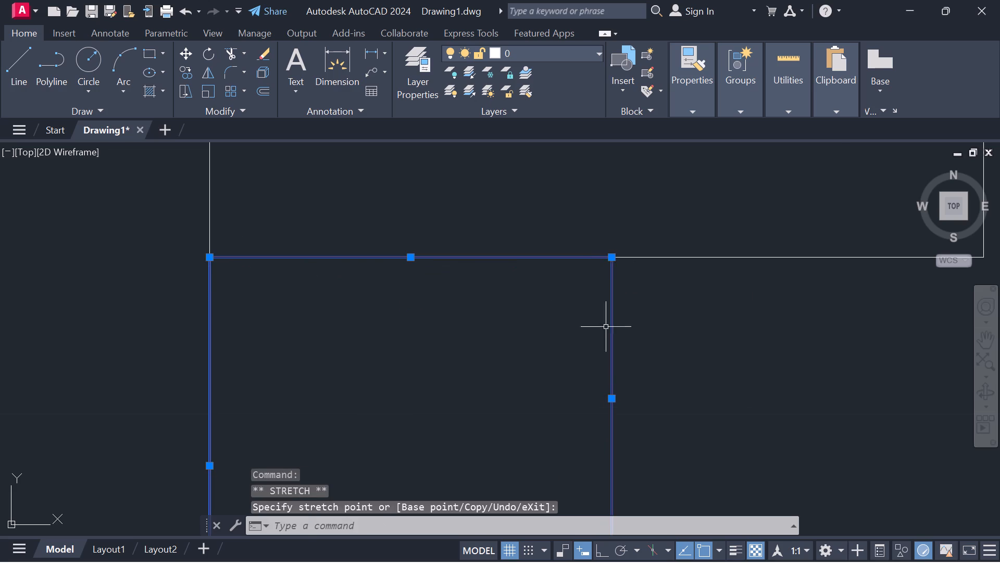
scroll(603, 358, down, 3)
middle_drag(634, 396, 552, 351)
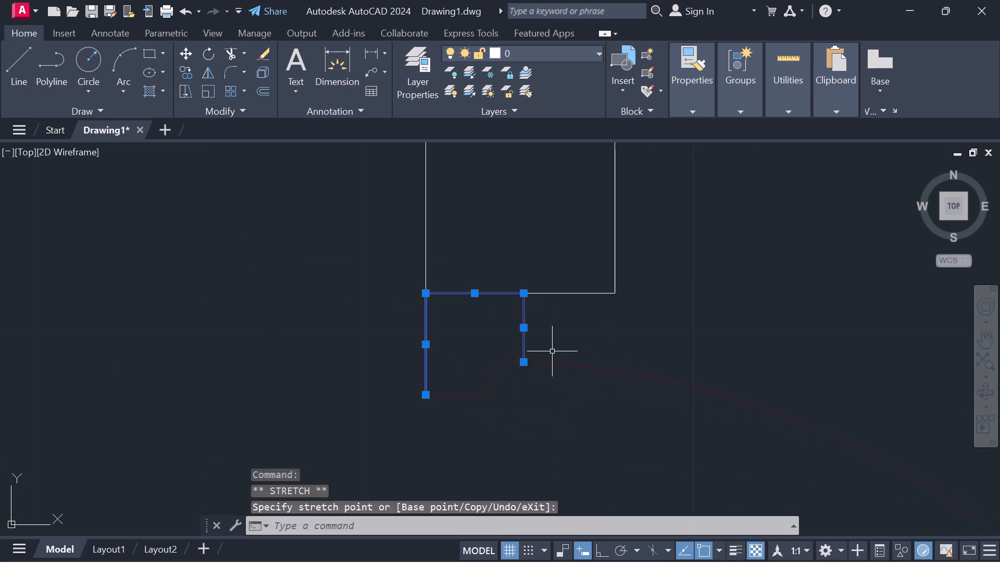
key(Escape)
Rotate the last spare door east of the house by 90° about its hinge-side frame's outer lower corner.
scroll(645, 359, down, 2)
middle_drag(710, 382, 110, 370)
scroll(144, 375, down, 1)
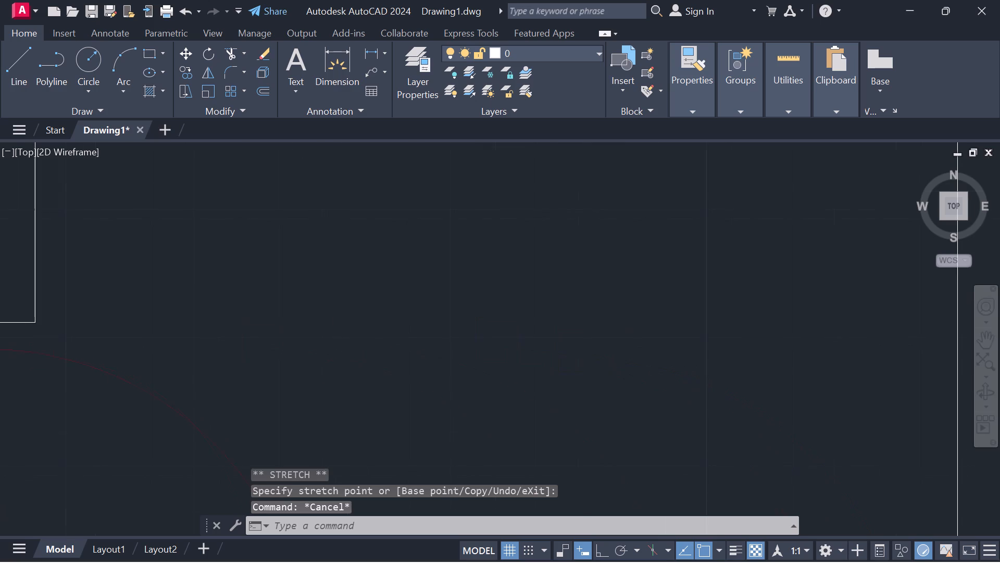
scroll(173, 378, down, 2)
middle_drag(435, 363, 229, 383)
scroll(537, 342, down, 1)
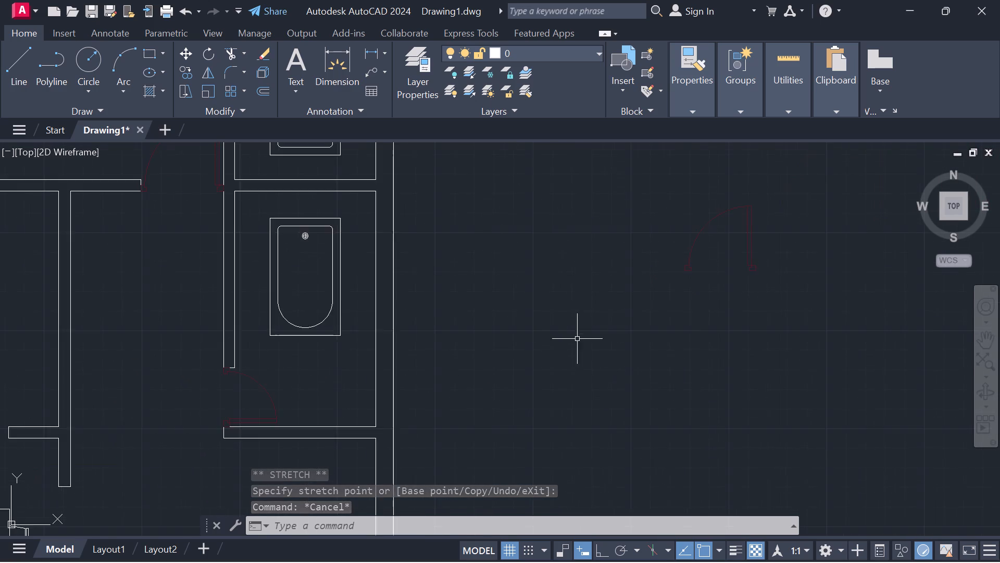
scroll(584, 338, down, 1)
middle_drag(626, 334, 545, 383)
drag(633, 272, 561, 321)
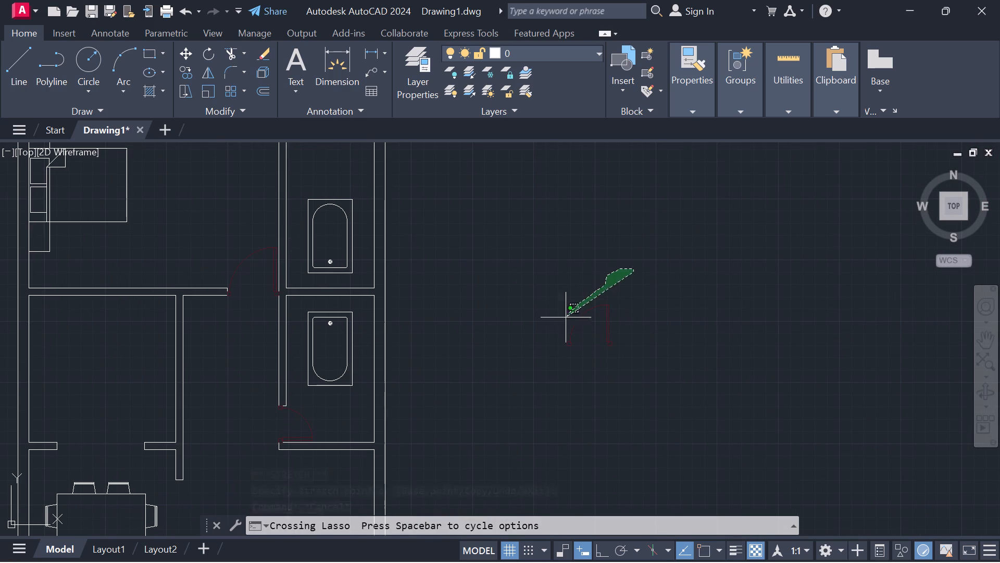
drag(561, 321, 811, 369)
drag(205, 51, 209, 52)
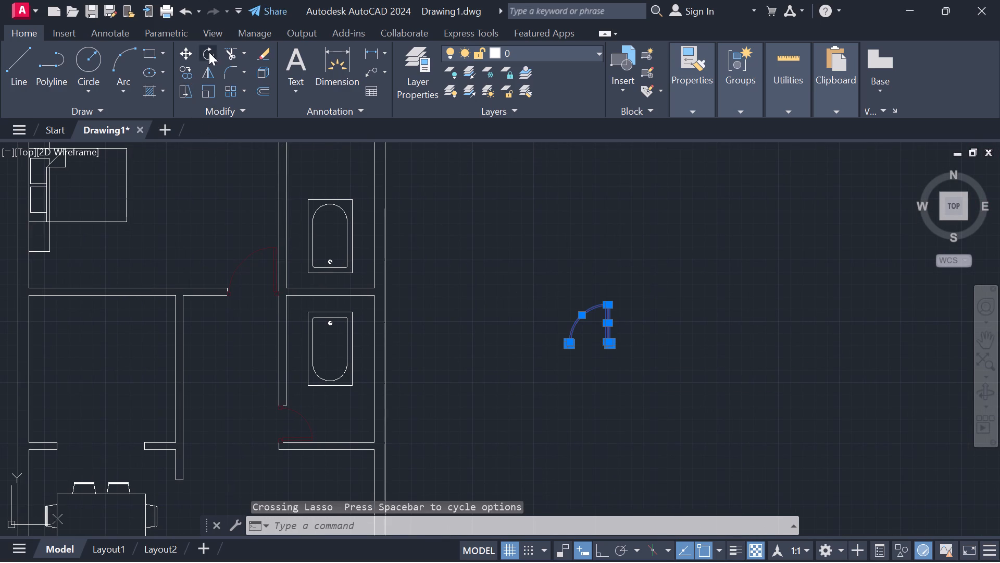
drag(209, 52, 210, 57)
scroll(618, 365, up, 3)
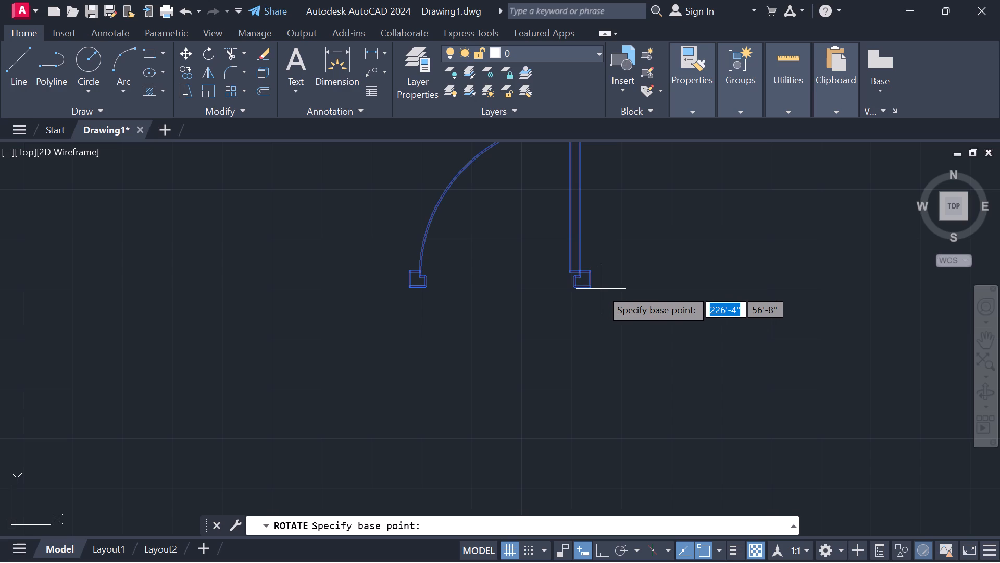
click(593, 288)
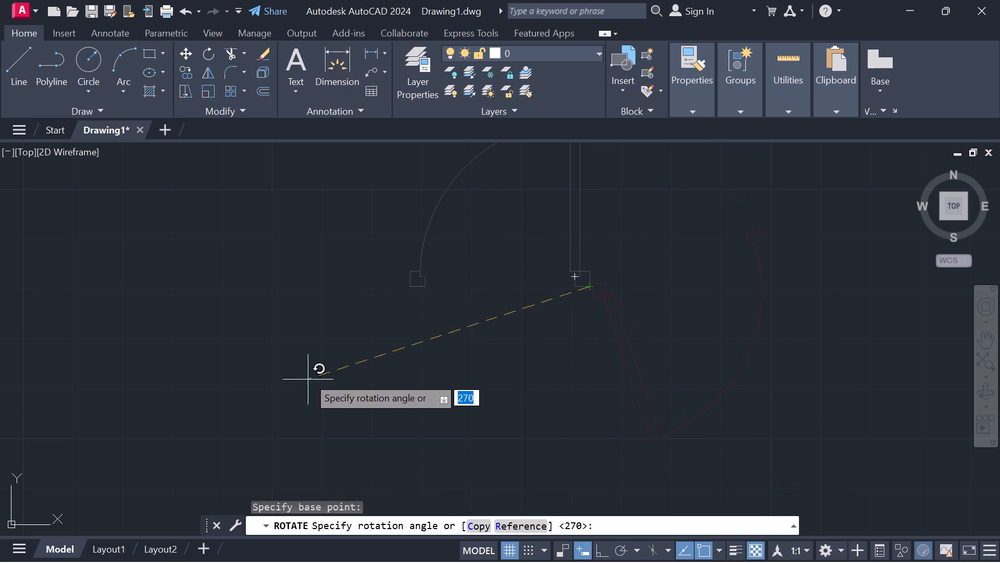
click(591, 189)
Mirror the rotated door across the vertical line along its frames' outer east edge, erasing the source objects.
middle_drag(649, 360, 647, 338)
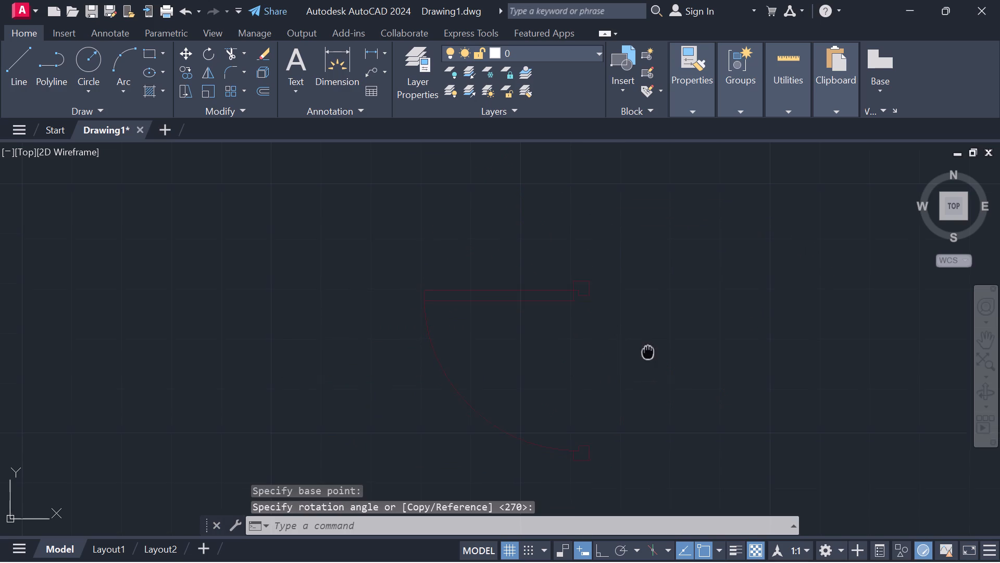
middle_drag(647, 338, 645, 315)
drag(658, 217, 435, 398)
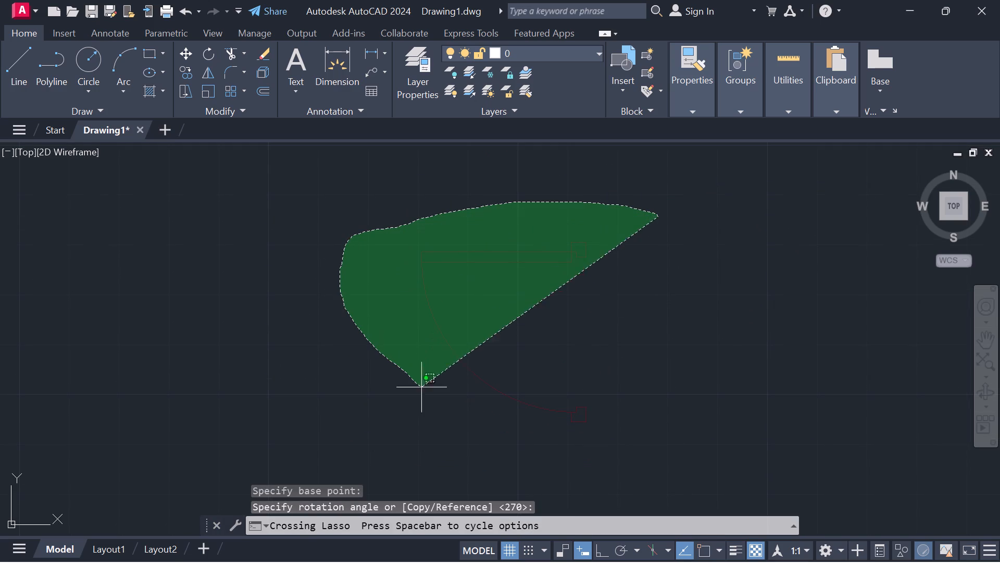
drag(435, 398, 666, 437)
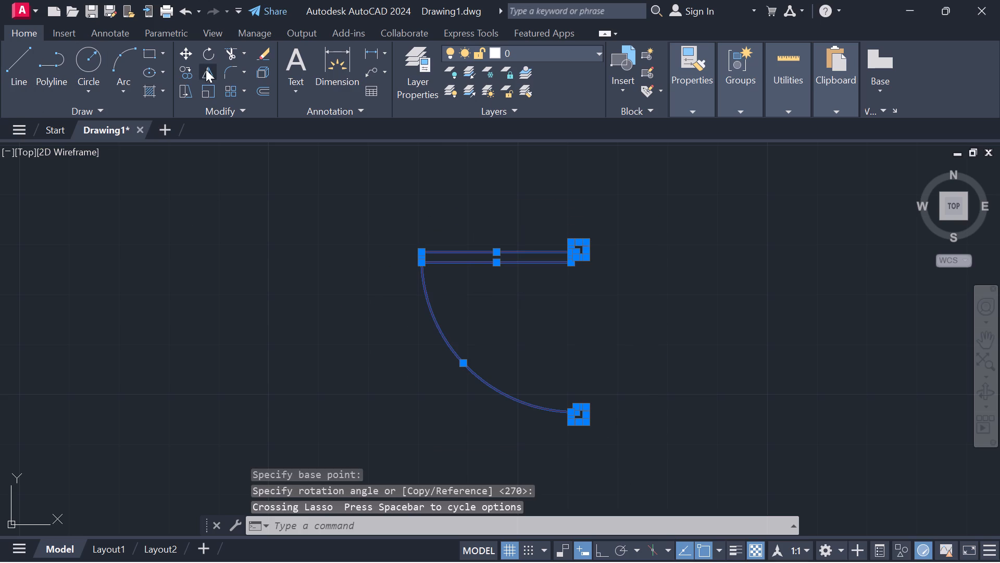
click(206, 69)
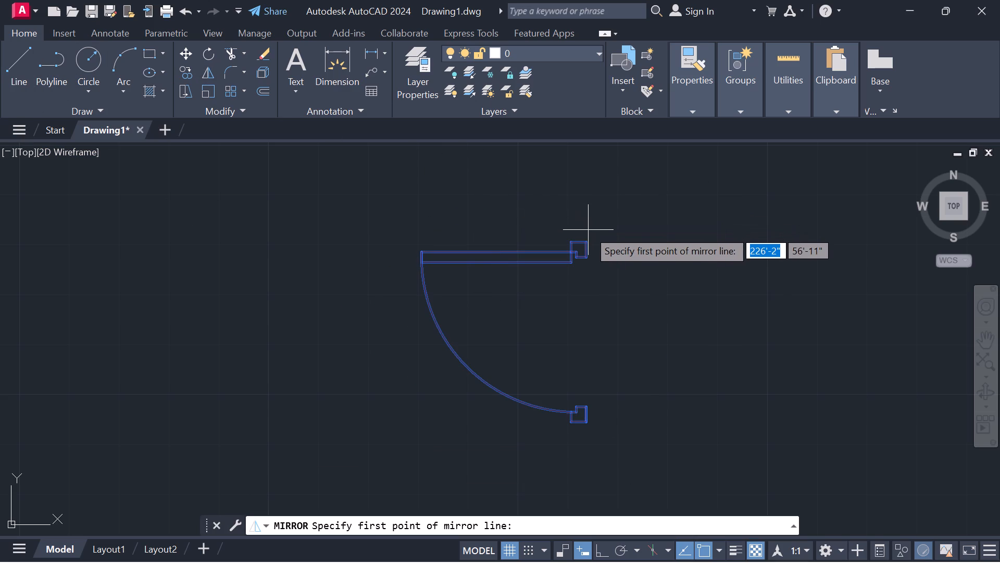
click(587, 236)
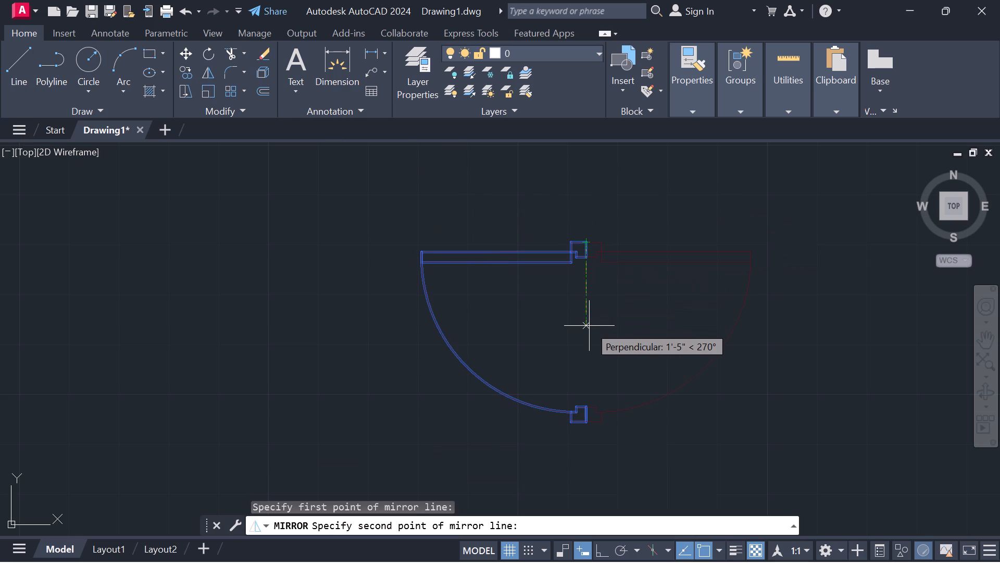
click(589, 326)
drag(609, 363, 589, 326)
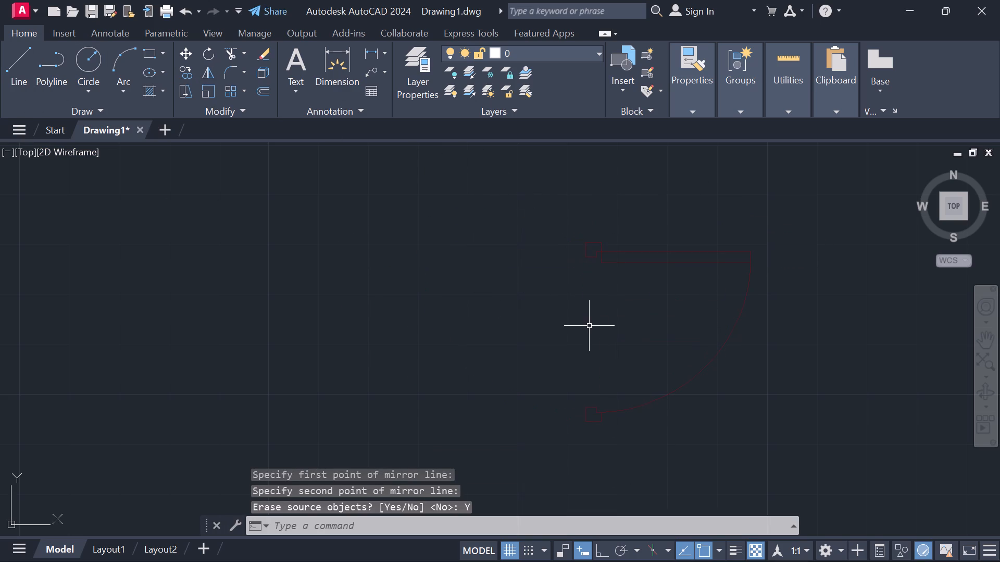
Move the mirrored door into the upper bathroom's west opening, placing its latch-side frame's lower west corner at the vertical wall's upper west corner.
drag(664, 206, 756, 403)
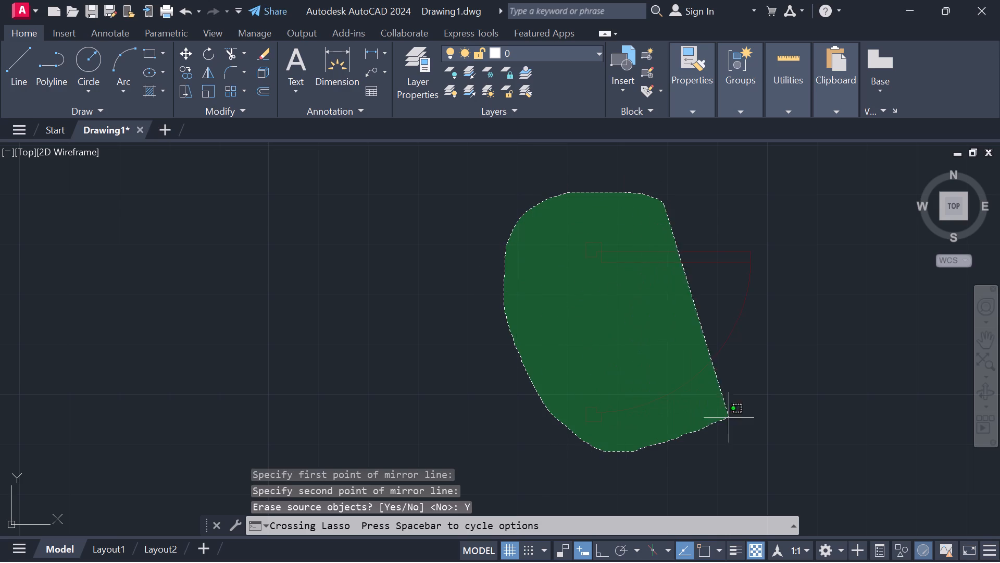
drag(756, 403, 820, 220)
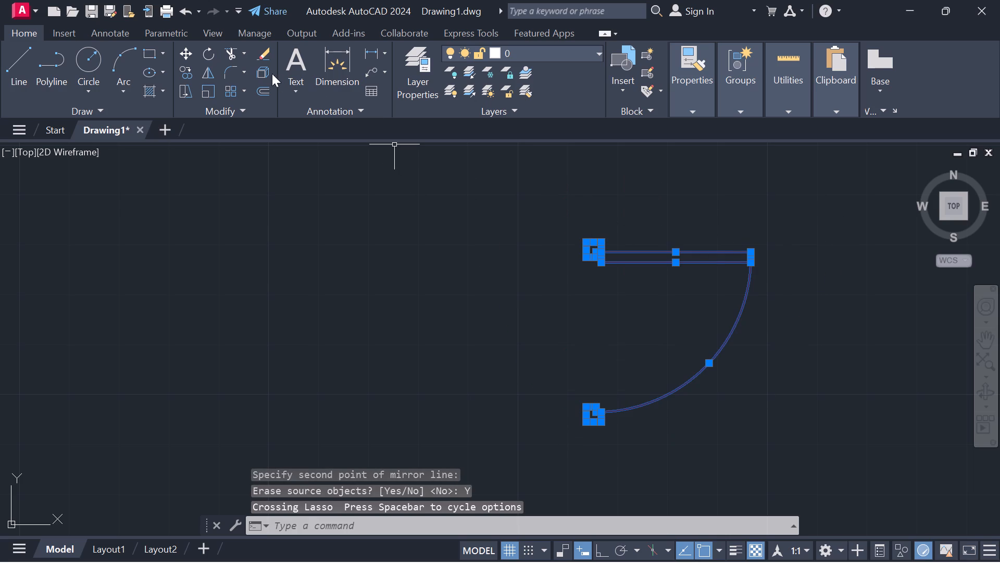
click(184, 52)
scroll(155, 232, down, 3)
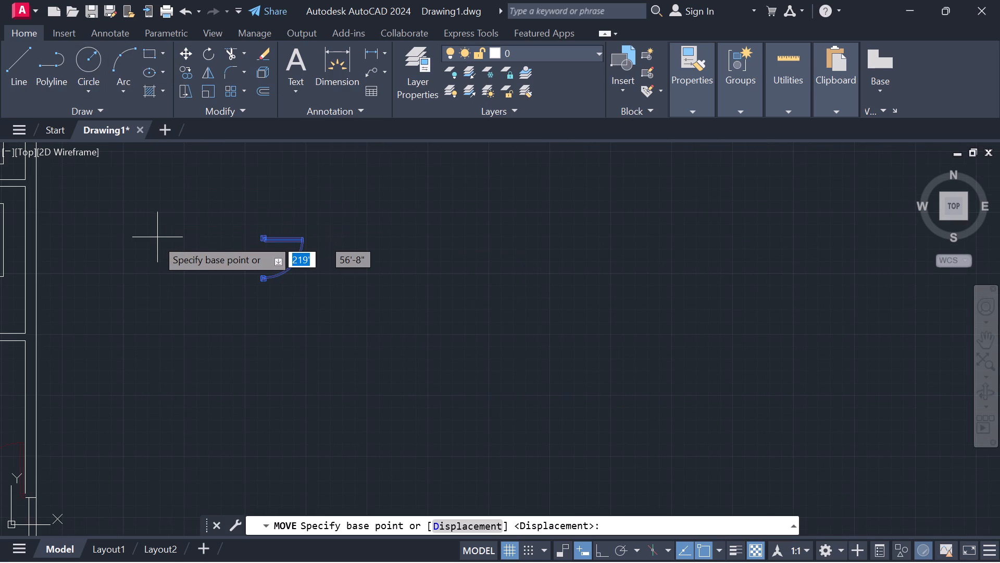
scroll(156, 239, down, 3)
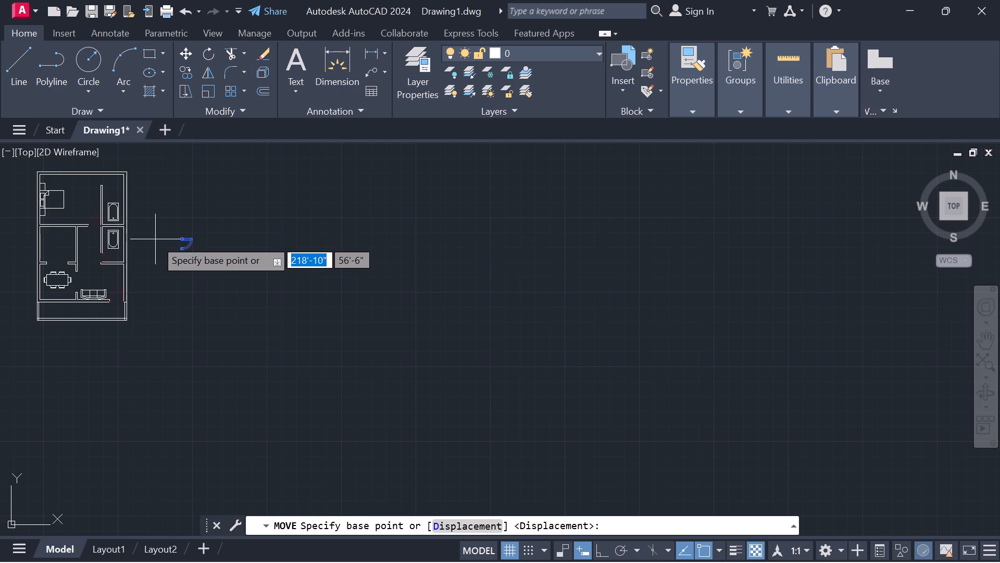
scroll(155, 239, up, 3)
scroll(231, 290, up, 4)
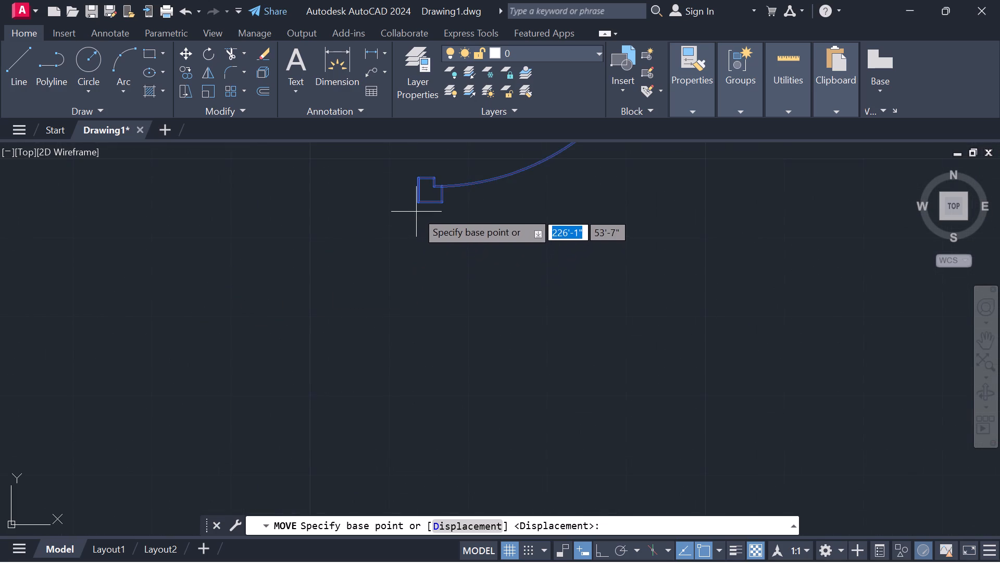
drag(417, 207, 396, 207)
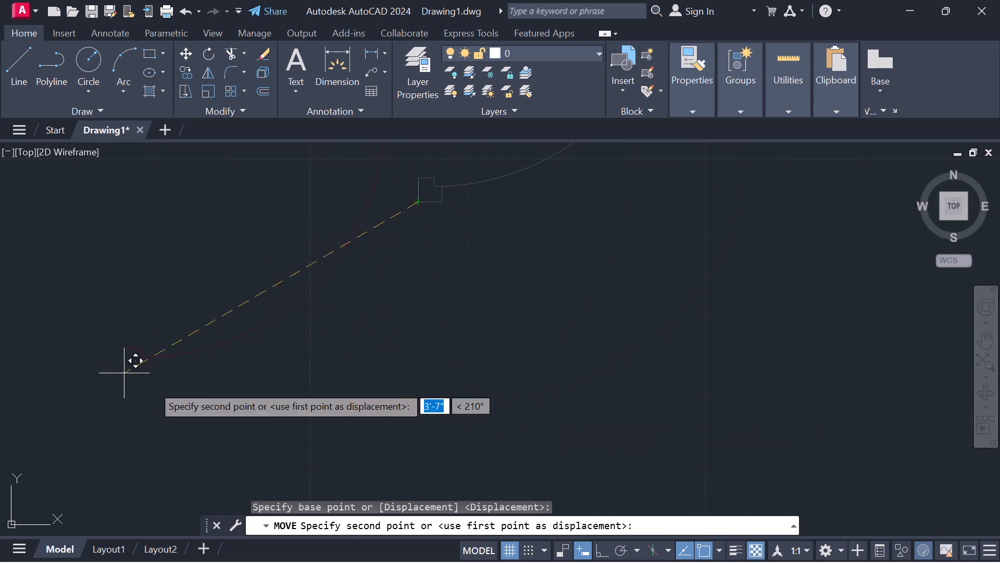
scroll(207, 397, down, 3)
scroll(157, 310, down, 1)
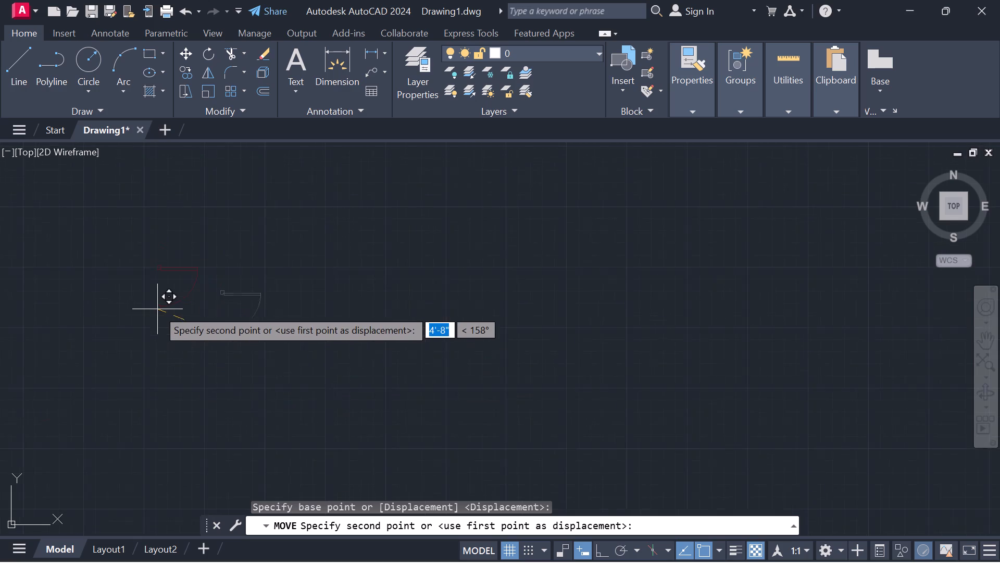
scroll(157, 309, down, 1)
middle_drag(150, 295, 513, 338)
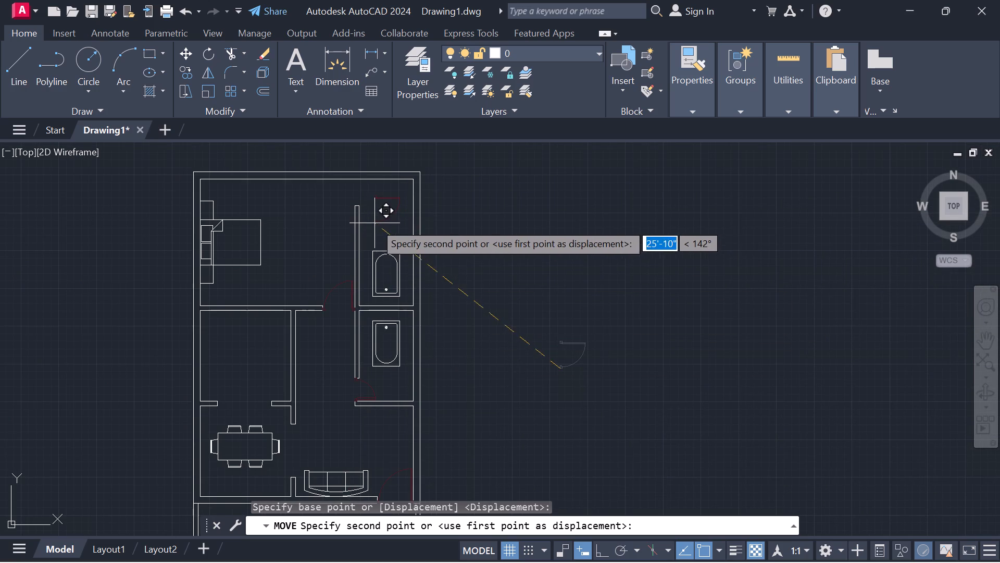
middle_drag(374, 223, 416, 352)
scroll(408, 304, up, 1)
scroll(398, 352, up, 2)
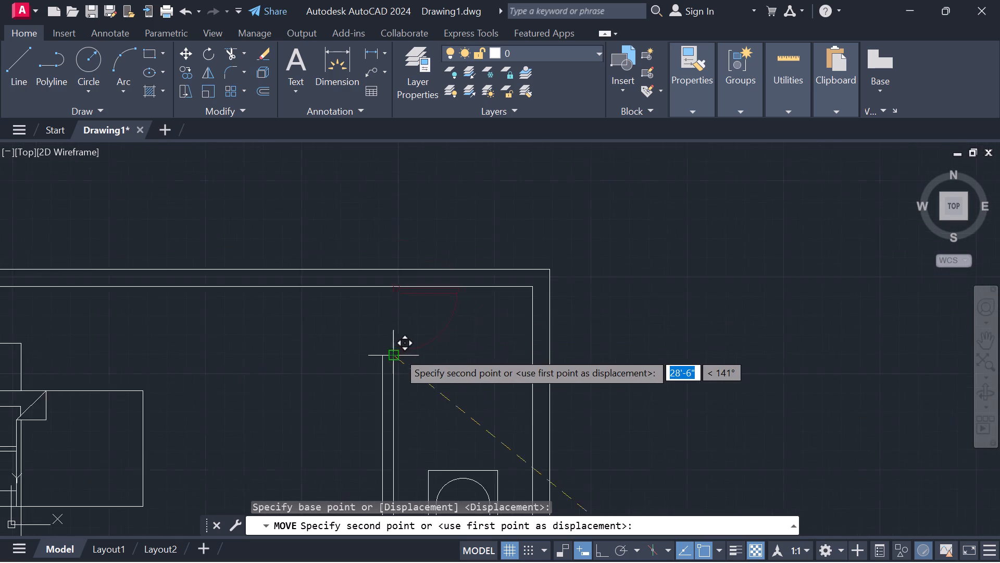
scroll(398, 352, up, 2)
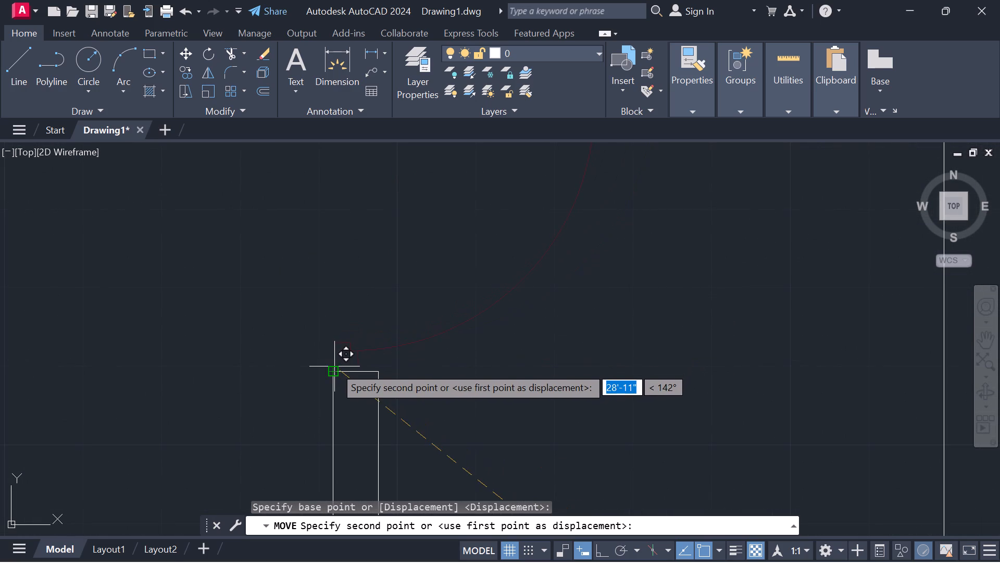
click(334, 368)
Stretch both upper corners of that door's hinge-side frame south to meet the north wall's inner line.
scroll(355, 313, down, 3)
middle_drag(363, 279, 377, 325)
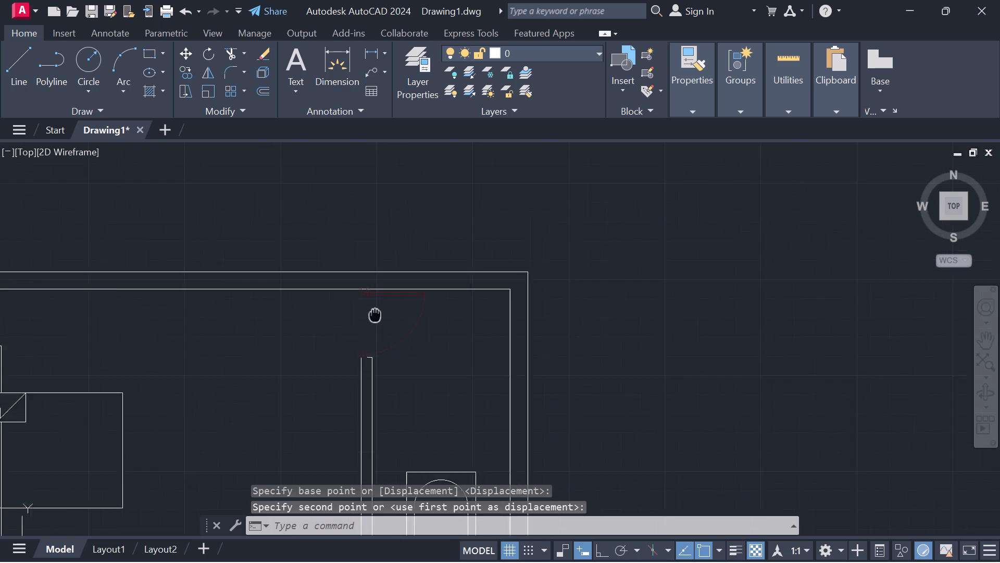
middle_drag(377, 325, 380, 351)
scroll(367, 319, up, 4)
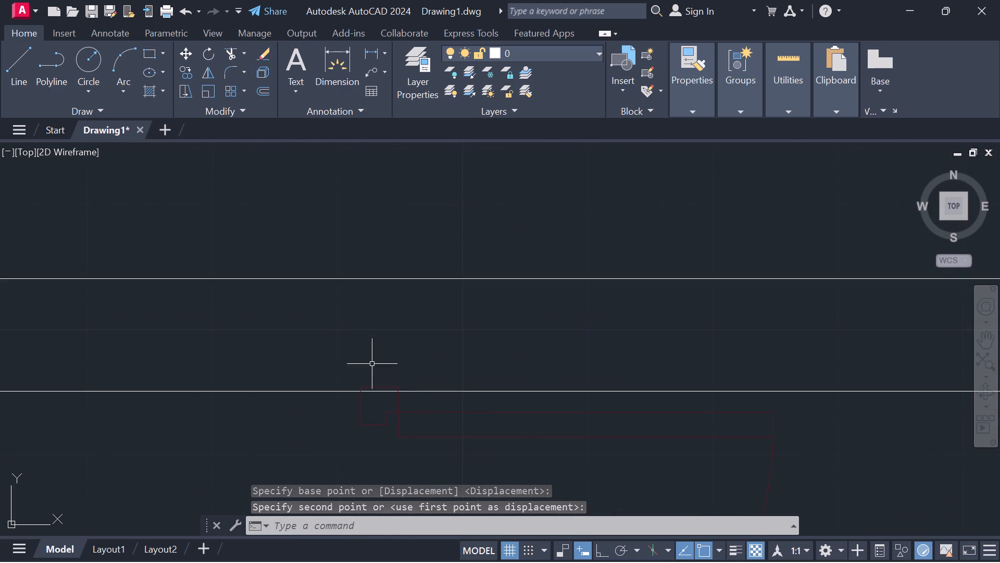
scroll(381, 392, up, 4)
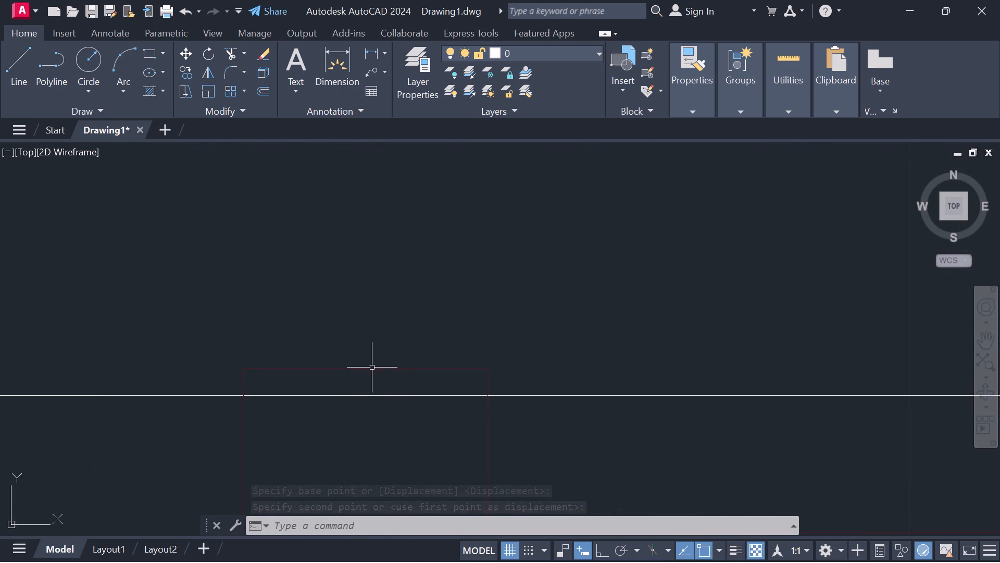
click(370, 371)
click(241, 440)
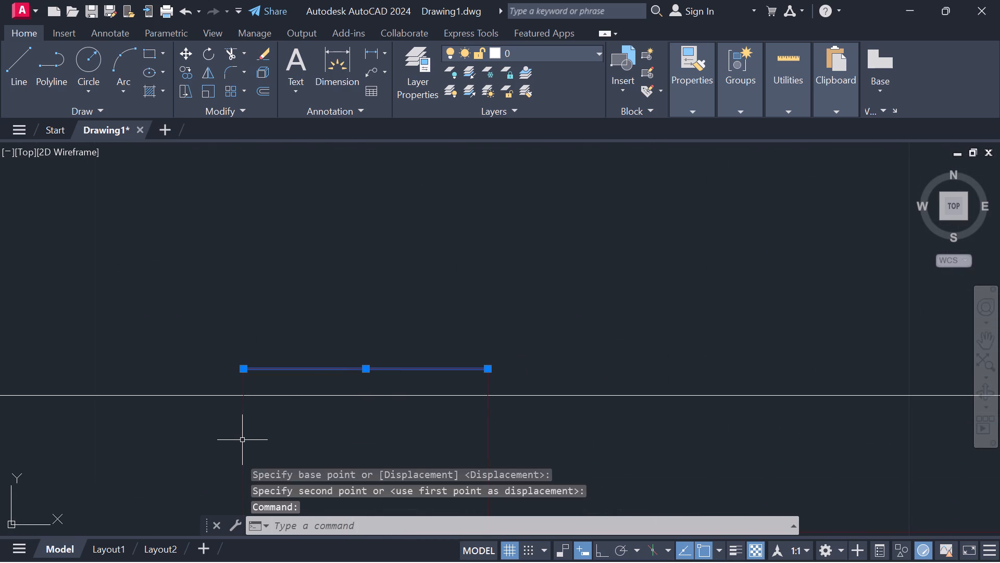
click(487, 434)
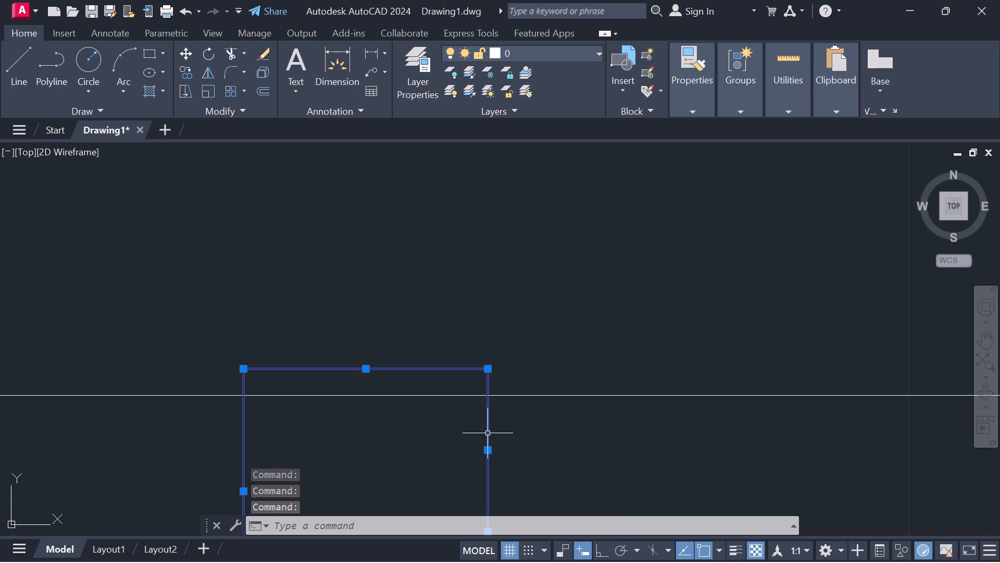
click(488, 370)
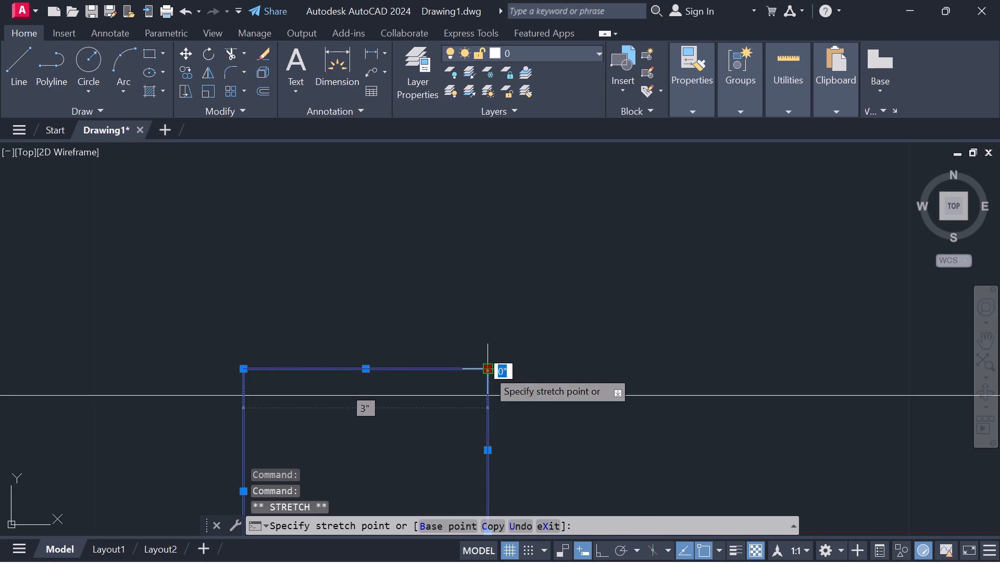
click(491, 395)
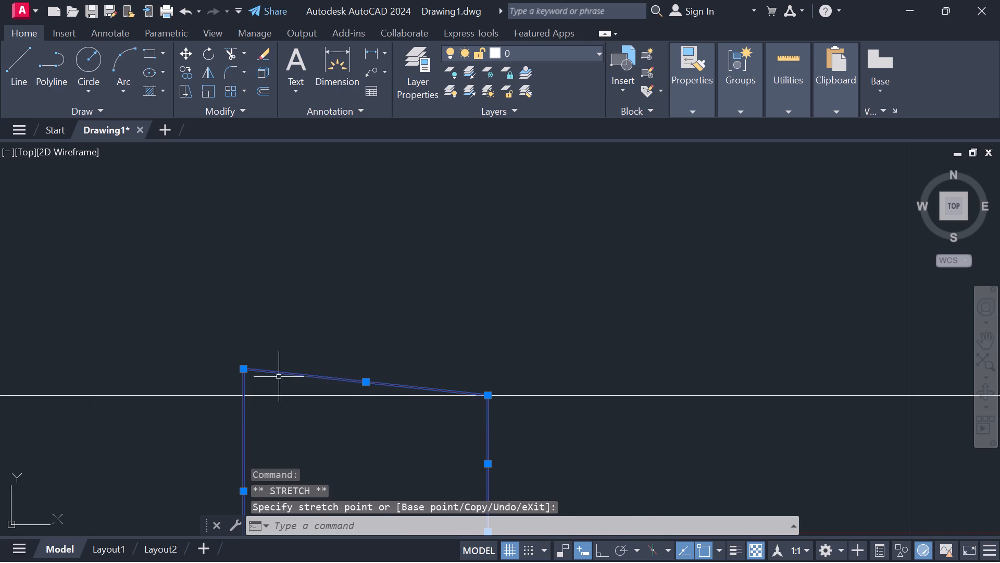
click(246, 371)
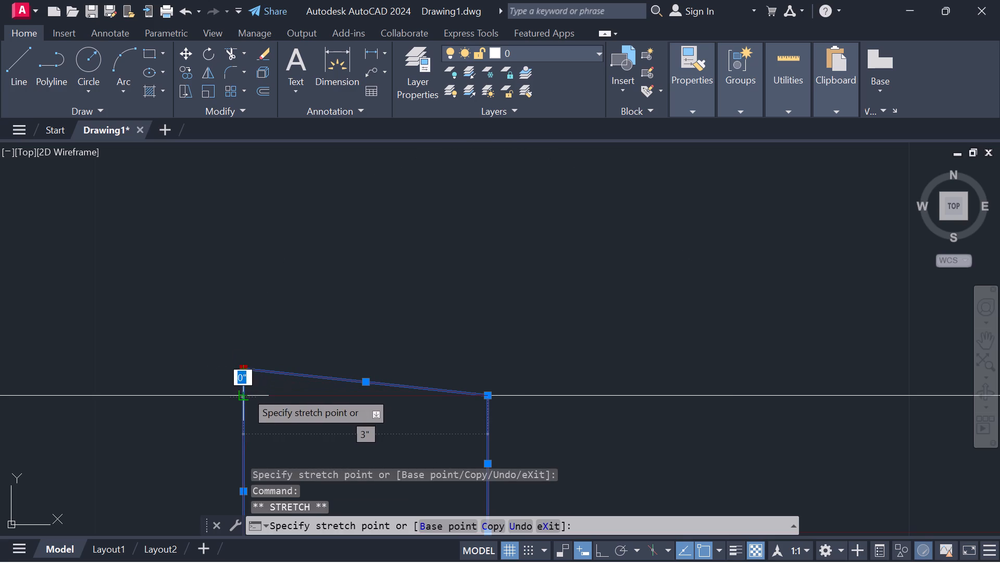
click(246, 391)
key(Escape)
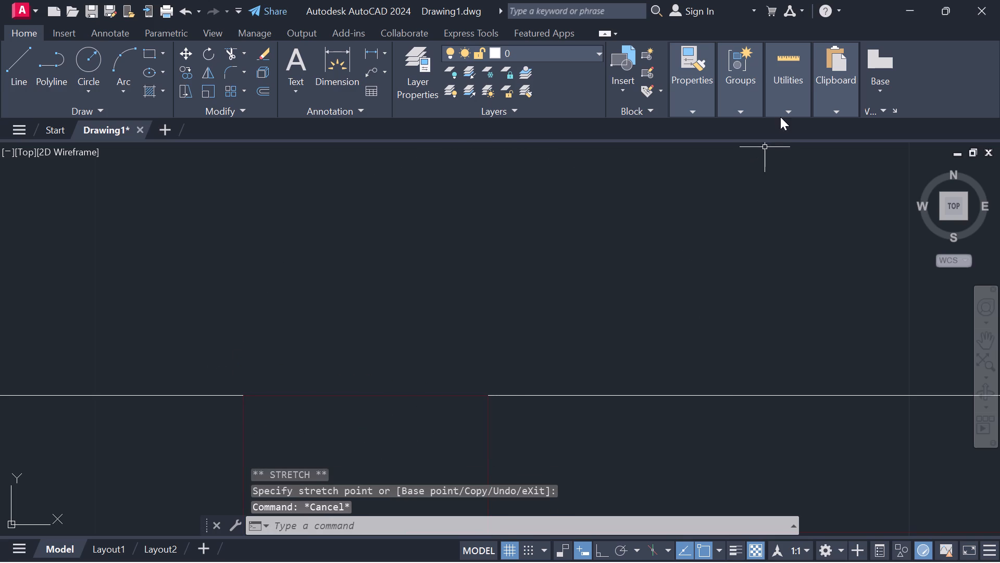
Check the dimensions of the stretched hinge-side frame with the Quick measure tool.
click(790, 111)
click(782, 138)
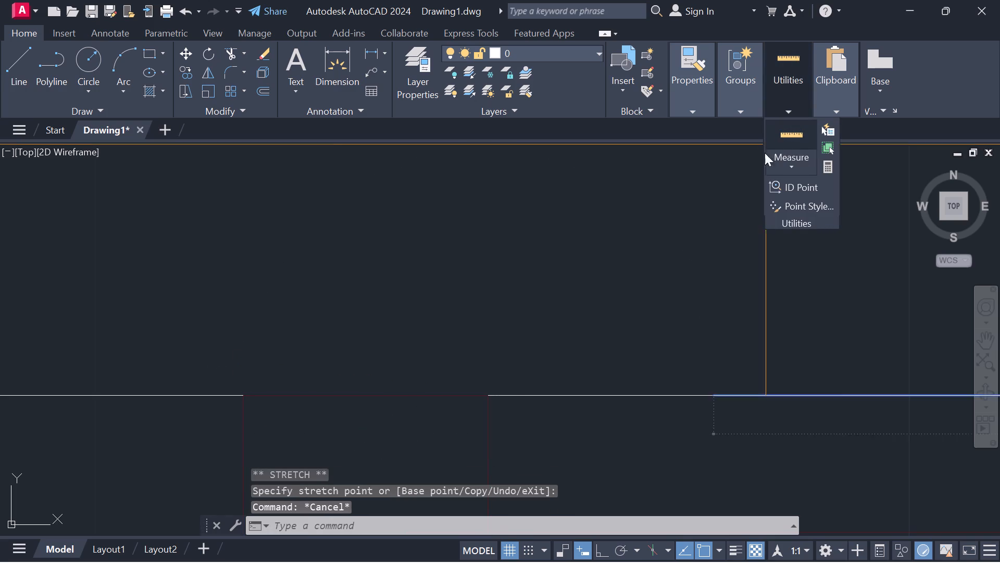
scroll(674, 259, down, 2)
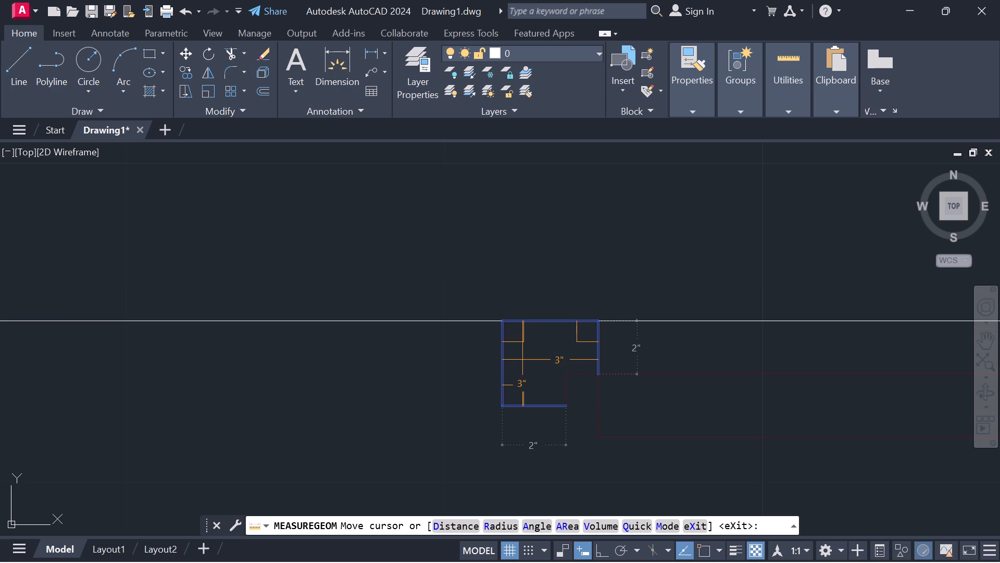
key(Escape)
key(Escape)
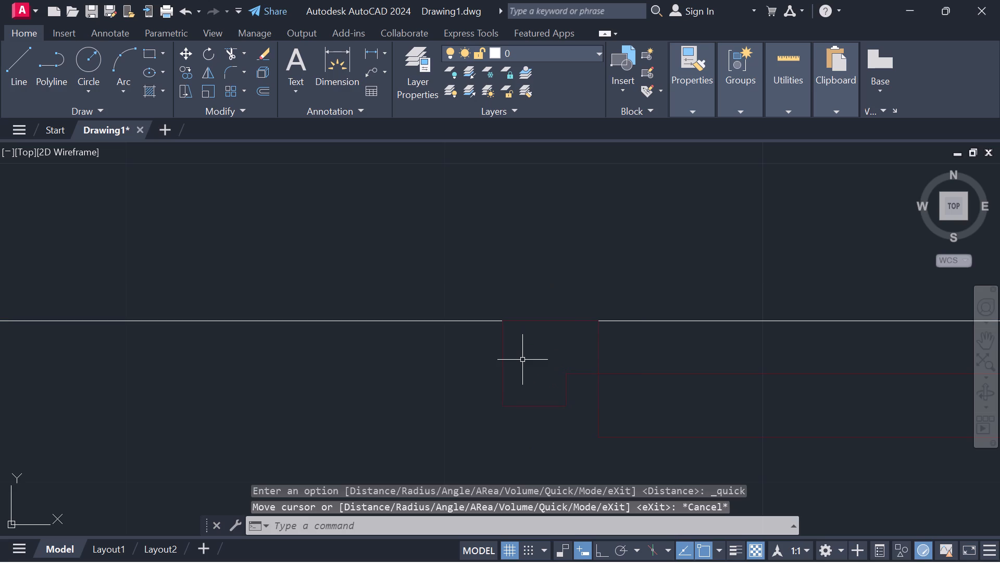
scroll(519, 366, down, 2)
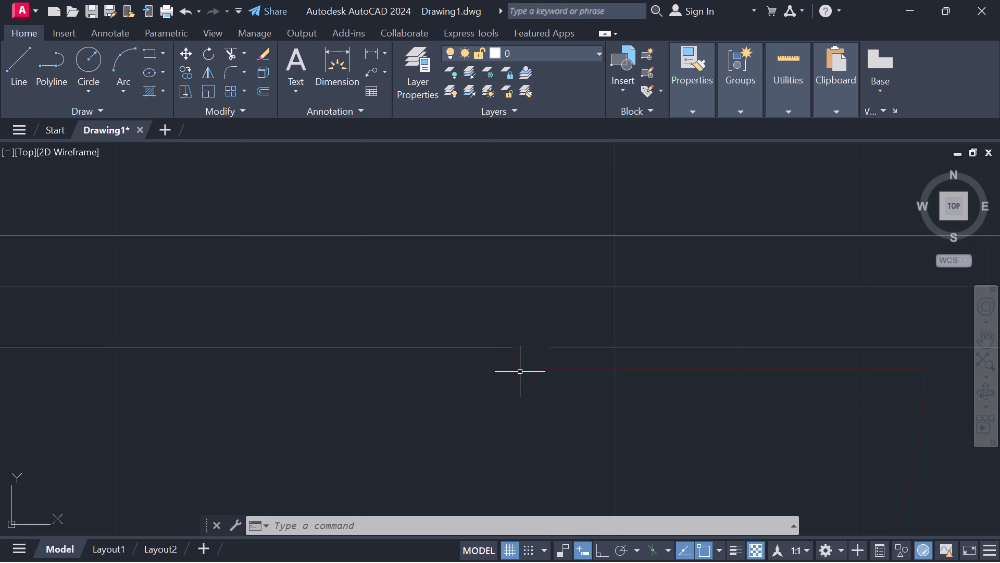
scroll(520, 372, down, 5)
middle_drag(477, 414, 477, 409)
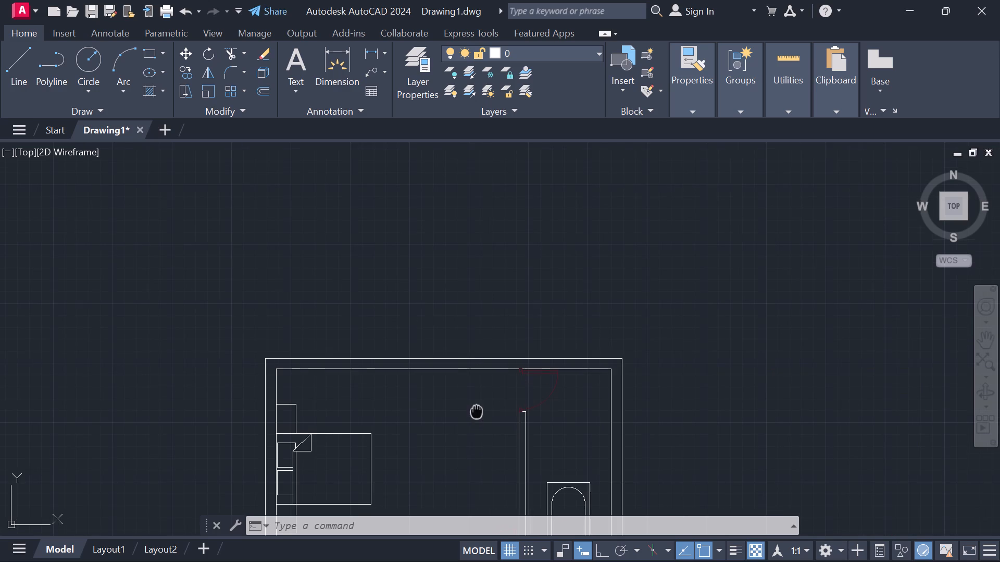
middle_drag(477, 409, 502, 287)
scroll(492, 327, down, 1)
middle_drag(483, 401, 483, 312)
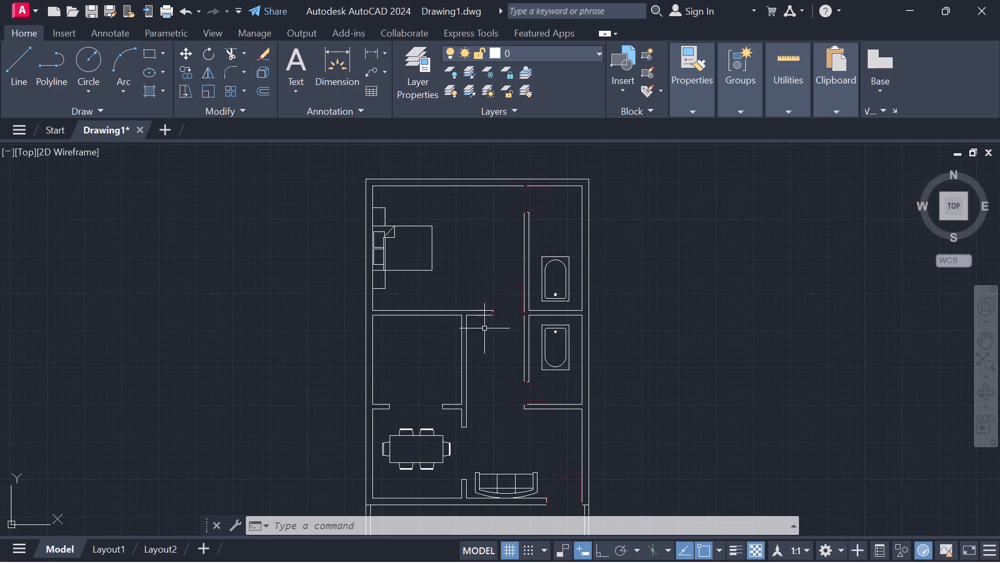
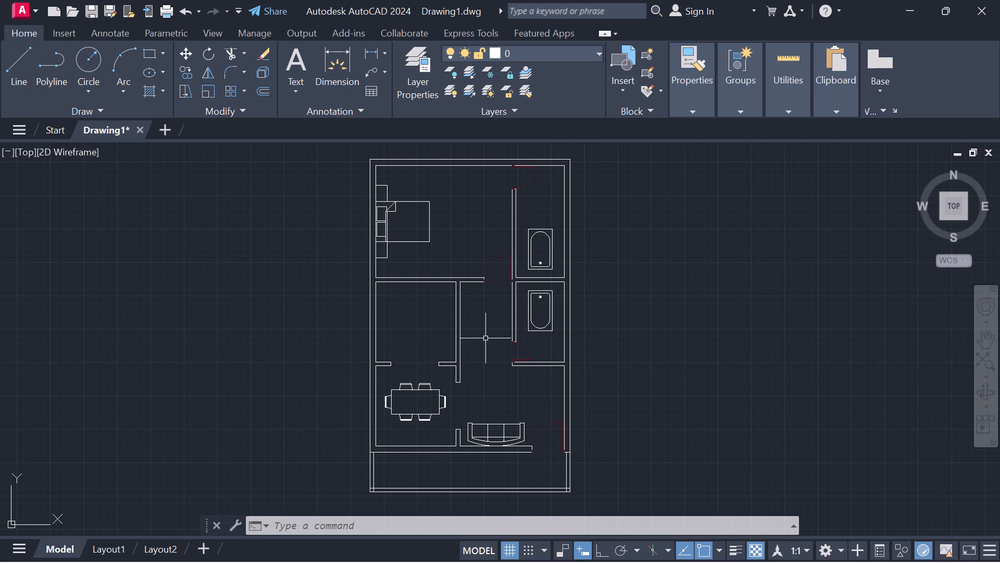
Draw a closed rectangular window outline about 3' long across the full thickness of the lower bathroom's east wall.
scroll(504, 323, up, 3)
middle_drag(652, 395, 651, 396)
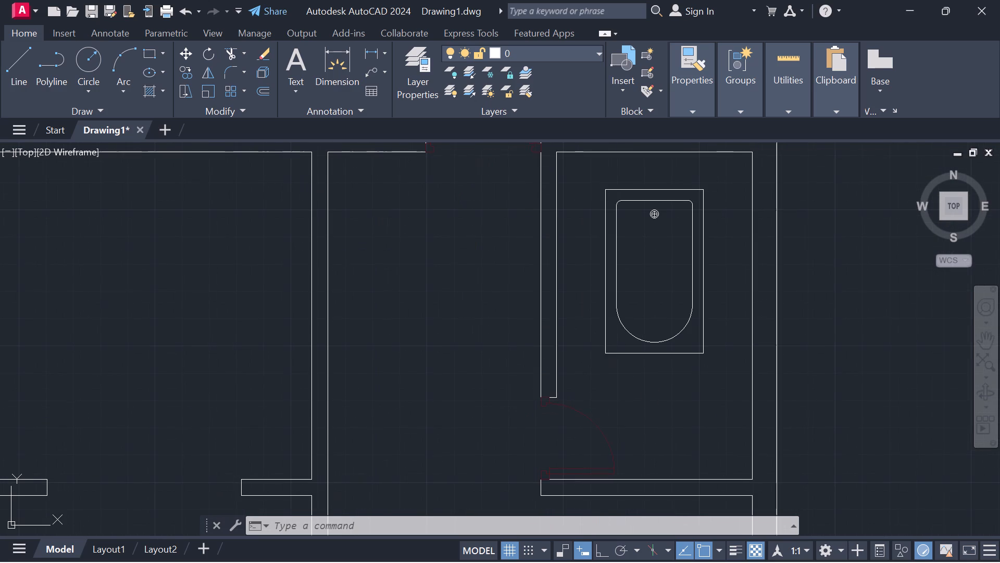
middle_drag(651, 396, 525, 379)
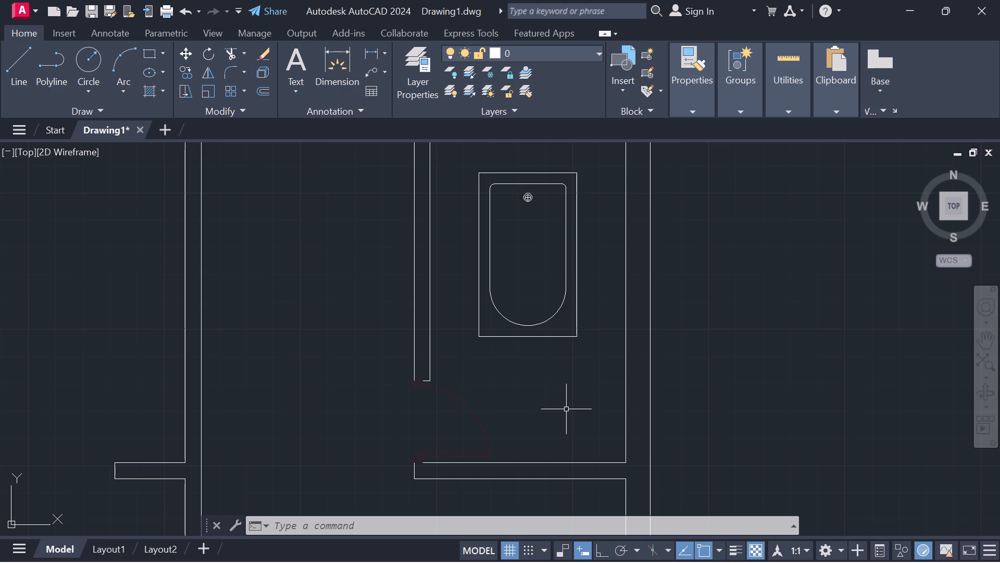
scroll(581, 389, down, 1)
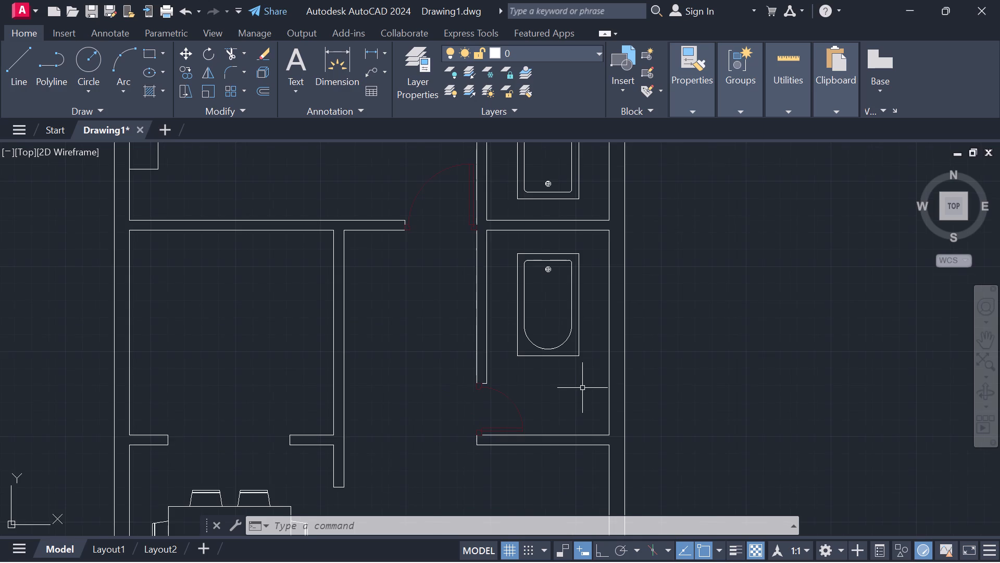
middle_drag(586, 380, 529, 410)
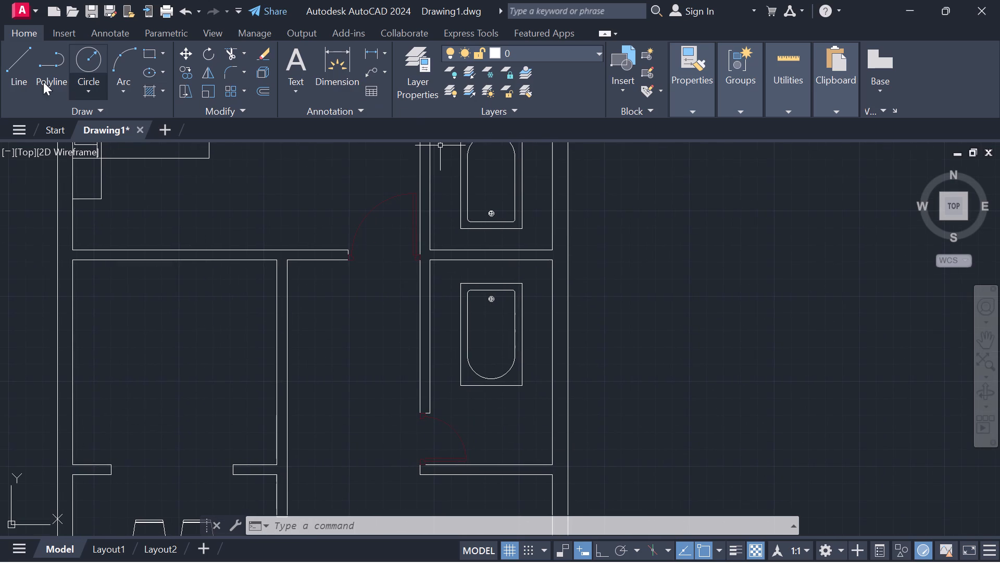
click(22, 62)
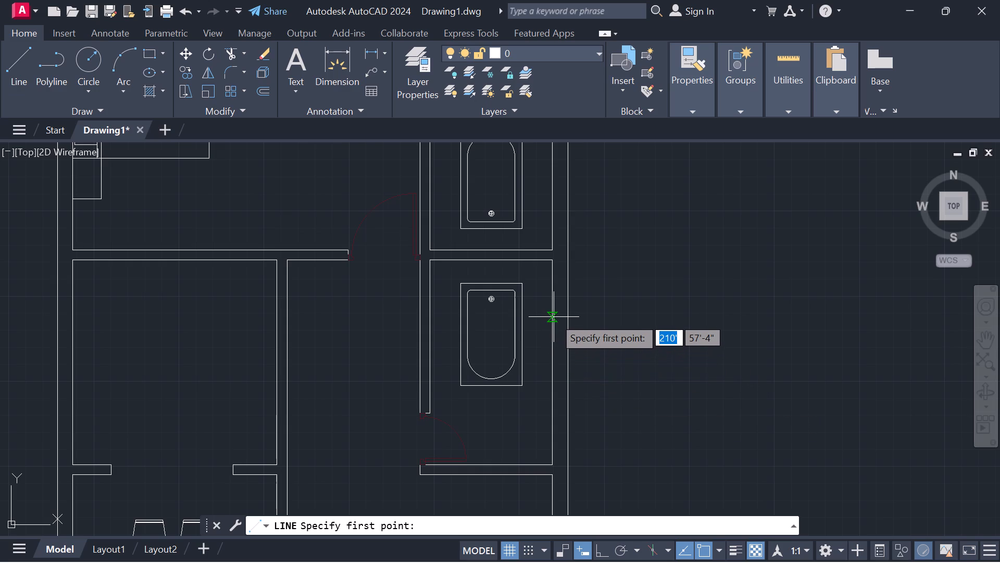
scroll(554, 316, up, 1)
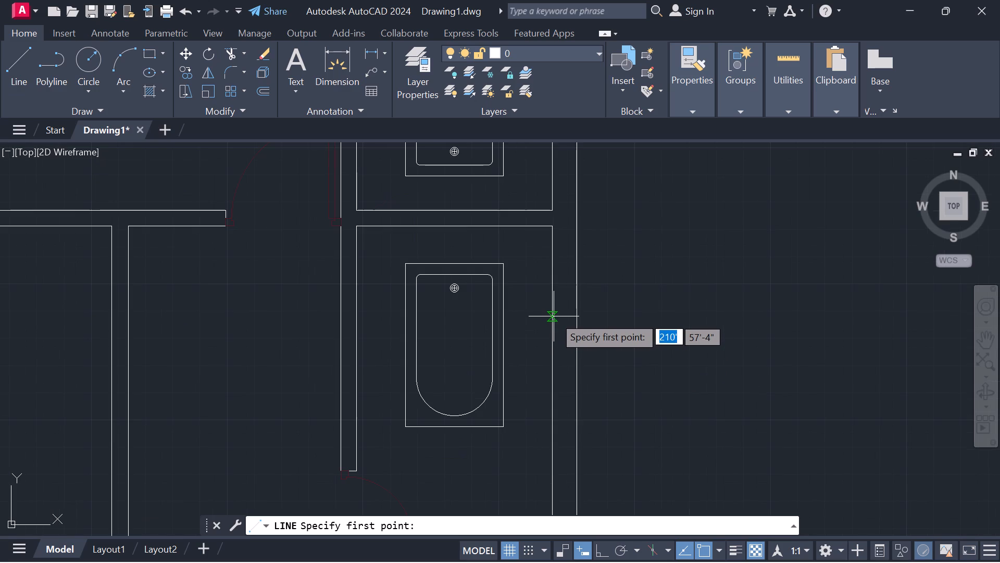
click(553, 307)
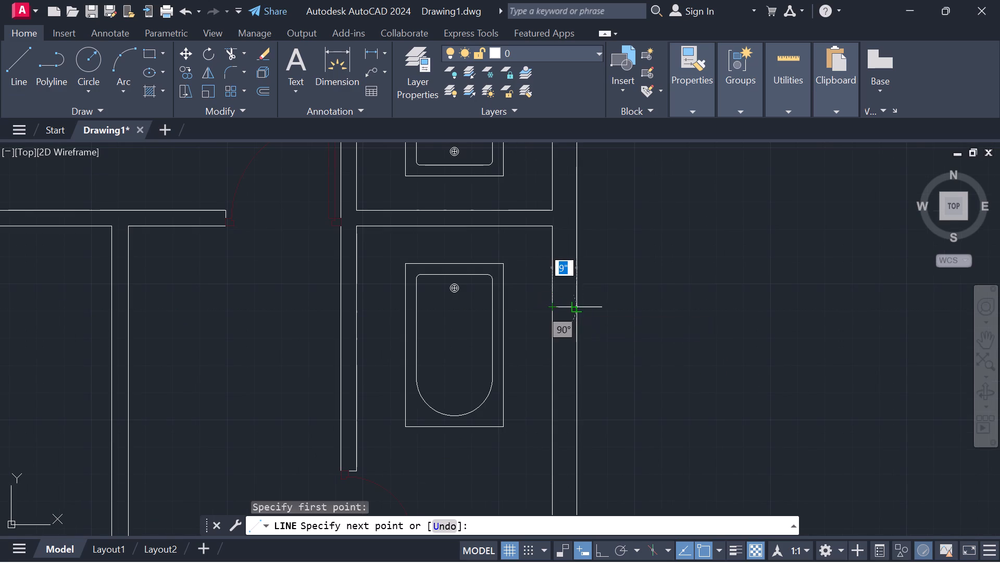
click(578, 305)
scroll(578, 392, down, 1)
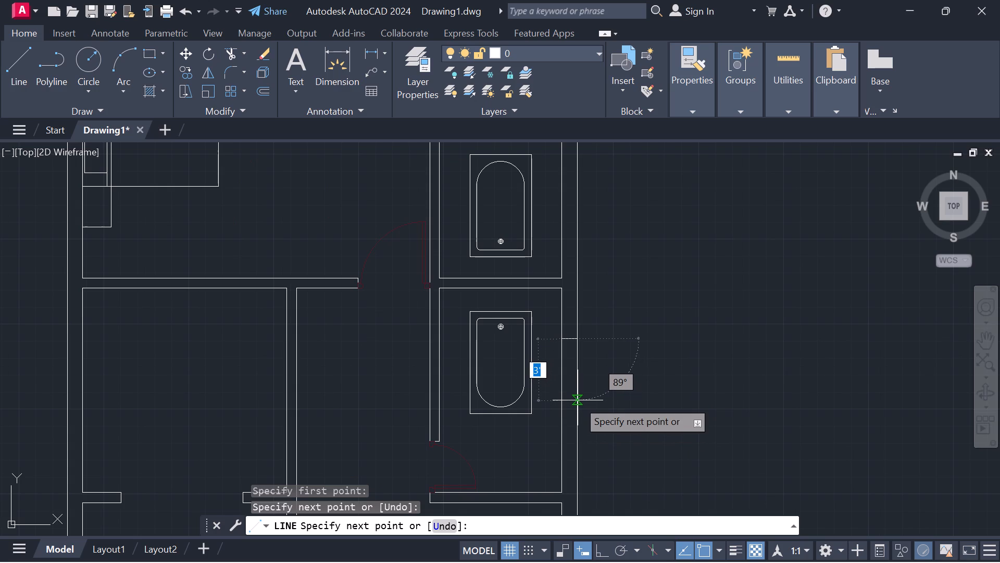
click(578, 400)
click(564, 400)
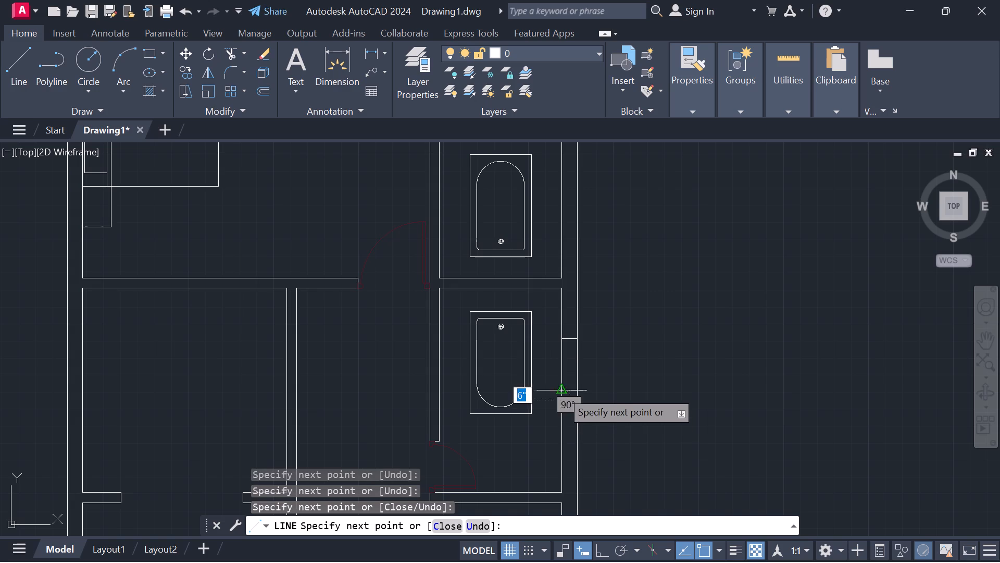
click(560, 342)
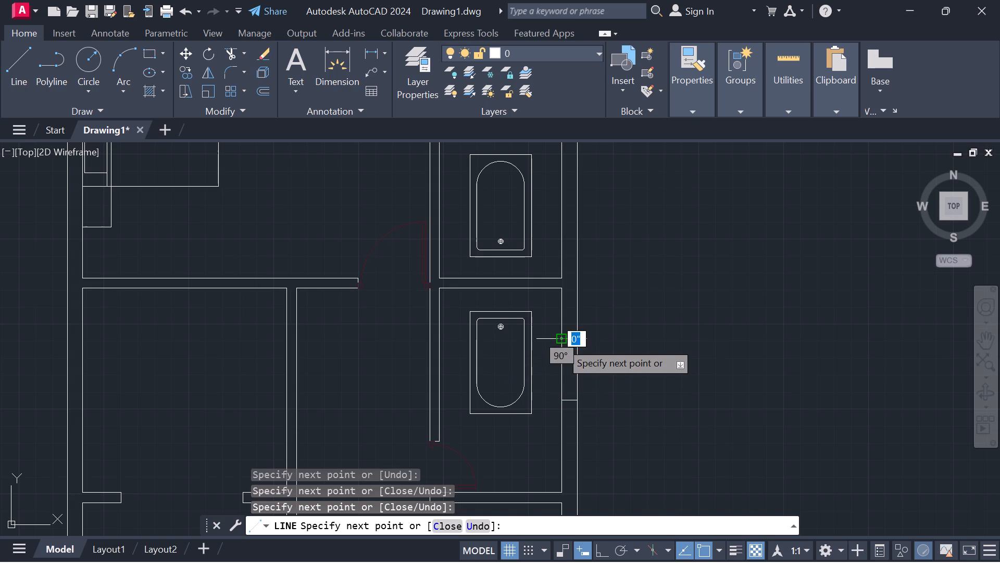
Draw the window's vertical centre line from the midpoint of its upper edge to its lower edge, with Ortho on.
scroll(560, 351, up, 3)
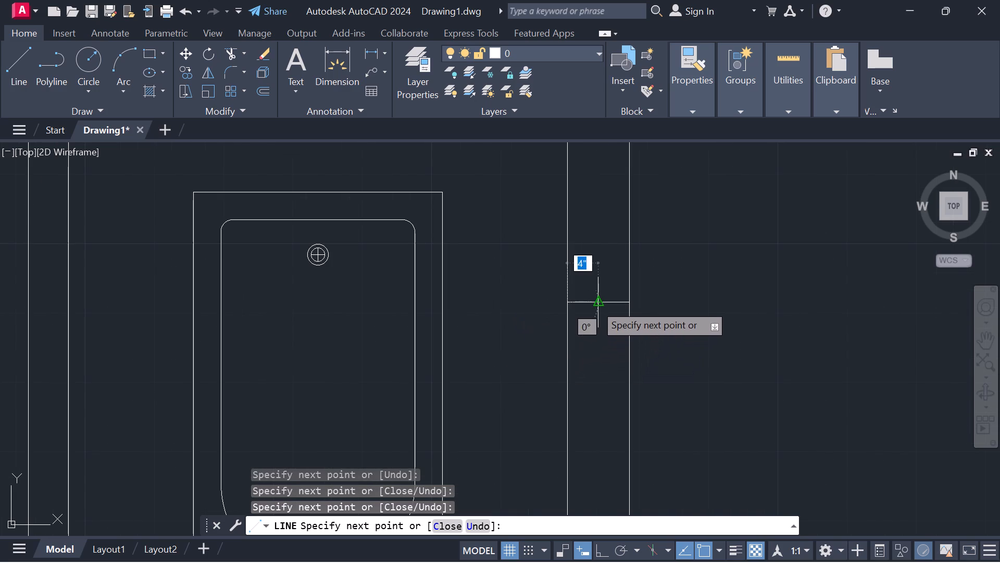
click(596, 302)
scroll(595, 410, down, 2)
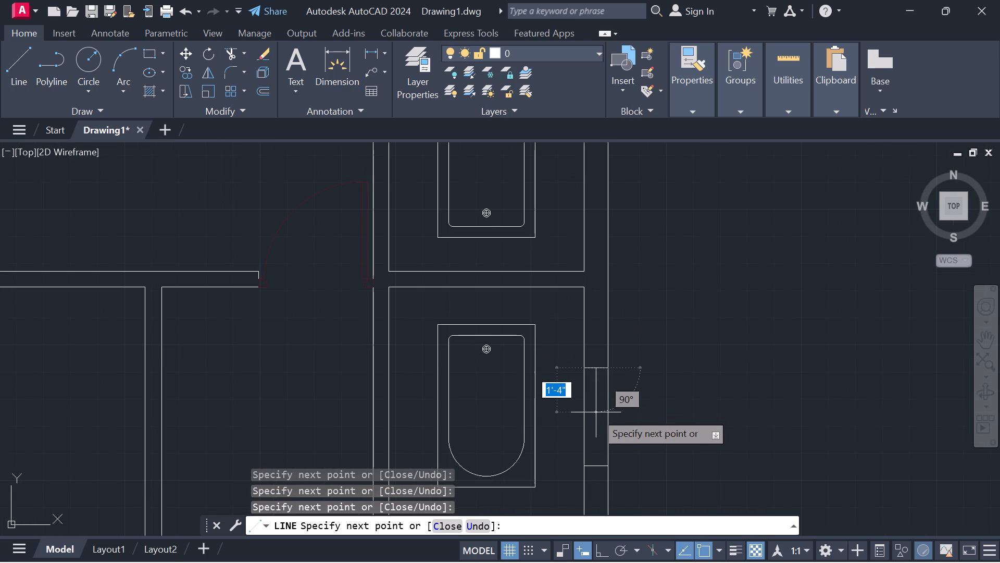
key(F8)
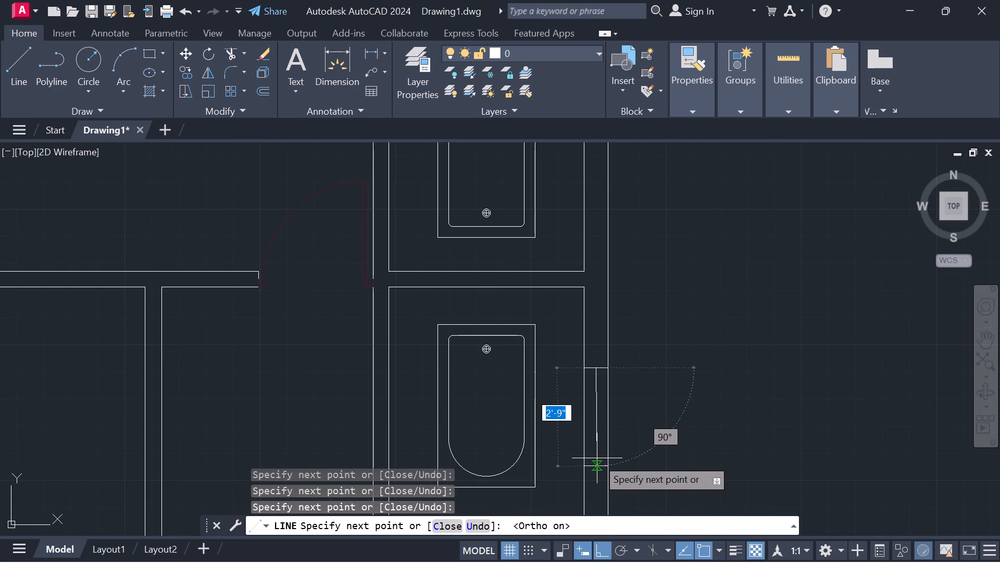
click(596, 462)
Continue the line along the lower edge to the east half's midpoint and up about 3' to the window's upper edge.
scroll(596, 462, up, 4)
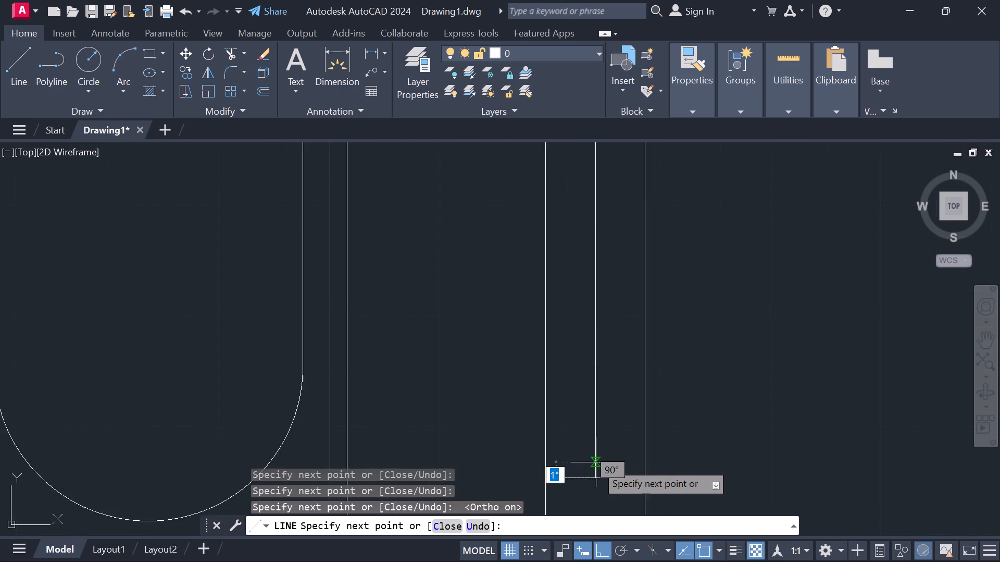
middle_drag(593, 487, 595, 426)
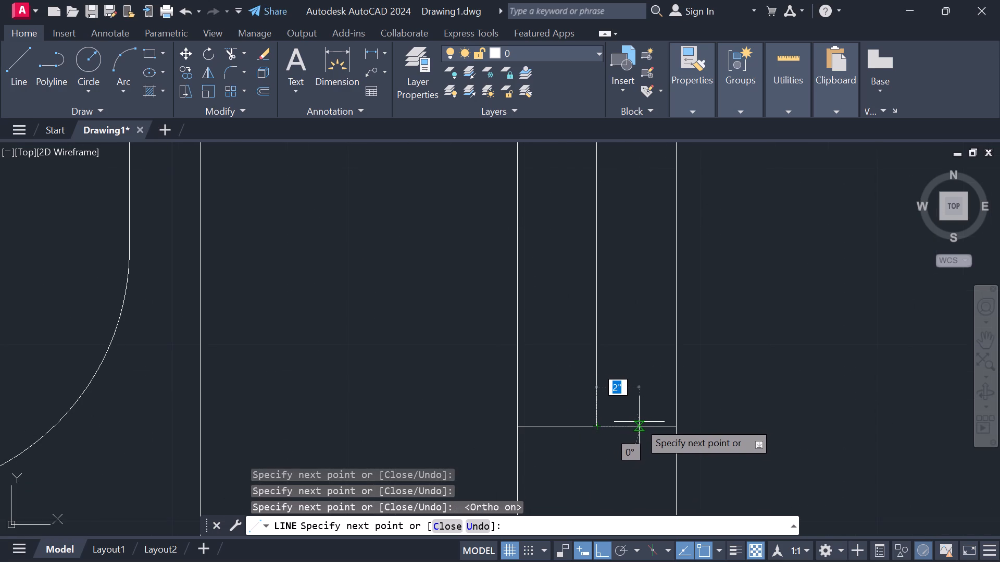
click(636, 422)
scroll(619, 313, down, 2)
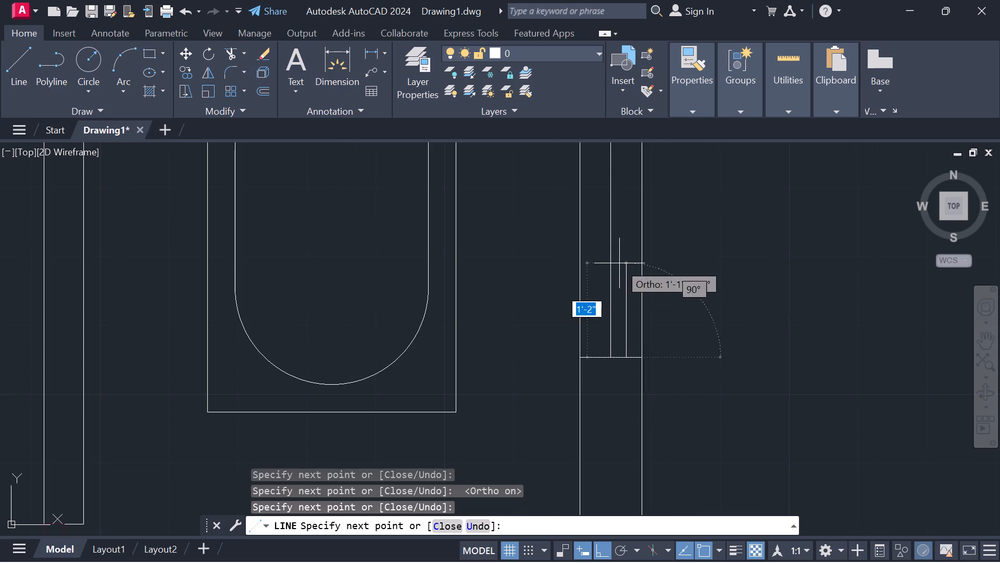
middle_drag(620, 243, 628, 421)
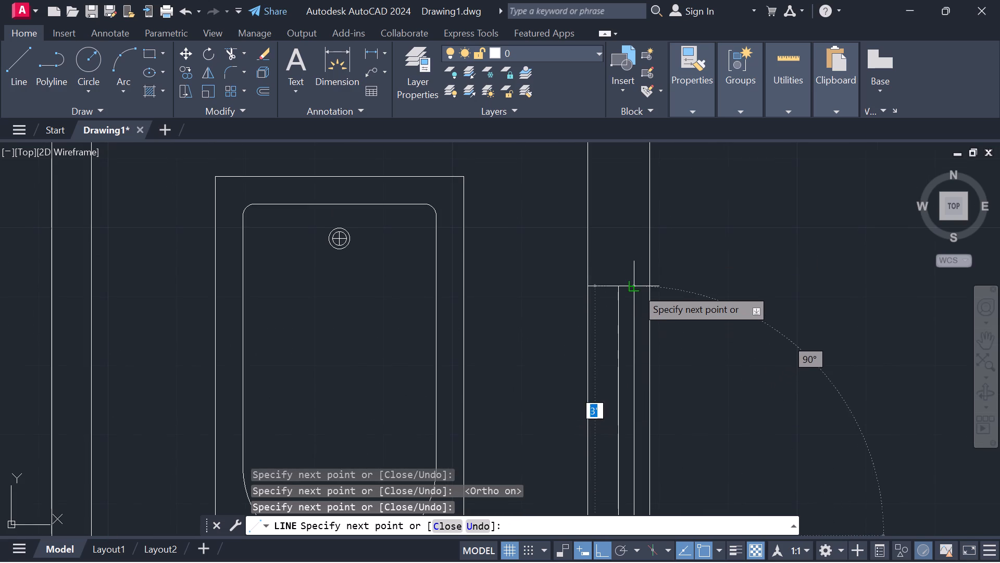
click(636, 288)
Continue the line along the upper edge to the west half's midpoint and down about 3' to the window's lower edge.
click(601, 289)
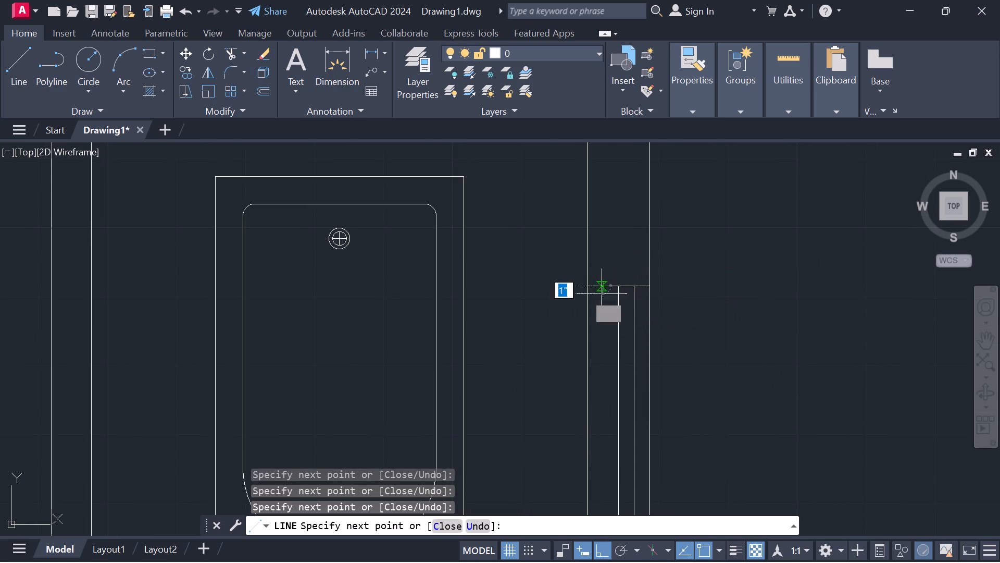
scroll(602, 420, down, 2)
middle_drag(602, 432, 601, 383)
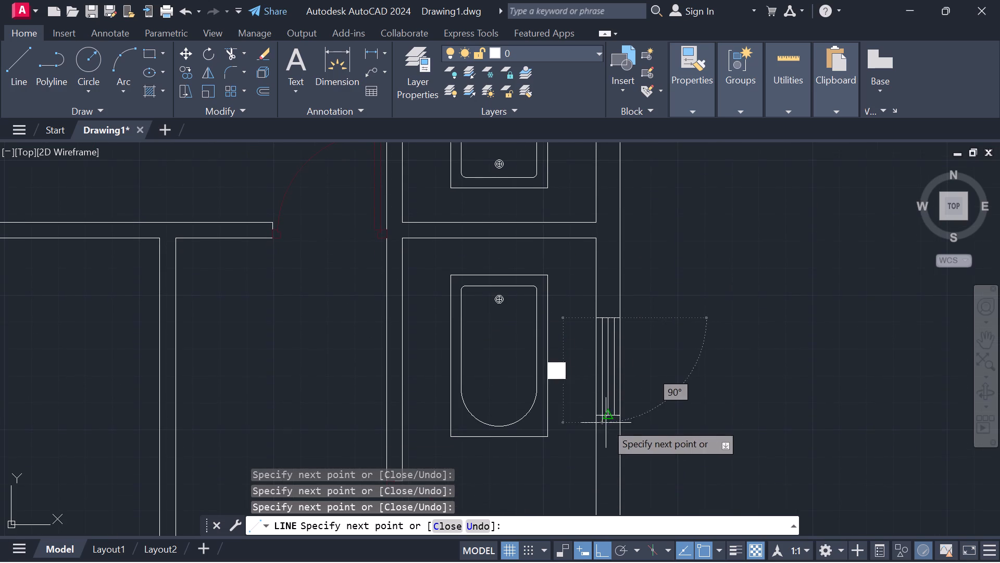
scroll(606, 423, up, 4)
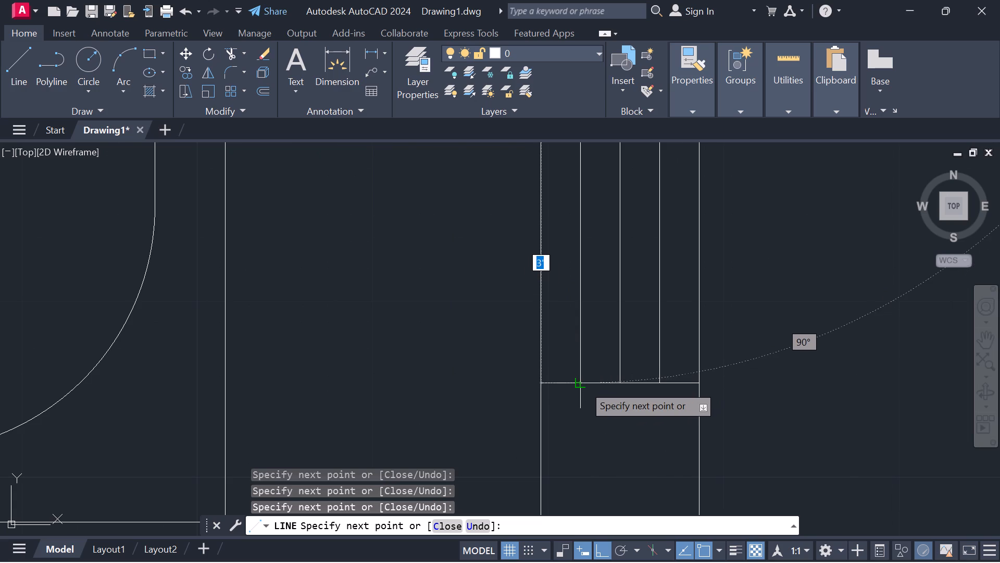
click(580, 386)
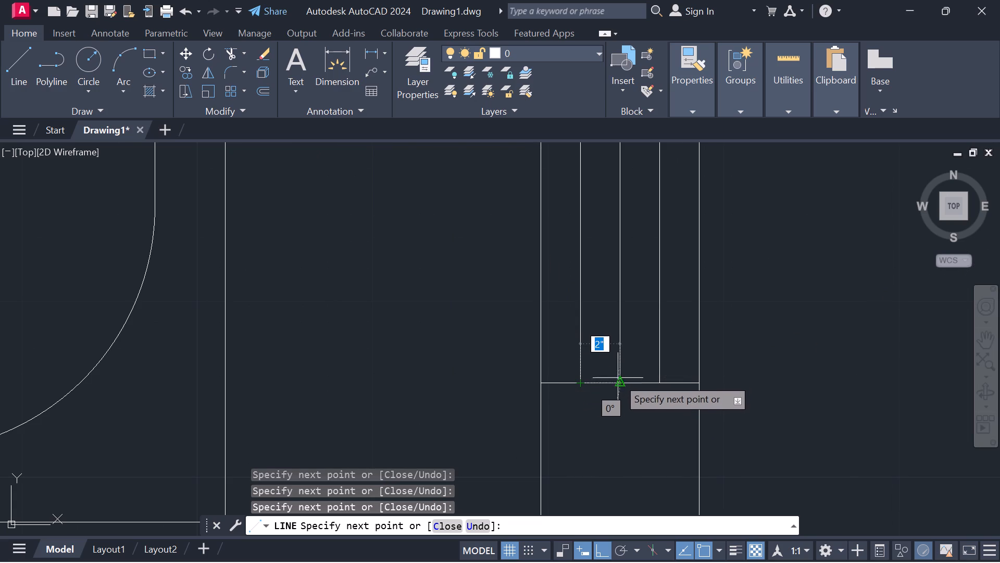
scroll(606, 348, down, 4)
scroll(608, 387, up, 2)
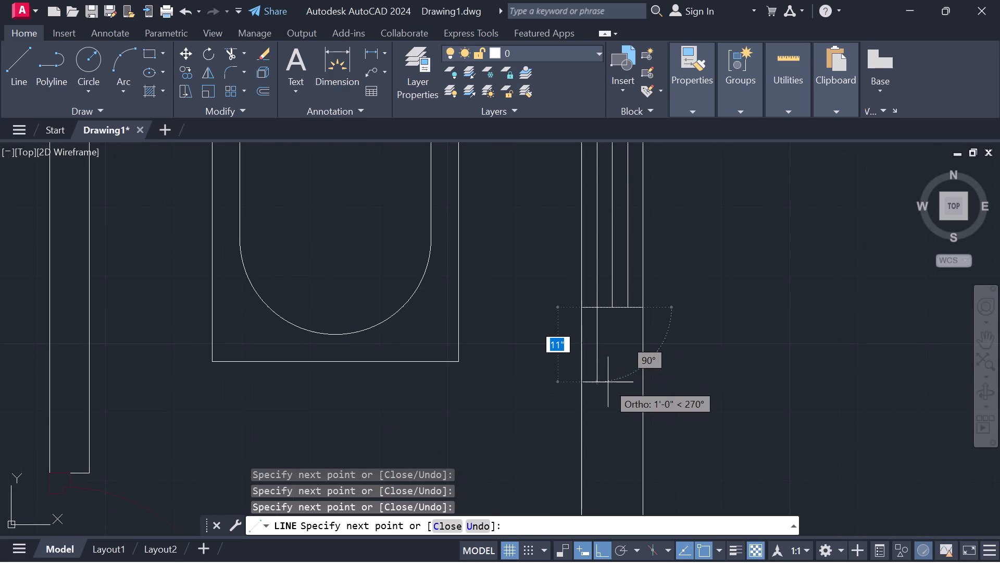
key(Escape)
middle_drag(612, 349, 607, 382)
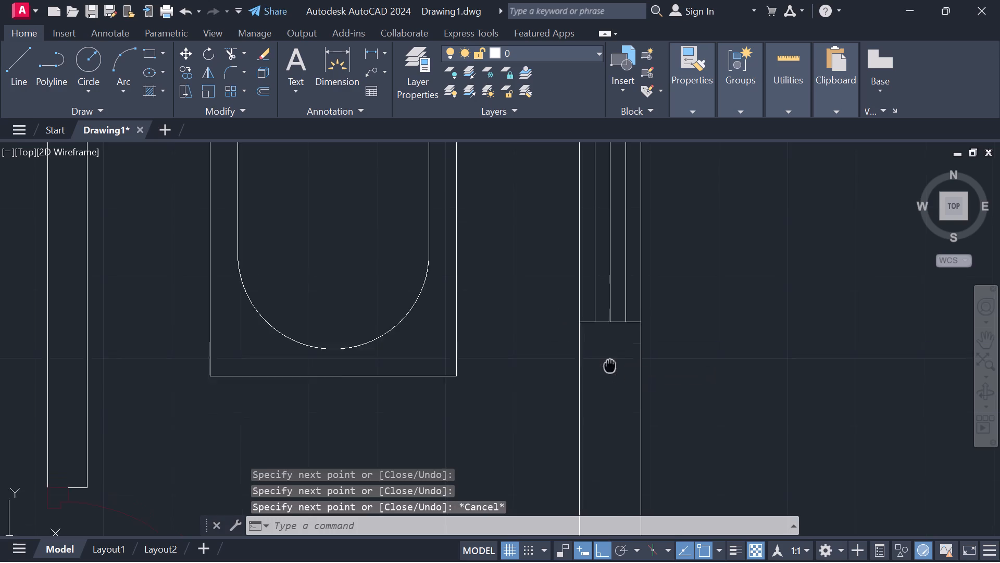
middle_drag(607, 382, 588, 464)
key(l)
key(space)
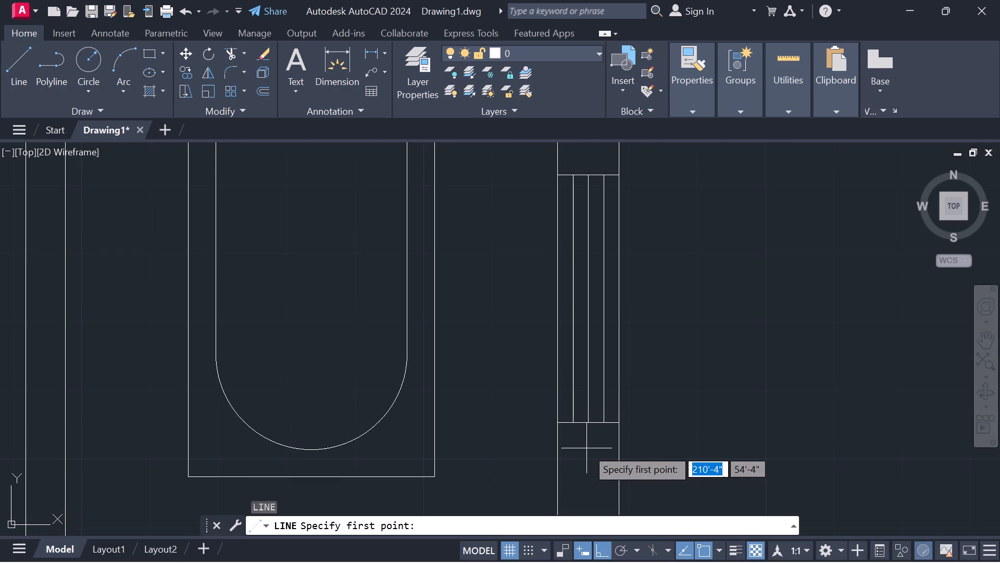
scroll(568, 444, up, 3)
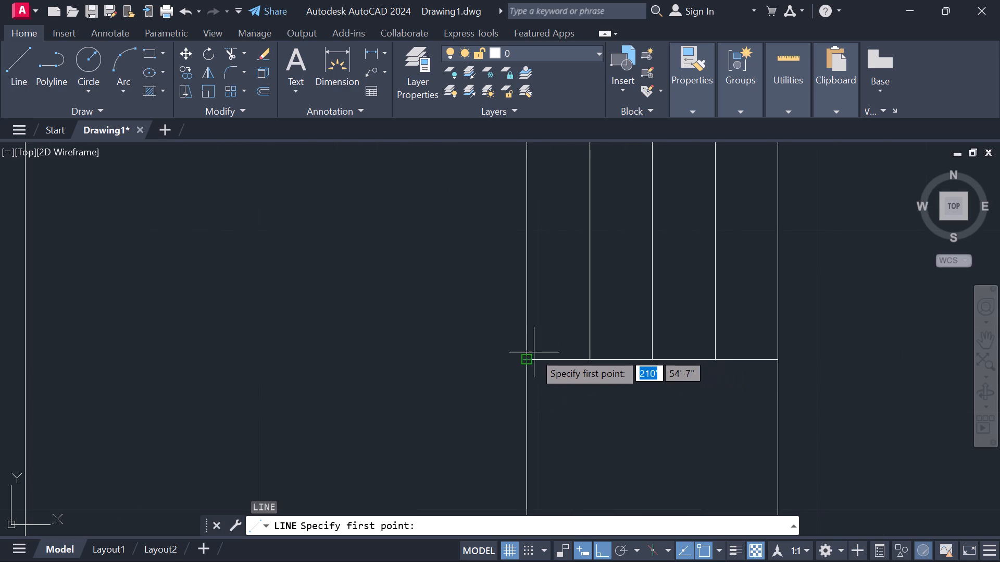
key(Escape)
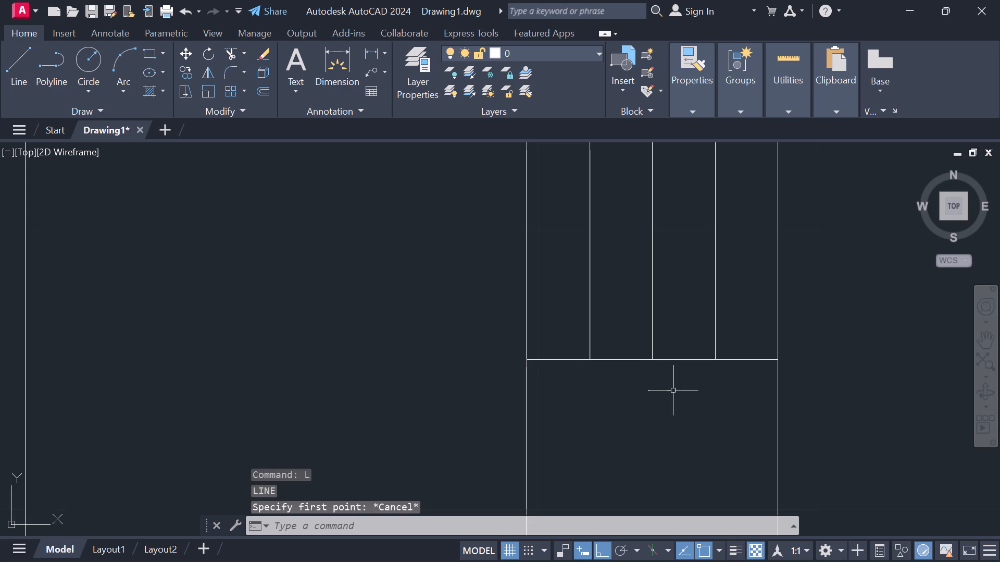
Draw line segments along the window's lower edge from the west inner line to the west corner, east inner line, and east corner.
text(l)
key(space)
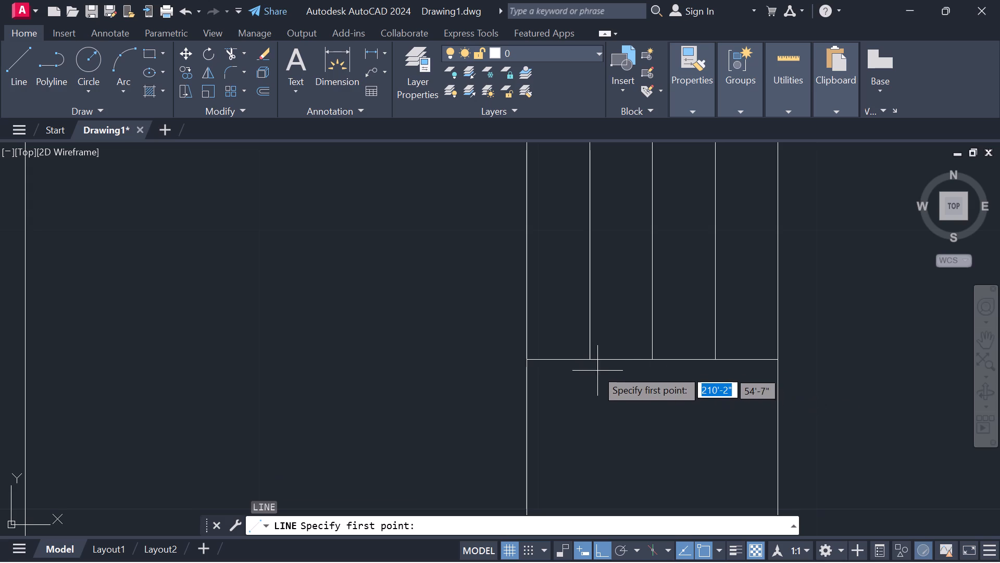
click(587, 356)
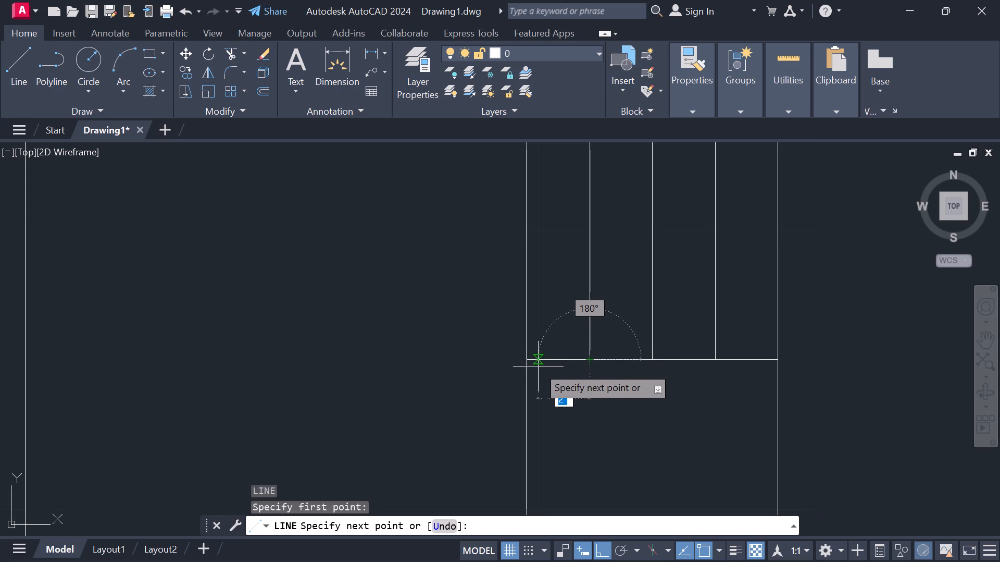
click(530, 361)
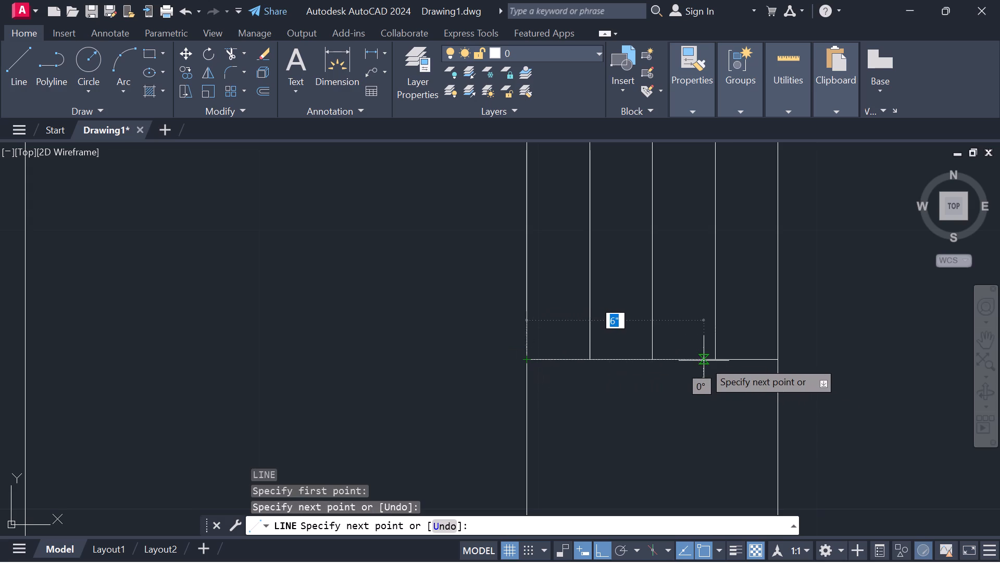
click(715, 357)
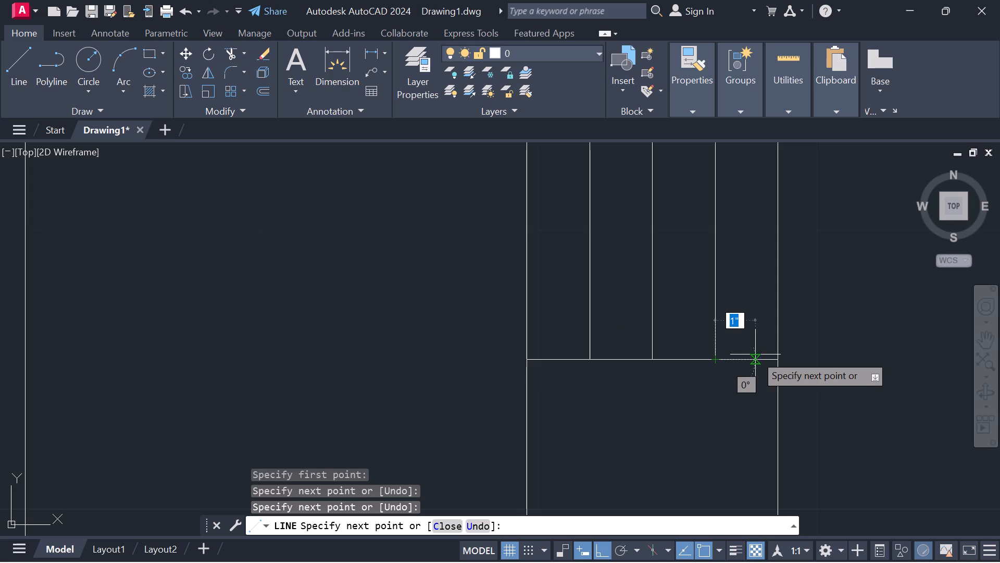
click(776, 357)
key(Escape)
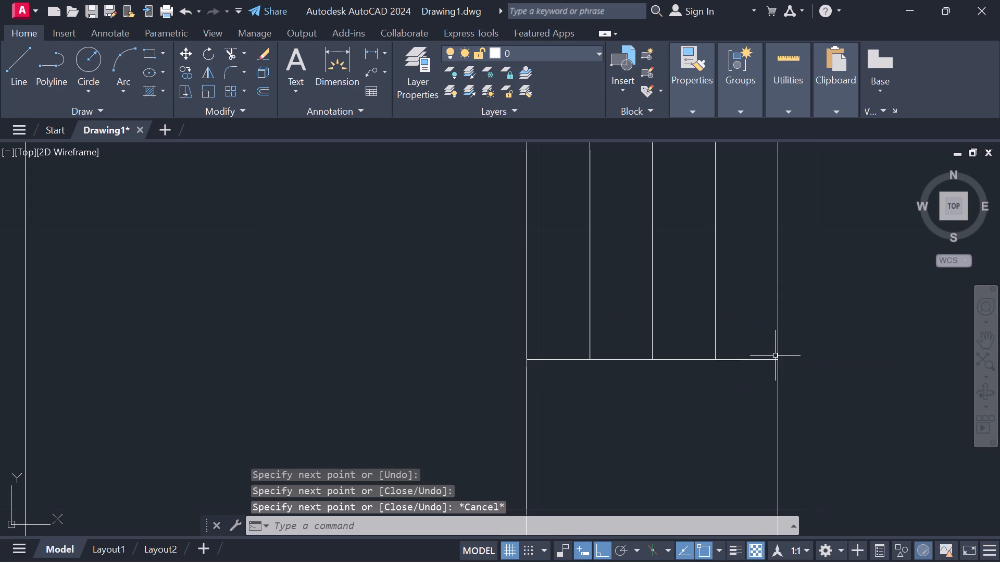
Draw a three-sided end frame about 7" wide on the window's lower edge, between the midpoints of its outermost east and west segments.
key(l)
key(space)
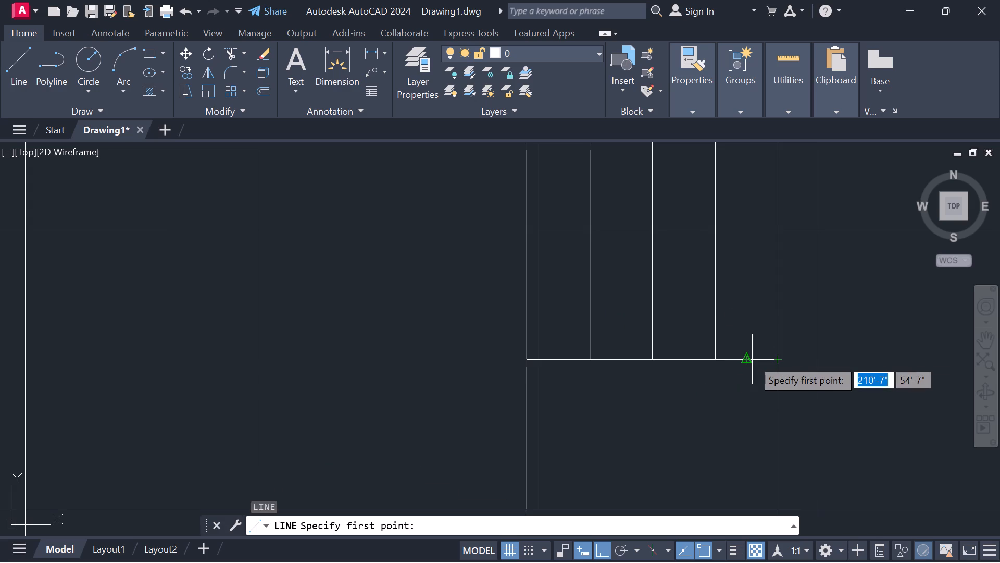
click(751, 359)
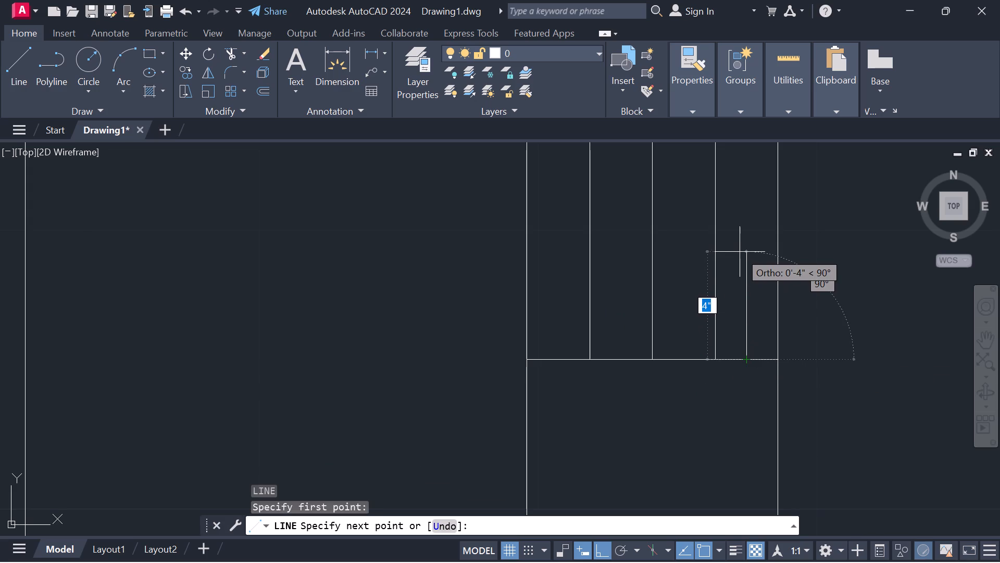
click(744, 267)
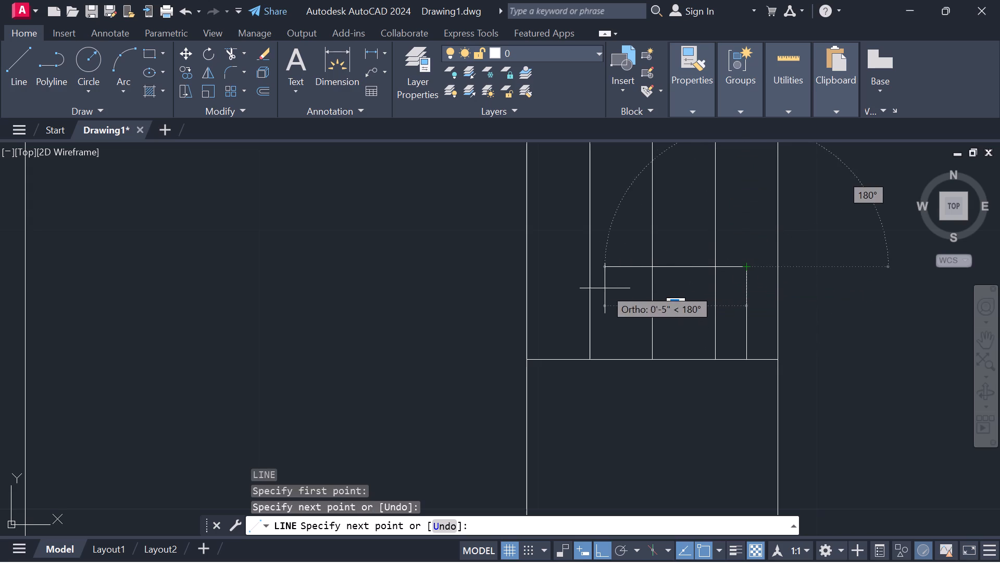
click(555, 332)
click(556, 362)
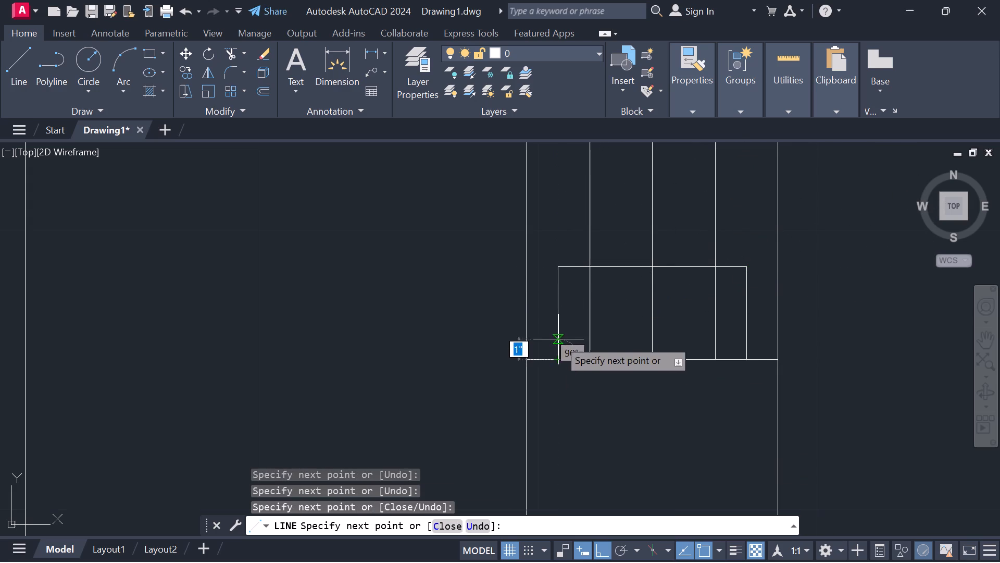
Mirror the three-sided end frame about the window's horizontal centreline onto its upper edge, keeping the original.
key(Escape)
click(560, 328)
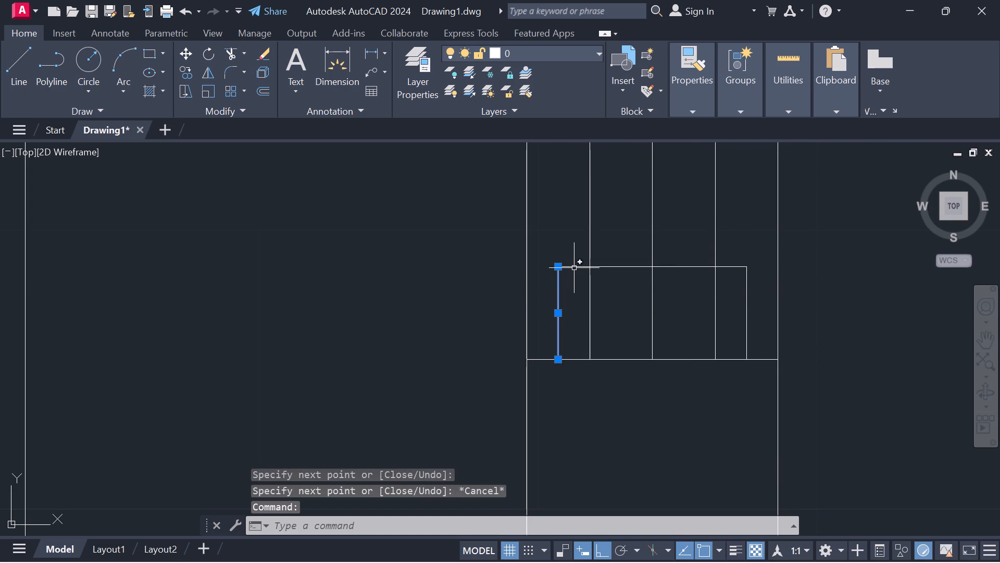
click(574, 267)
click(745, 300)
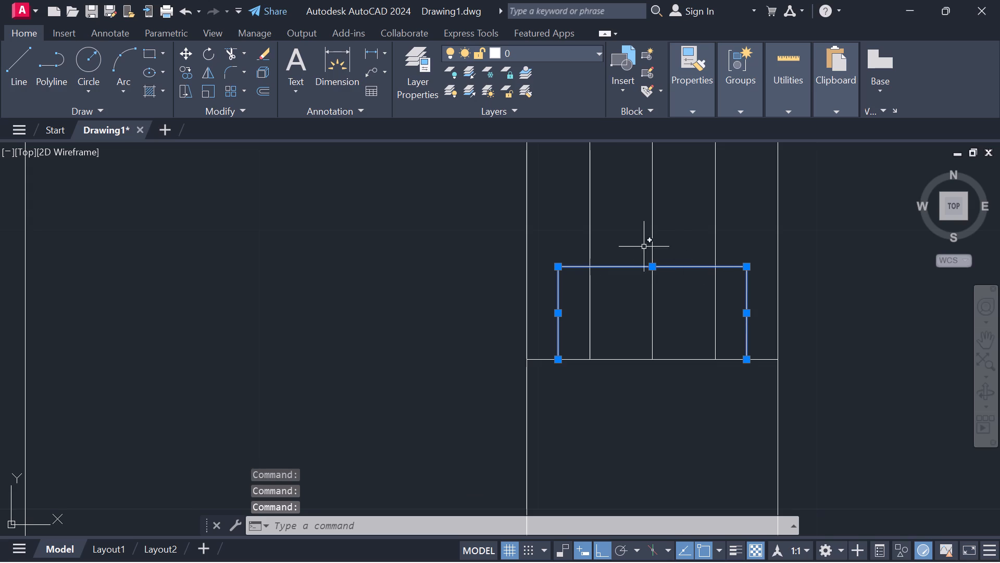
click(206, 71)
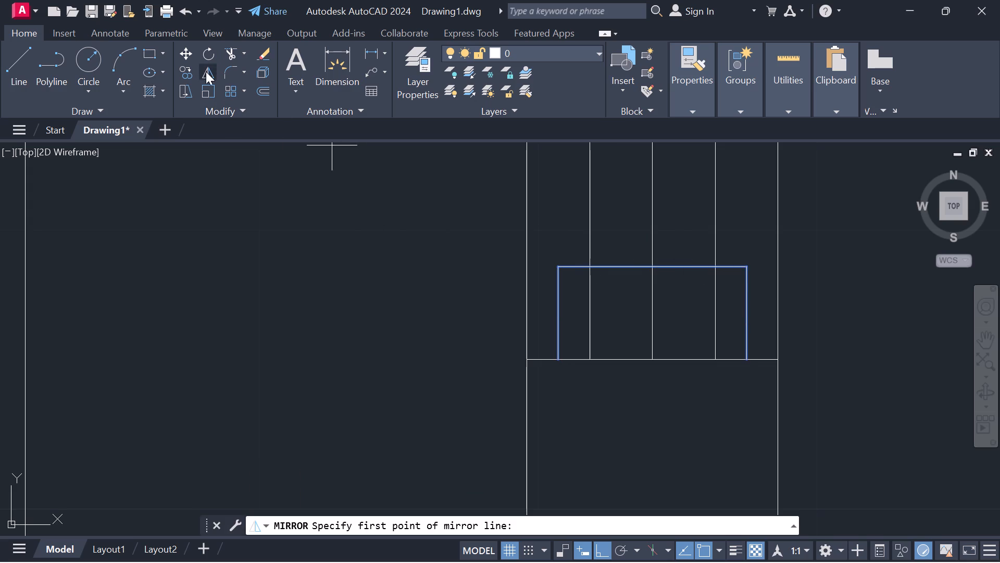
scroll(597, 212, down, 2)
middle_drag(610, 206, 578, 317)
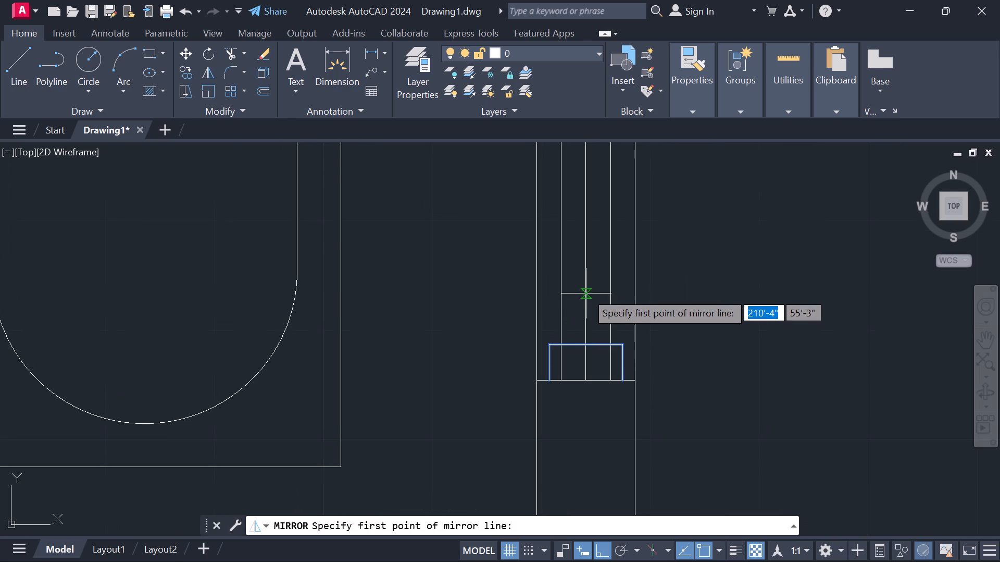
scroll(586, 218, down, 1)
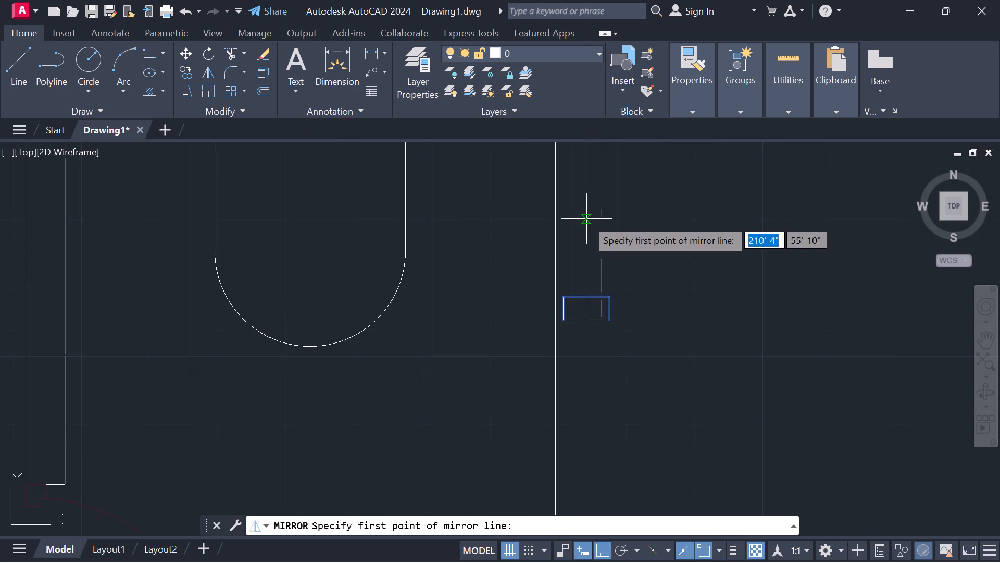
middle_drag(586, 218, 562, 334)
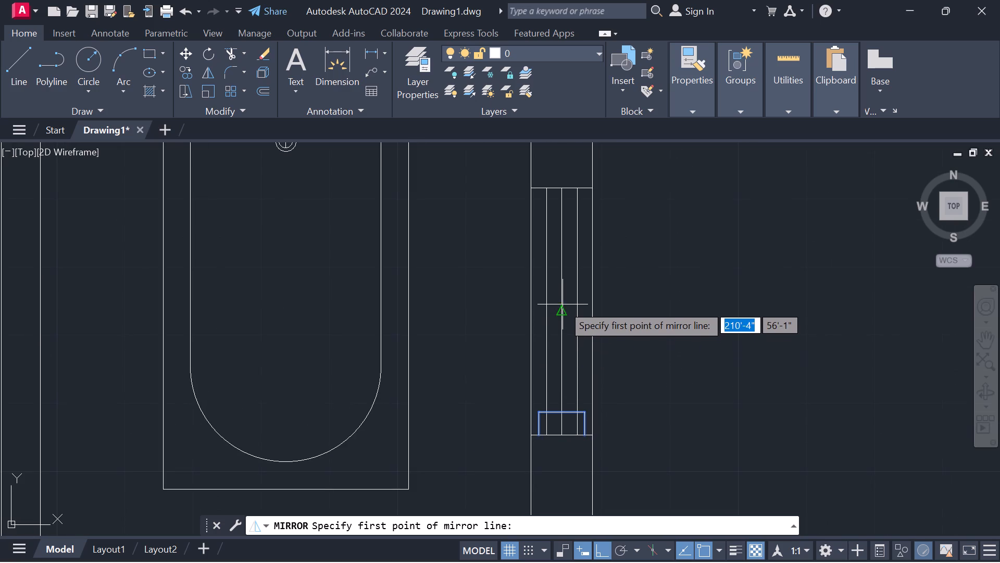
click(565, 315)
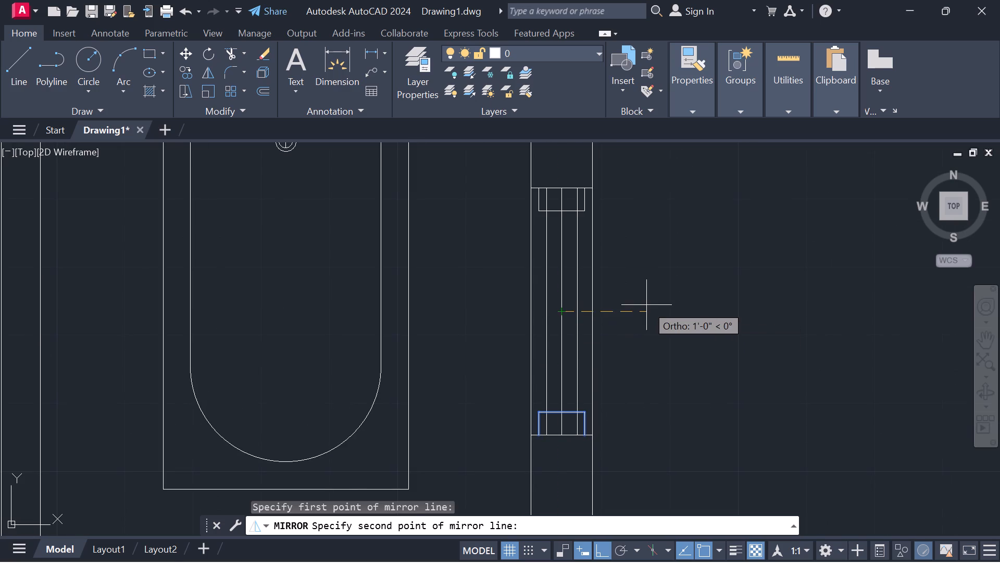
click(648, 305)
drag(693, 369, 648, 305)
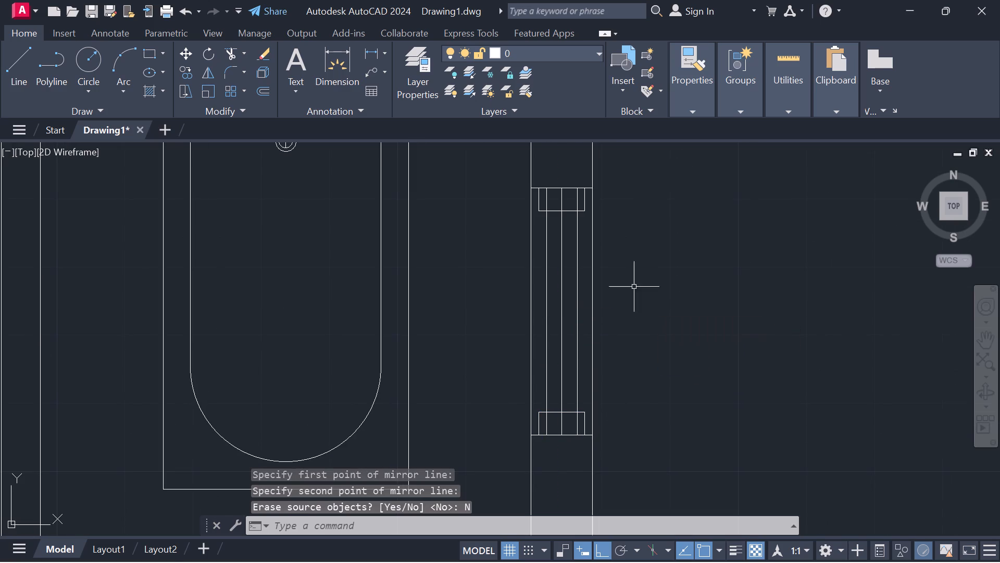
Trim the three inner window lines where they run inside the upper and lower end frames.
click(227, 48)
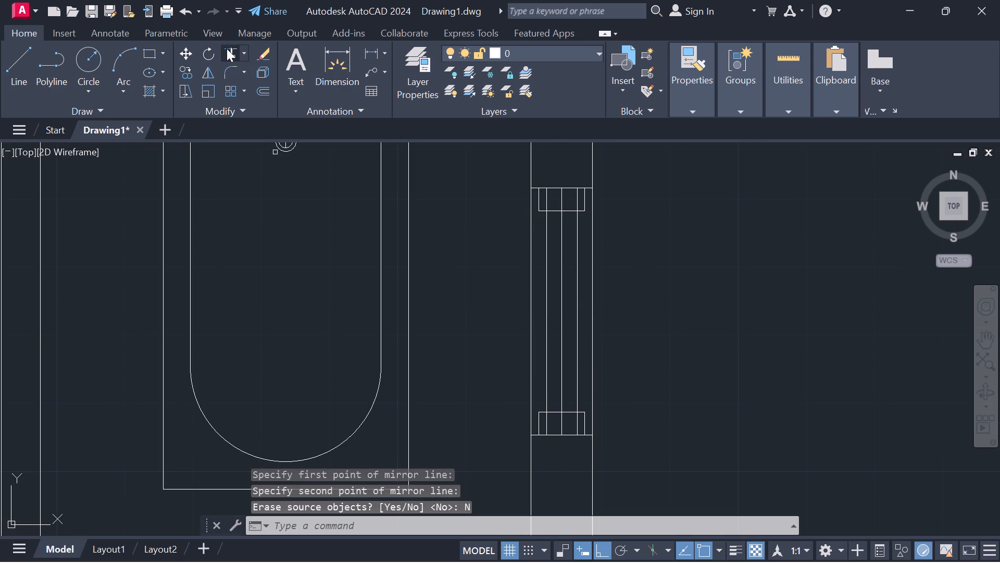
scroll(547, 218, up, 2)
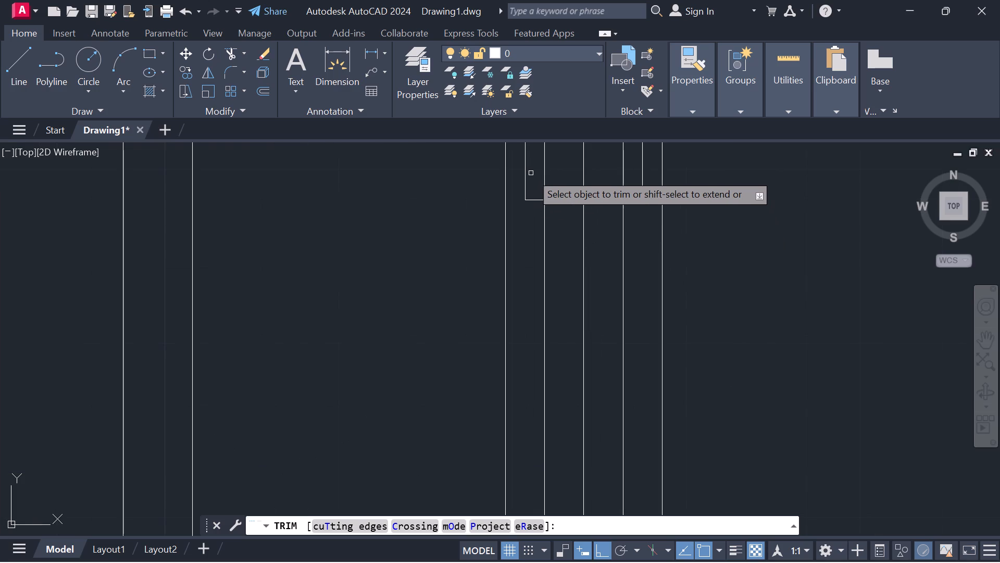
drag(531, 173, 624, 170)
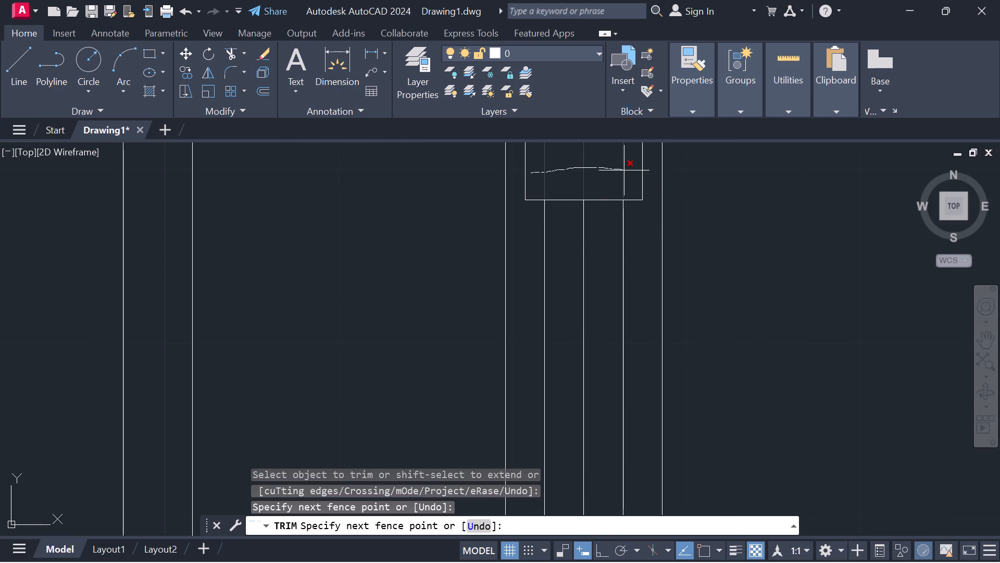
drag(624, 170, 628, 171)
scroll(619, 265, down, 2)
middle_drag(608, 311, 579, 219)
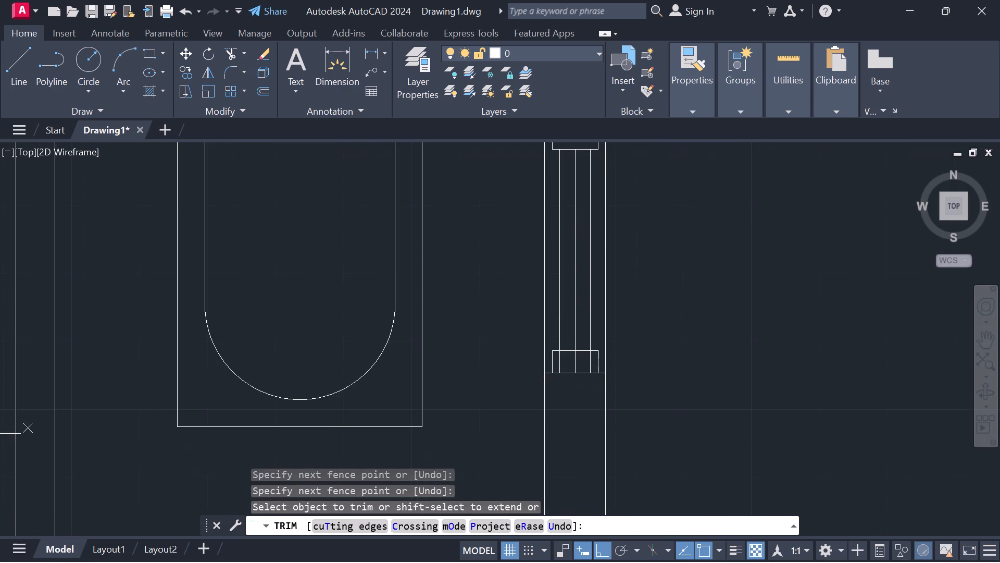
scroll(577, 365, up, 2)
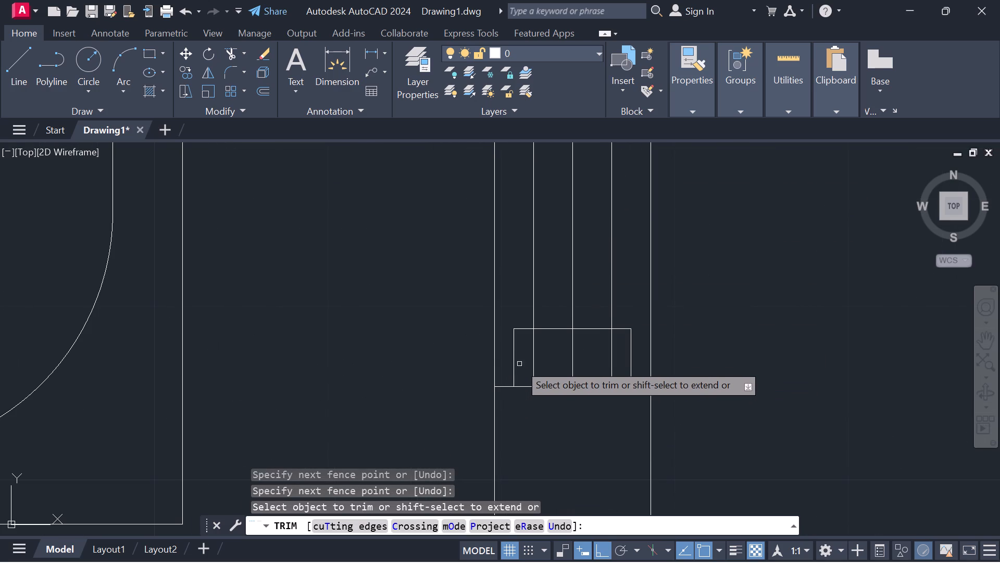
drag(524, 359, 615, 354)
scroll(604, 355, down, 3)
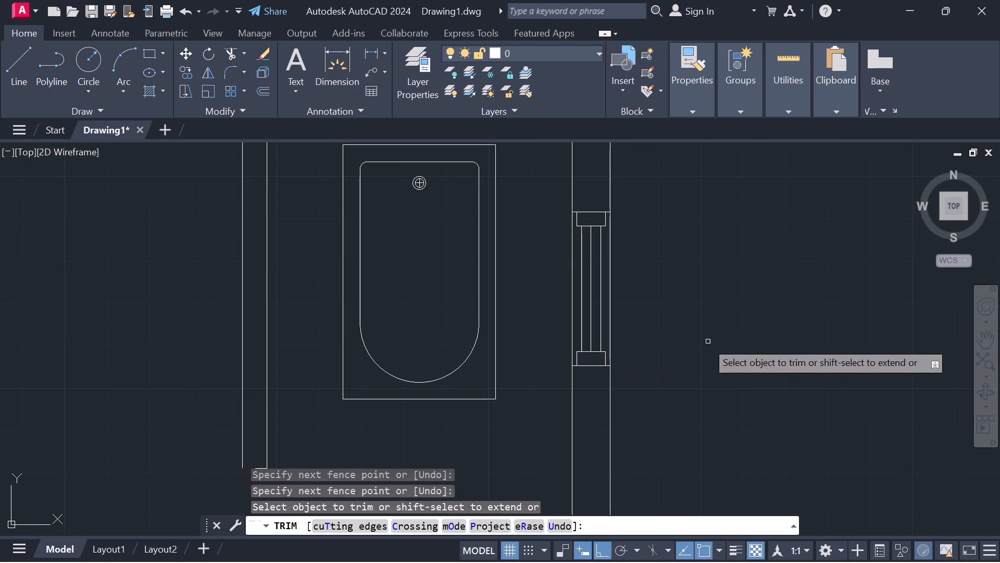
key(Escape)
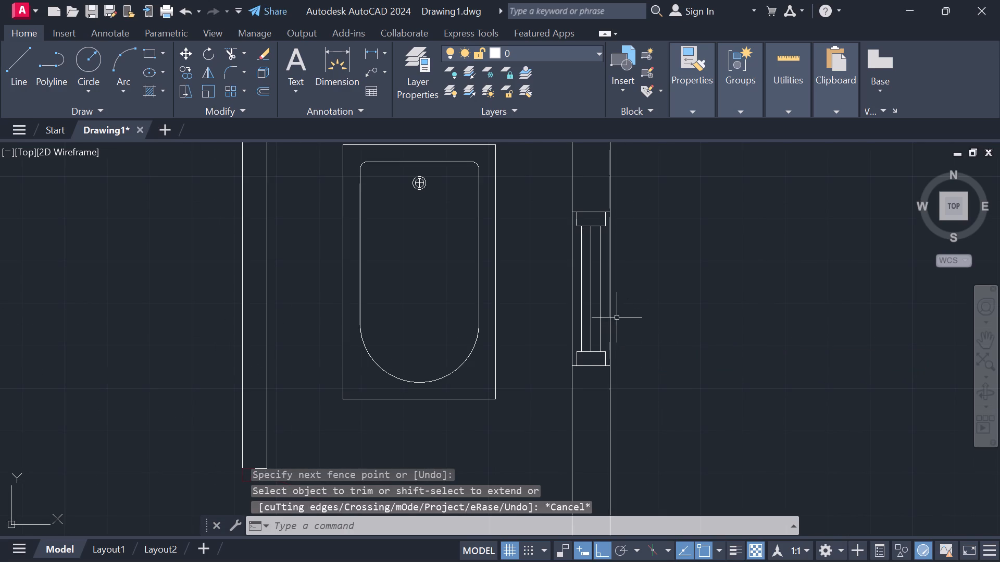
Copy the whole framed window from its lower-west corner straight up to the empty area north of the house's northeast corner.
drag(545, 197, 605, 190)
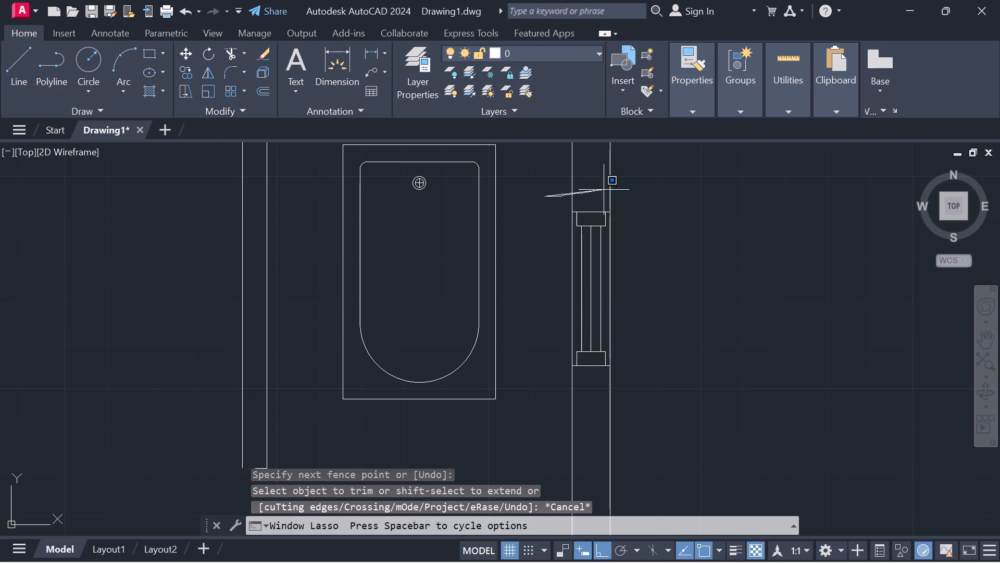
drag(605, 190, 576, 403)
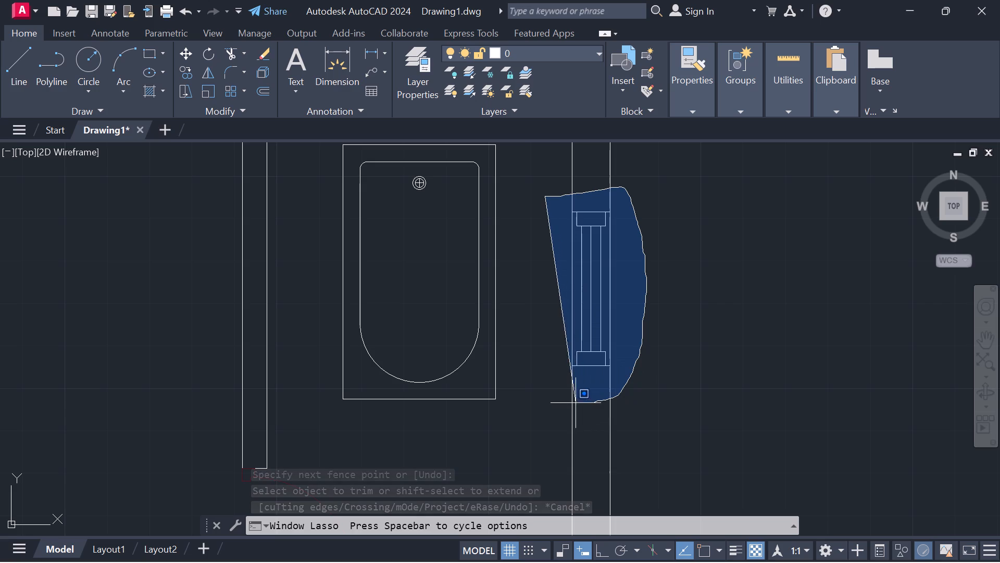
drag(576, 403, 556, 362)
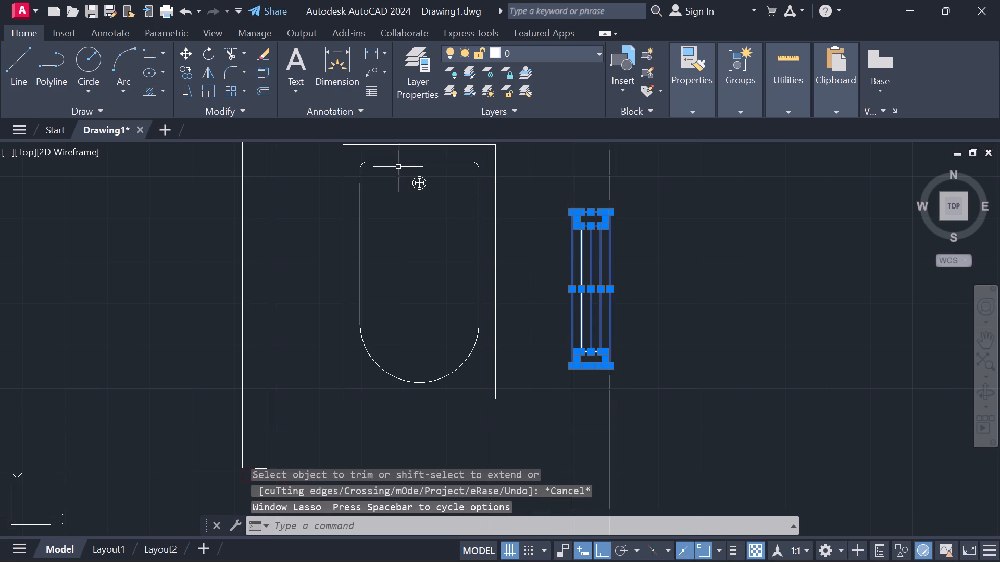
click(181, 70)
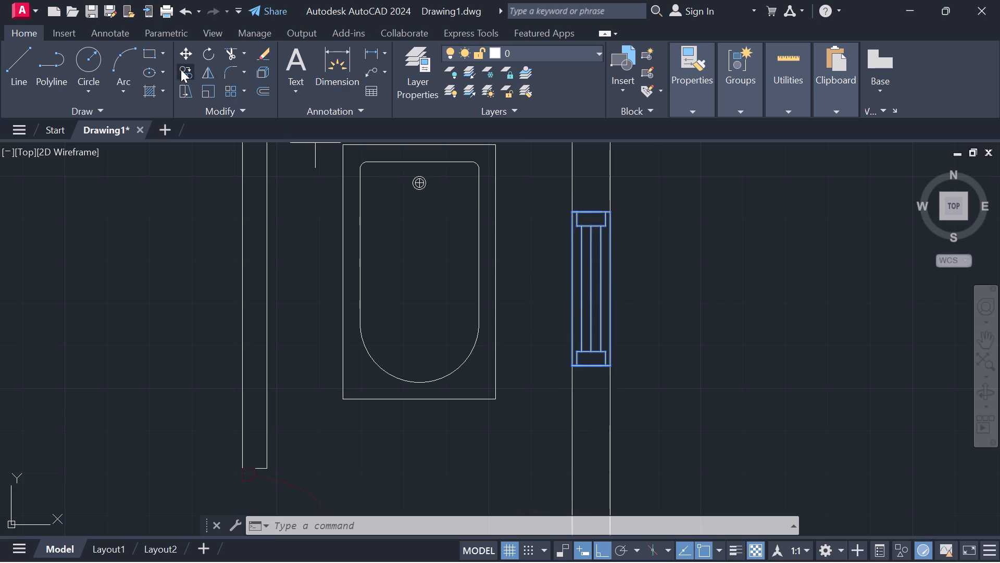
click(572, 369)
scroll(691, 345, down, 2)
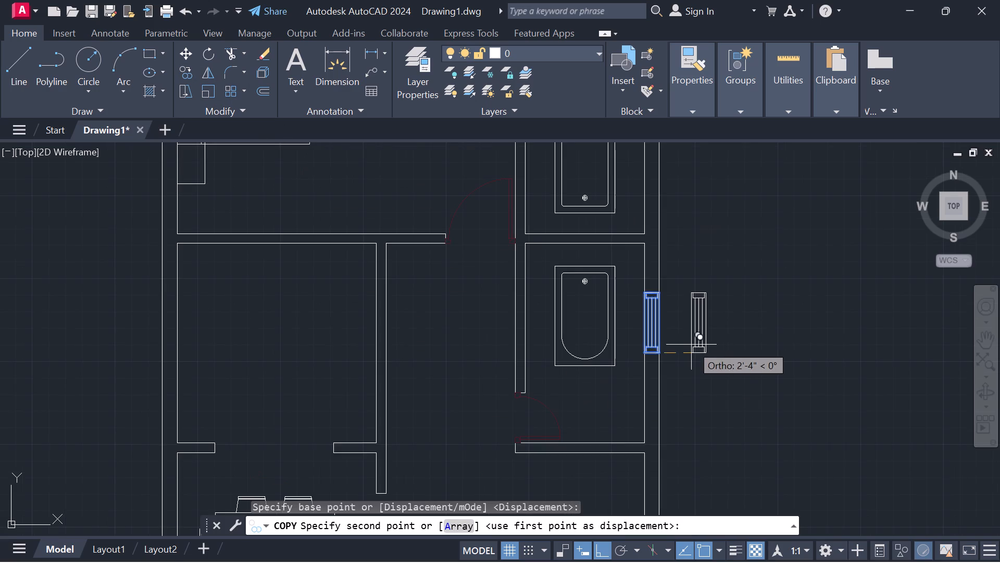
middle_drag(691, 344, 627, 532)
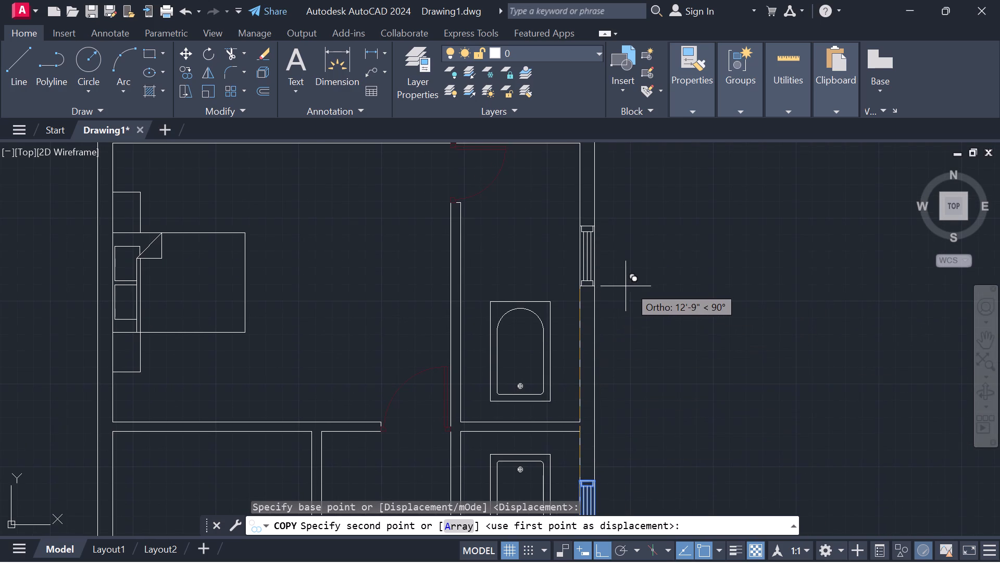
middle_drag(635, 287, 622, 390)
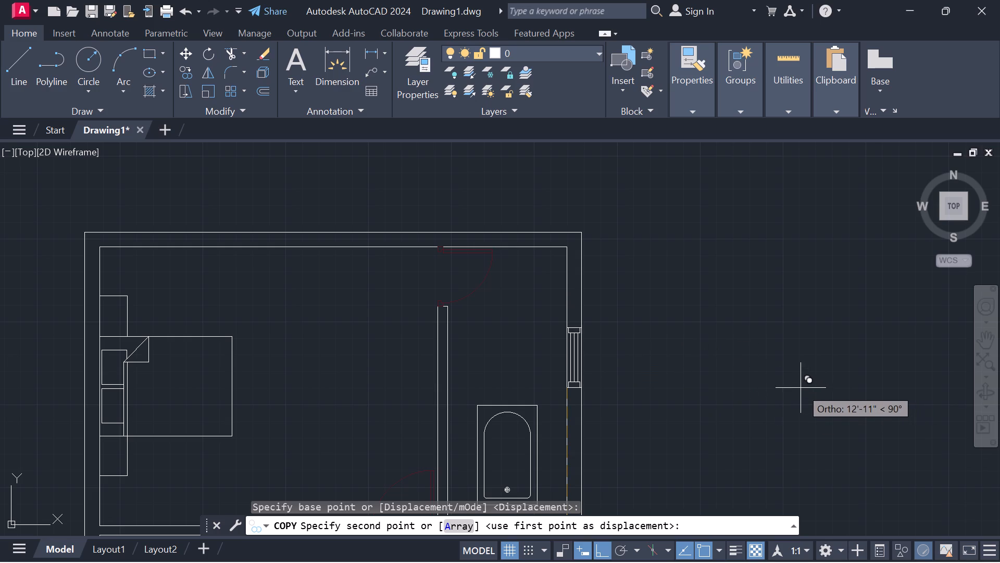
middle_drag(792, 288, 792, 462)
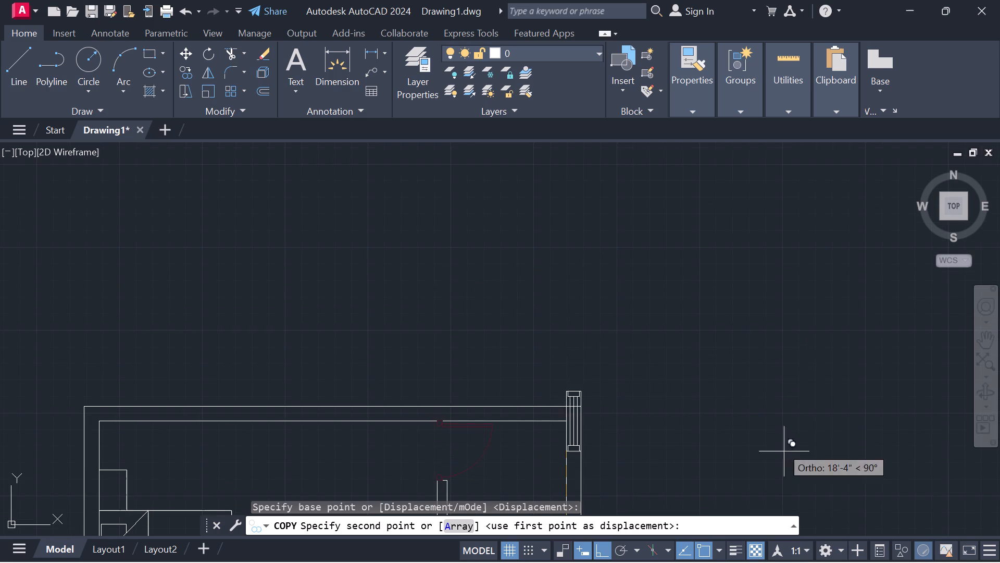
click(756, 332)
key(Escape)
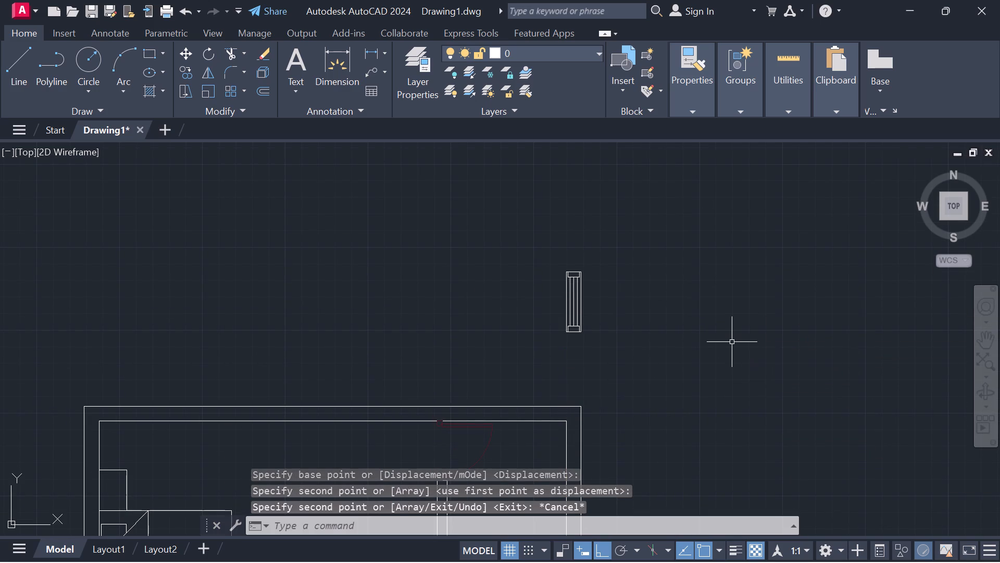
Rotate the copied window 90° about its lower-east corner so that it lies horizontally.
drag(609, 369, 662, 199)
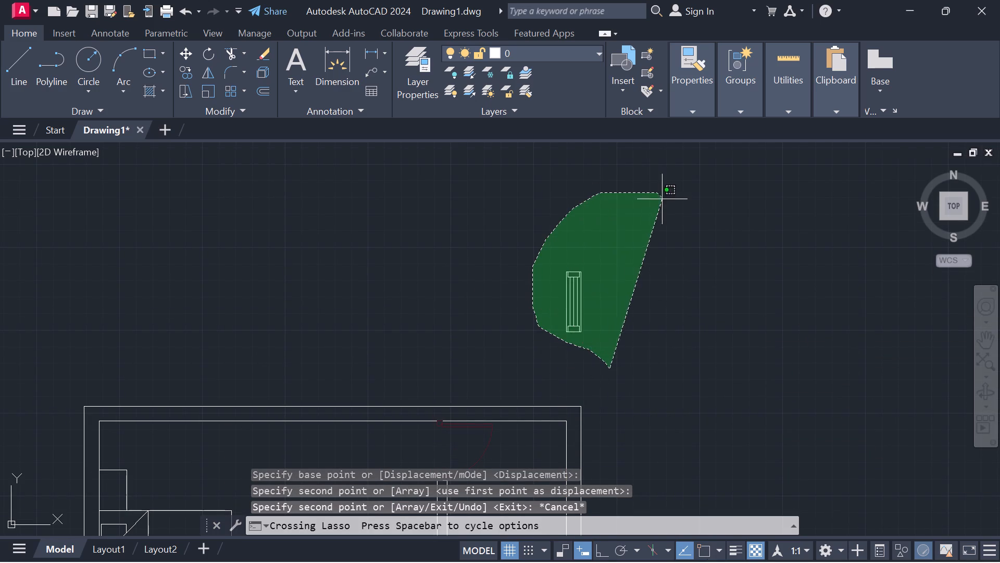
click(207, 53)
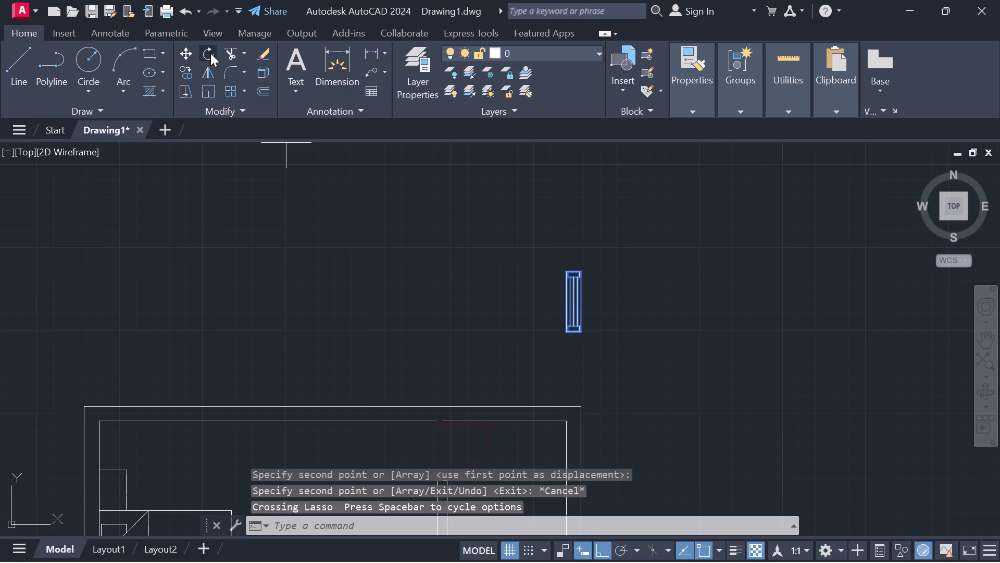
click(583, 337)
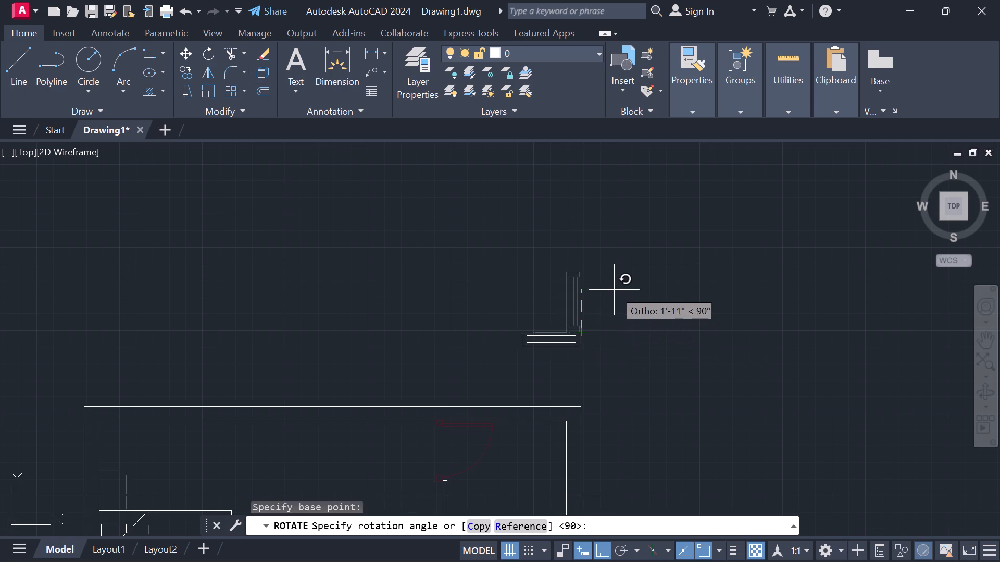
click(618, 281)
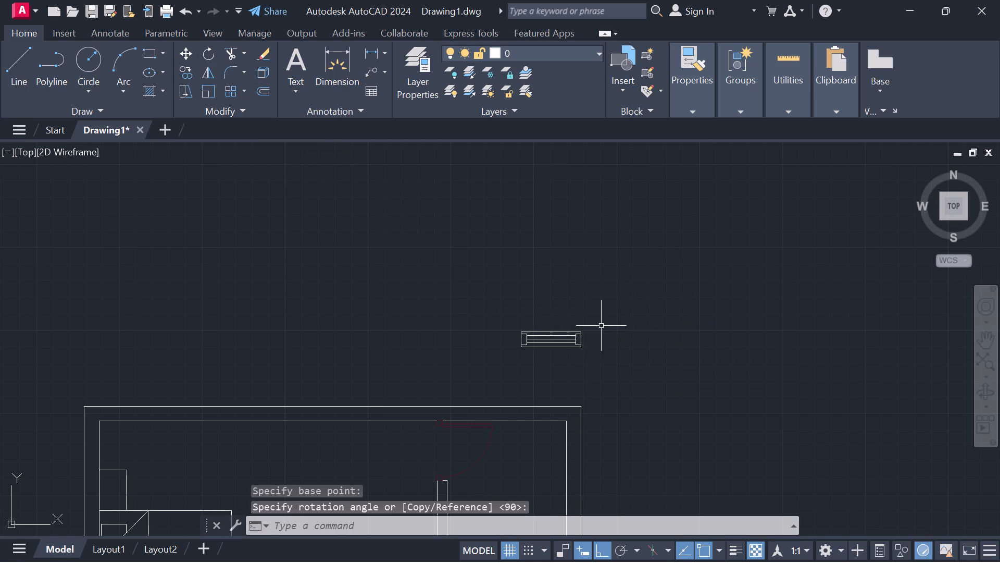
Move the rotated window by its lower-west corner onto the inner face of the upper bathroom's north wall, east of the door.
drag(587, 311, 546, 310)
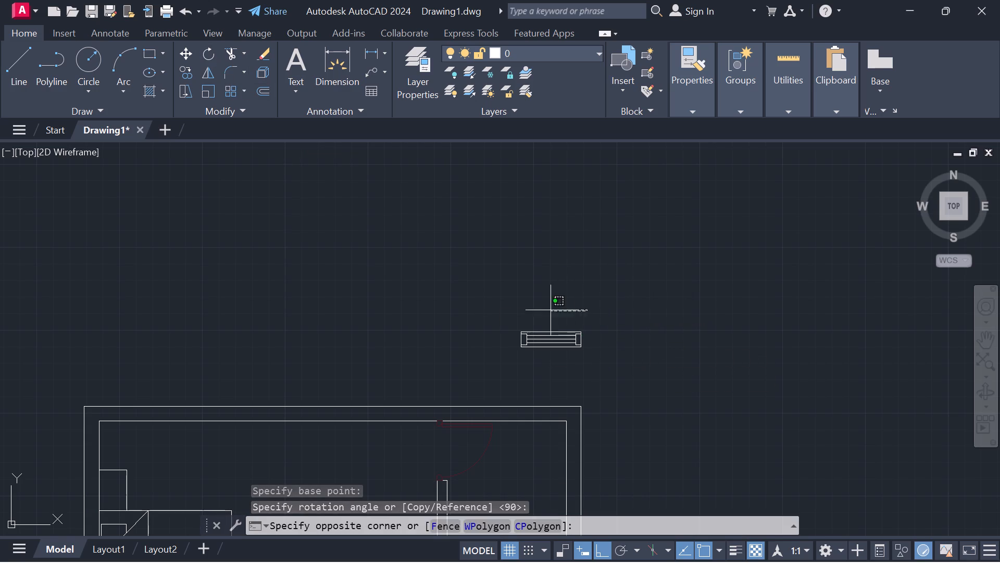
drag(546, 310, 623, 349)
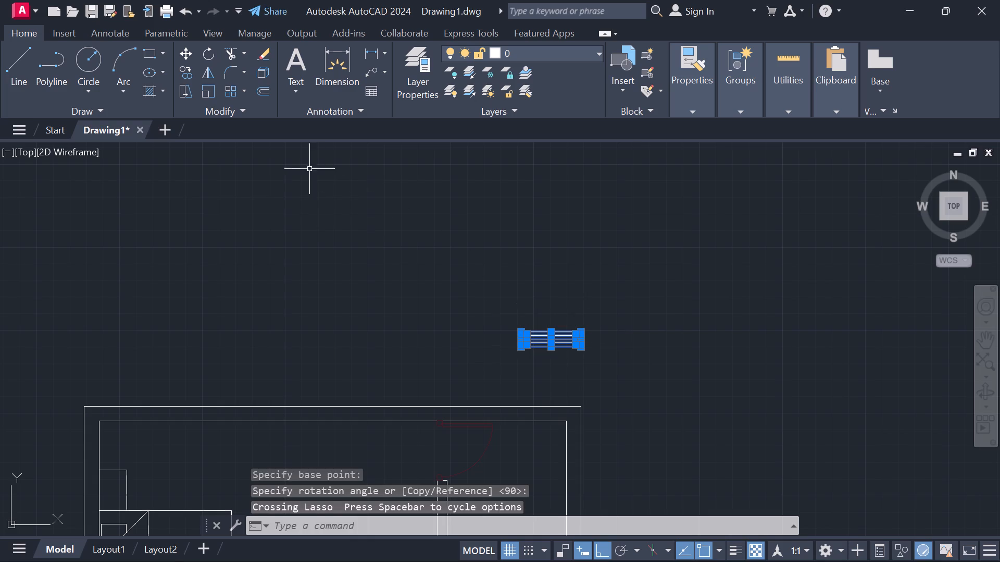
click(185, 48)
key(F8)
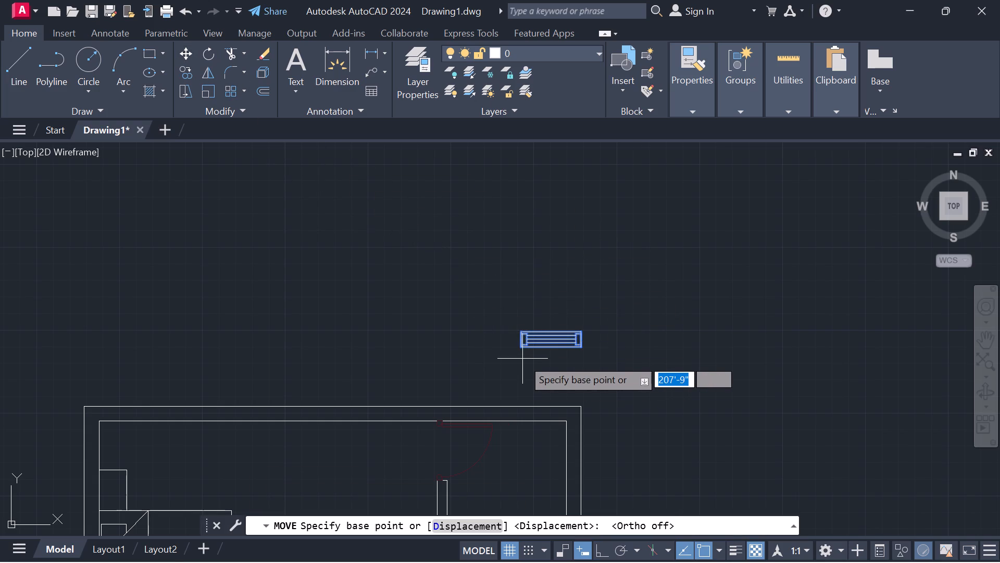
scroll(521, 352, up, 3)
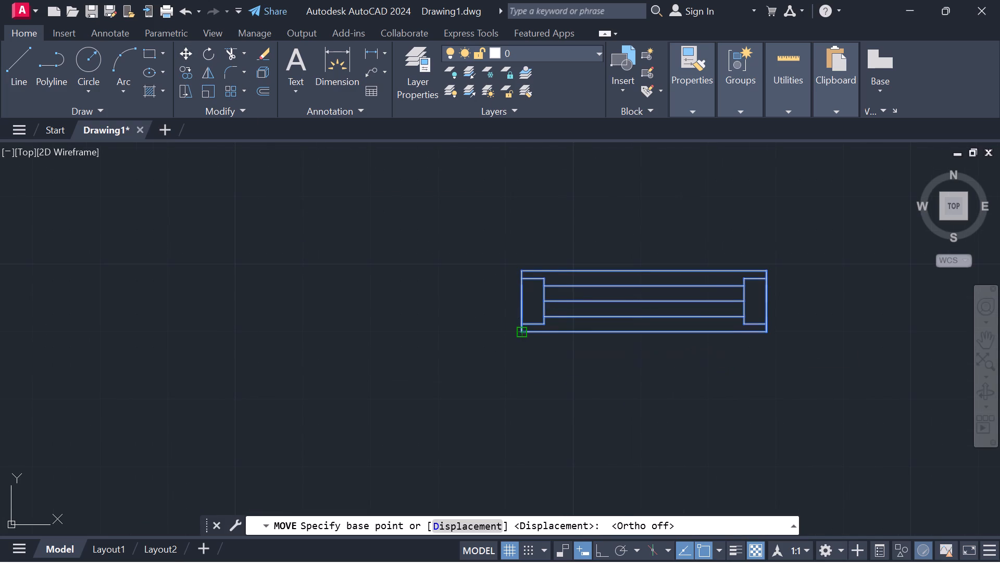
click(519, 336)
scroll(469, 399, down, 3)
middle_drag(467, 412, 505, 351)
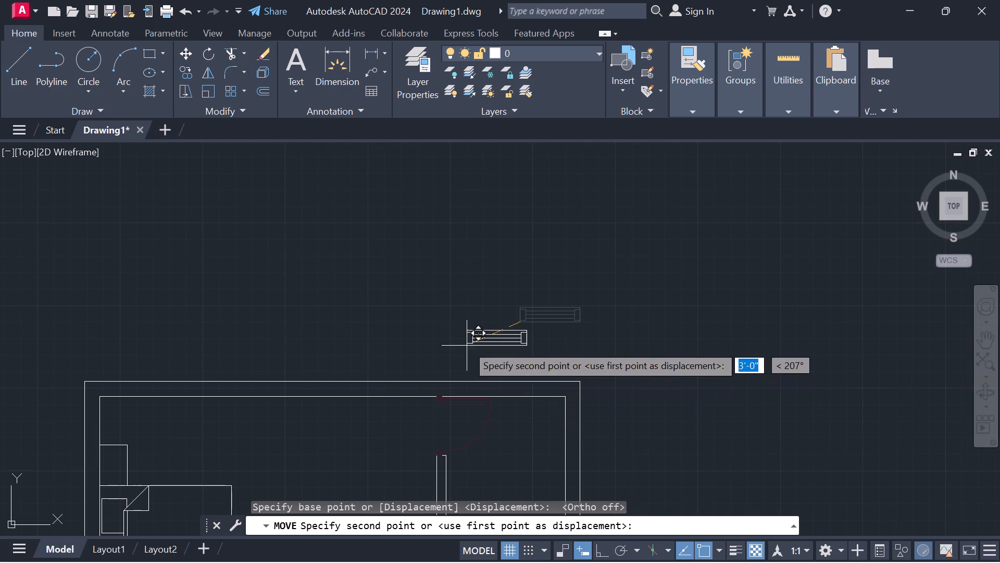
scroll(460, 390, up, 5)
scroll(498, 439, down, 1)
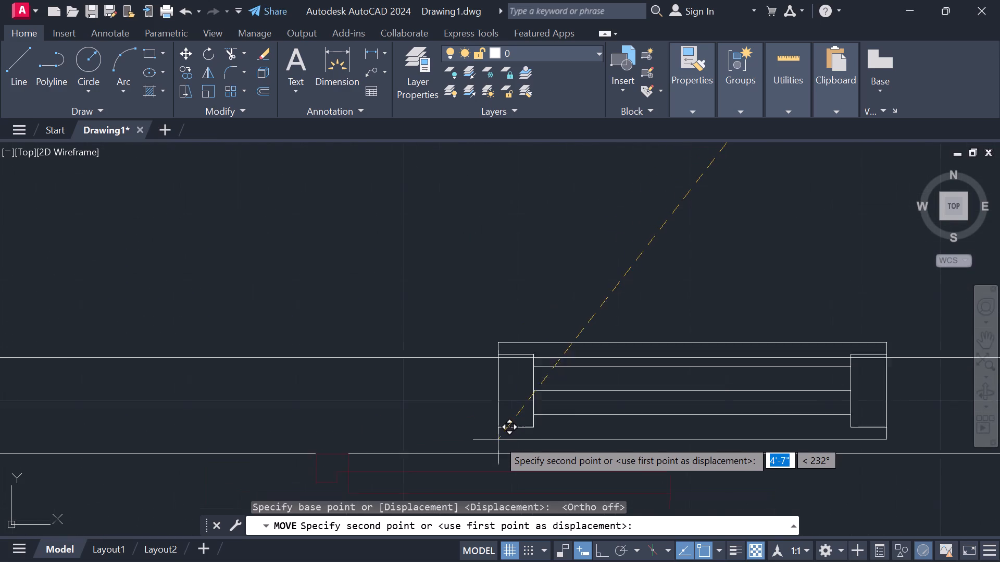
scroll(498, 439, down, 1)
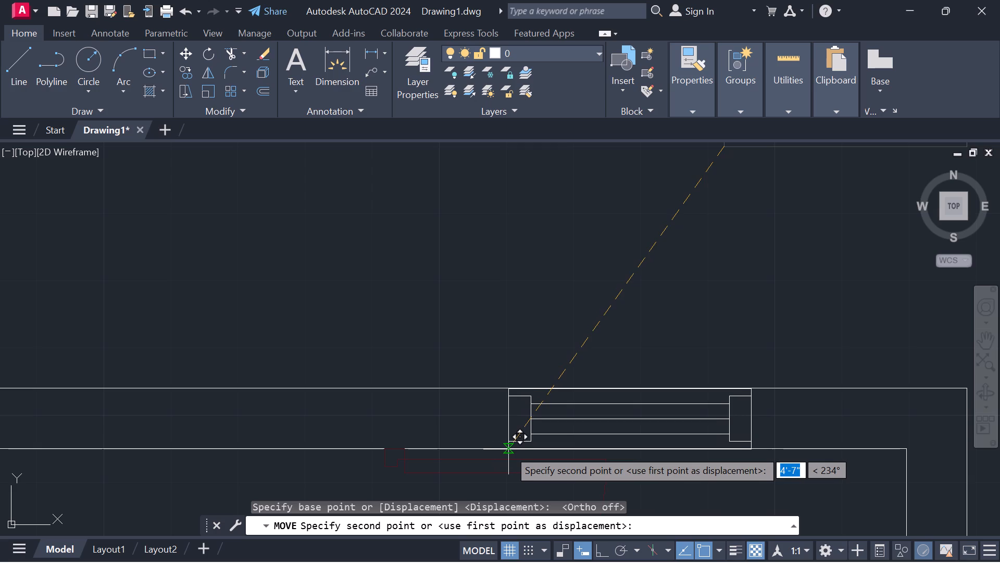
click(511, 449)
scroll(606, 434, down, 4)
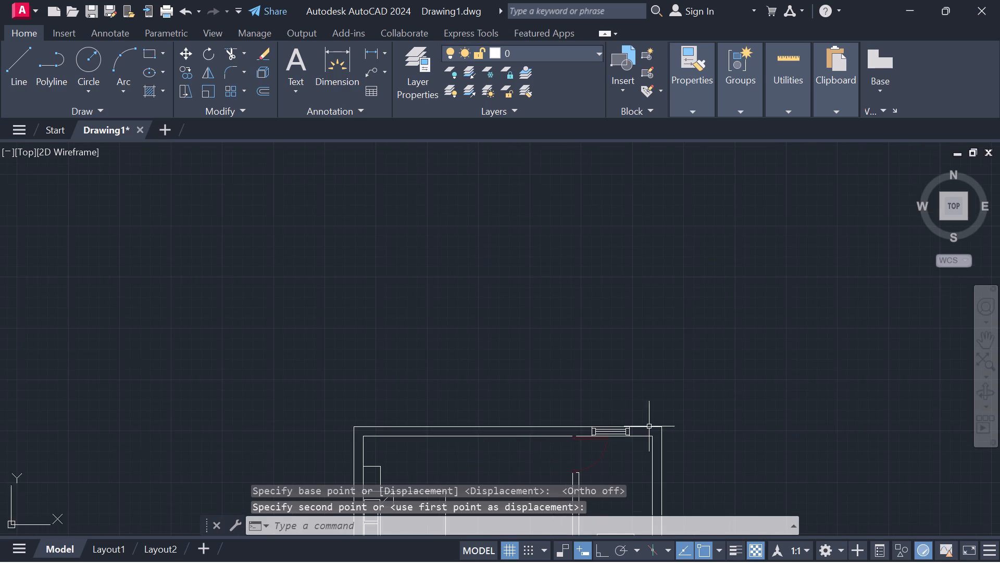
Draw a 6' wide window outline across the thickness of the bedroom's north wall, northeast of the bed.
scroll(650, 426, down, 2)
middle_drag(672, 460, 647, 288)
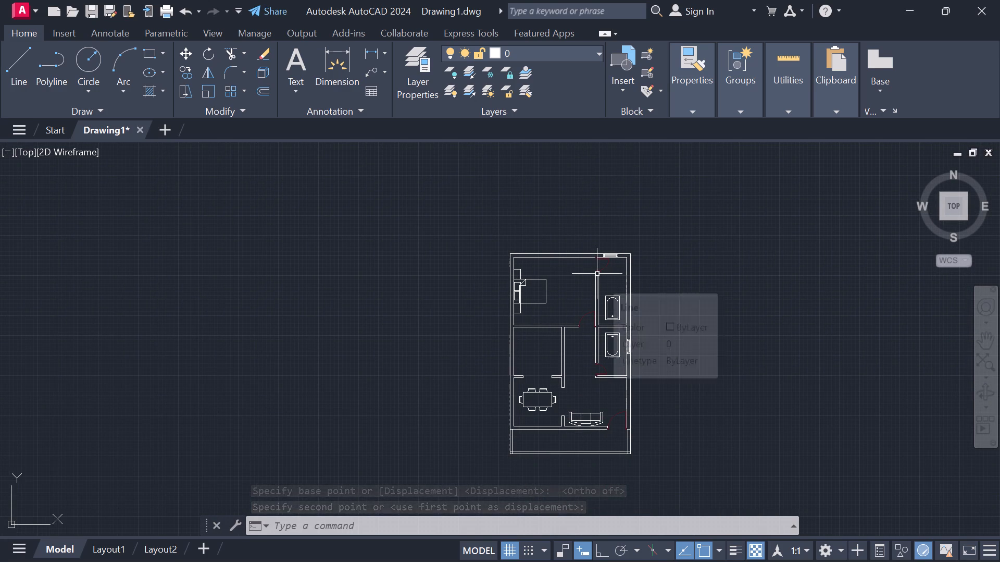
scroll(593, 273, up, 3)
middle_drag(522, 256, 532, 307)
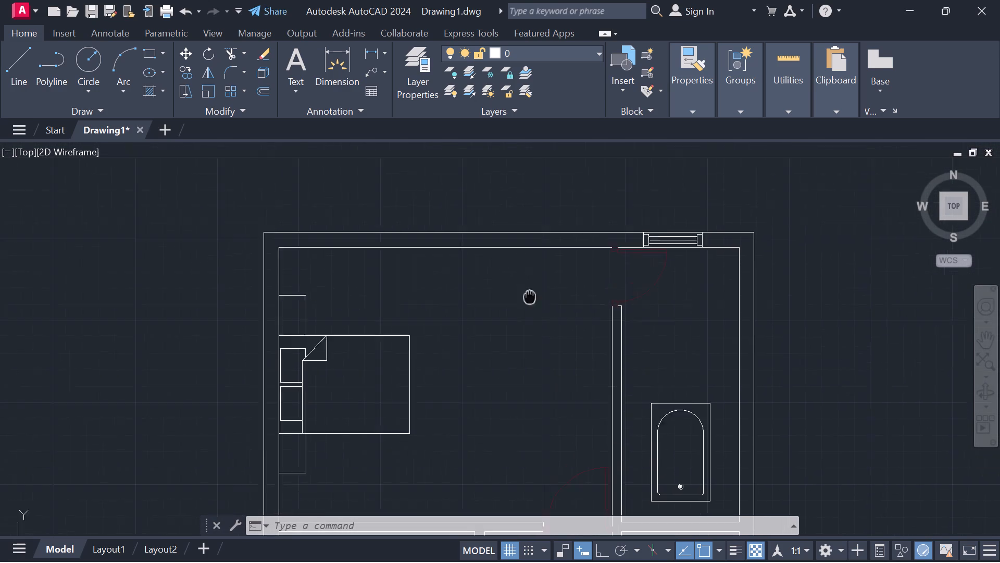
middle_drag(532, 307, 555, 368)
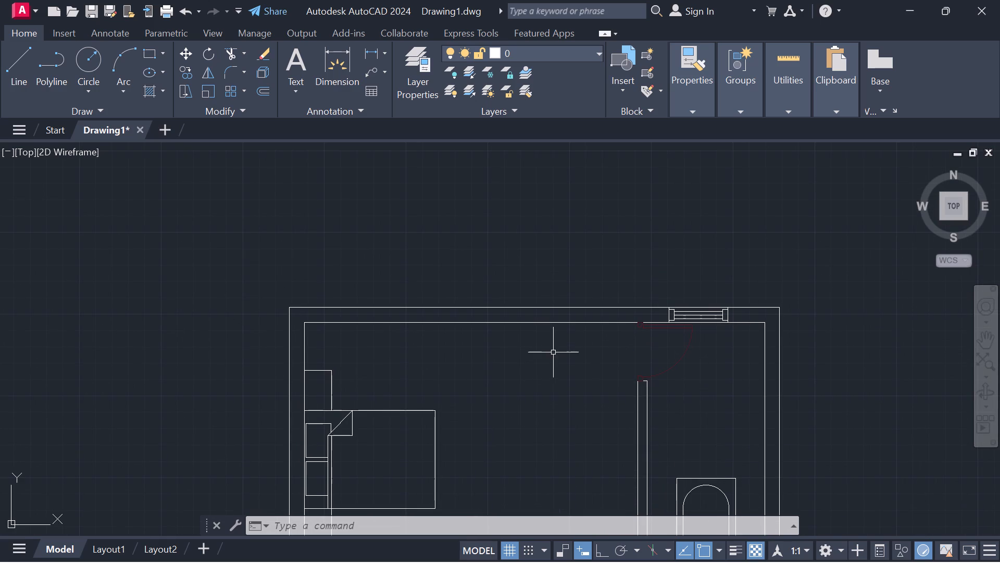
key(l)
key(space)
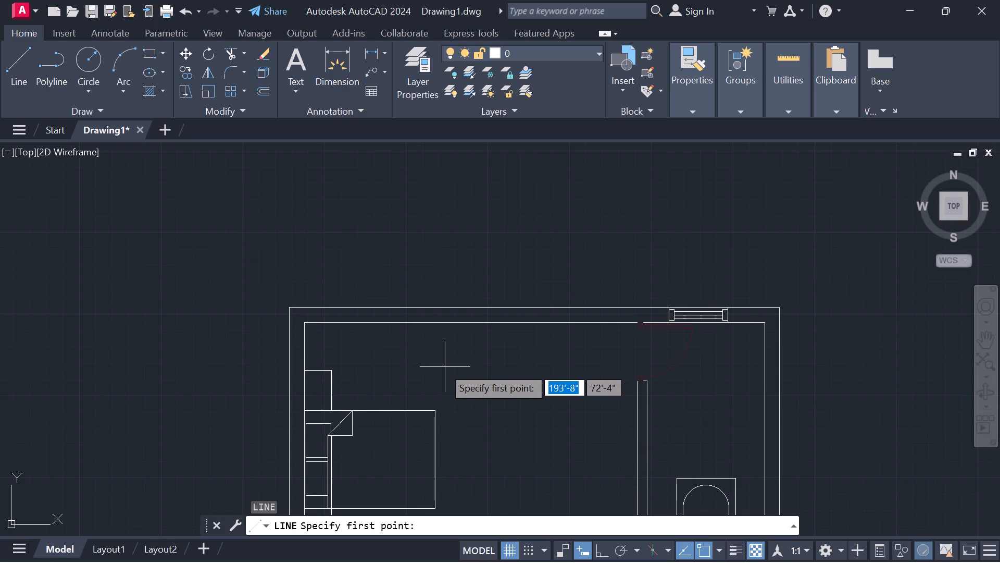
click(414, 322)
click(416, 303)
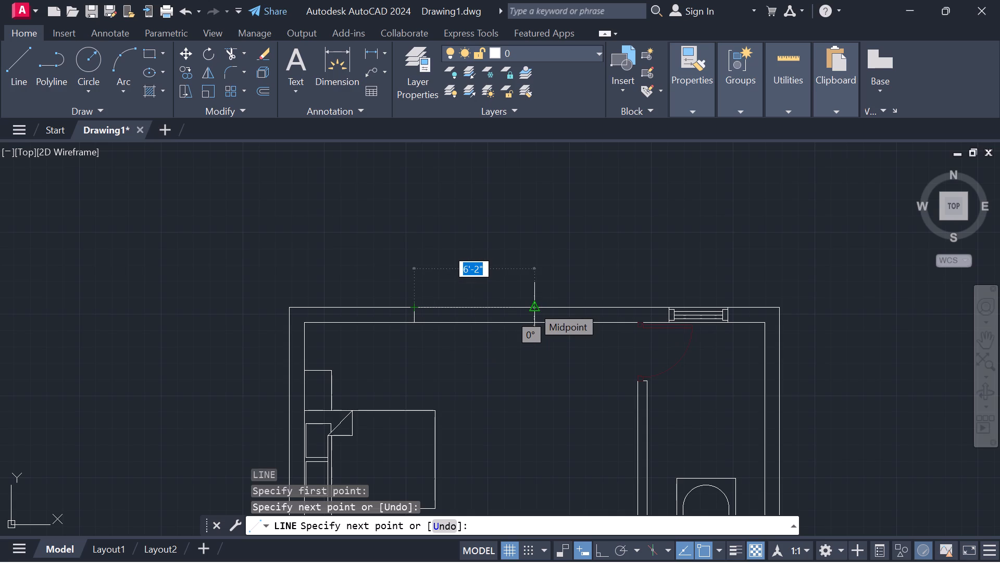
key(6)
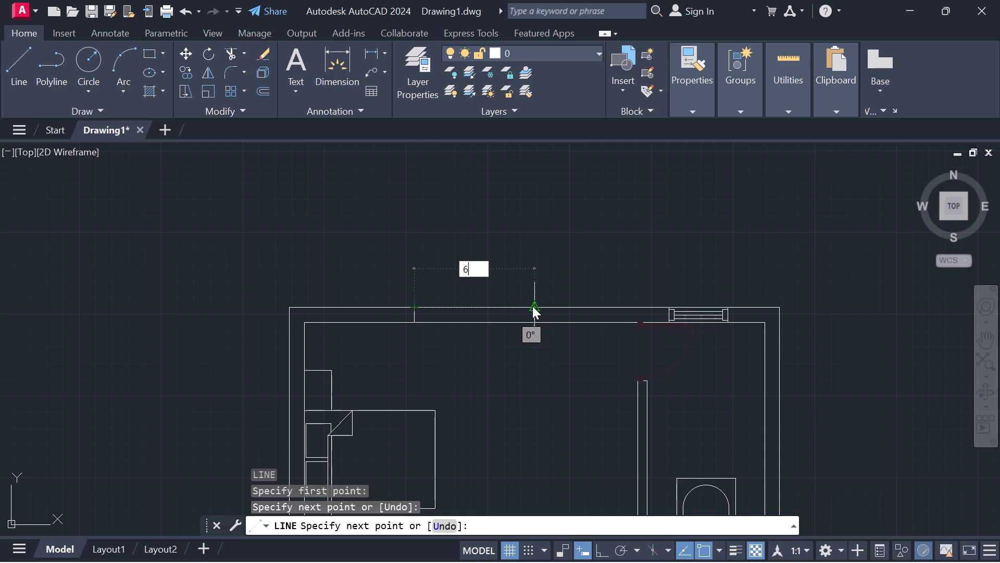
key(apostrophe)
key(Return)
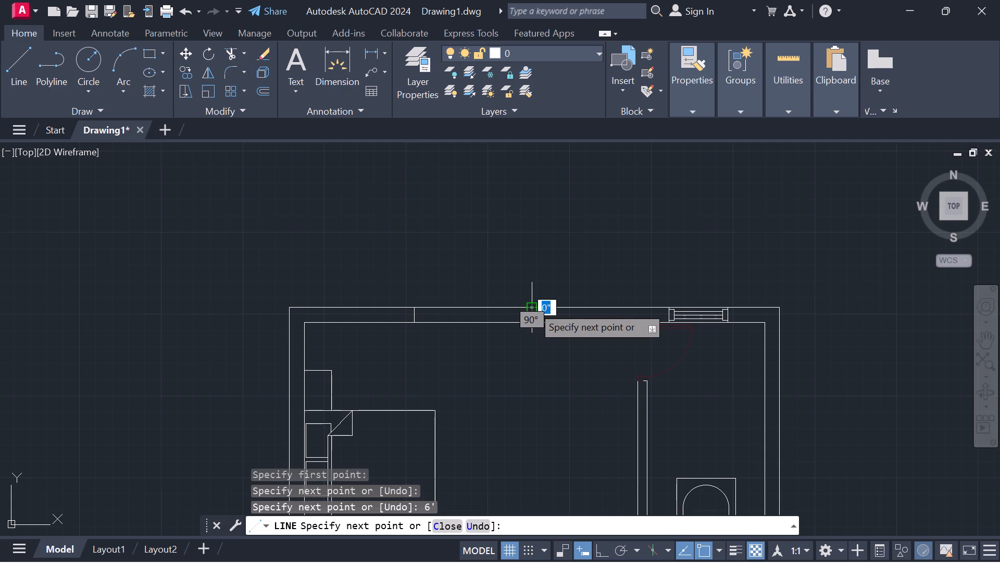
key(F8)
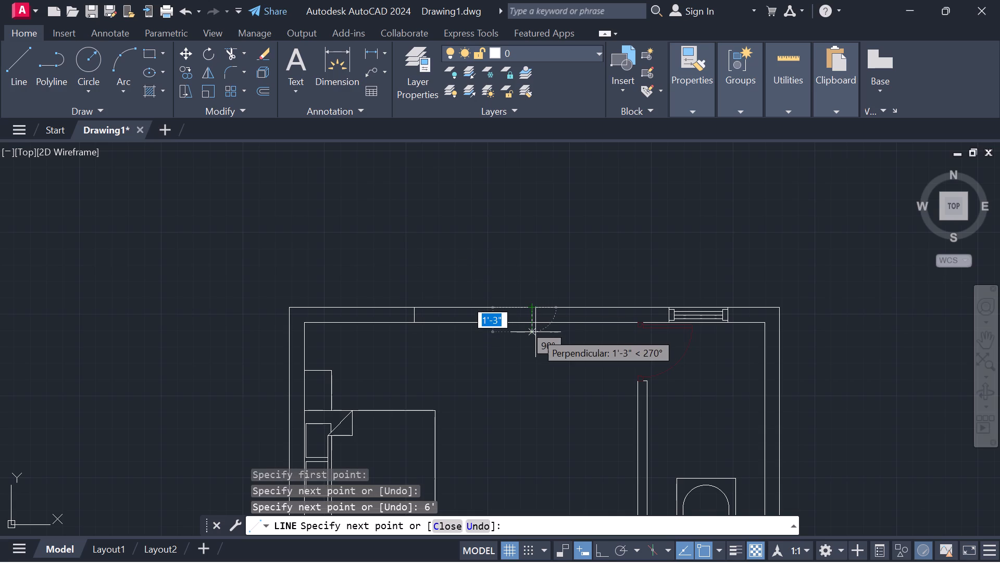
click(528, 322)
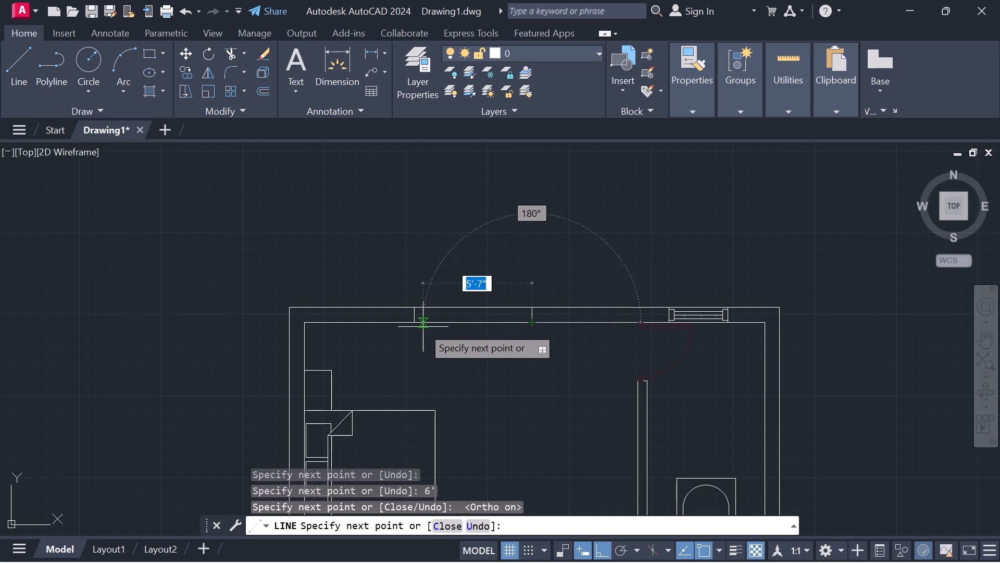
scroll(418, 327, up, 2)
click(409, 317)
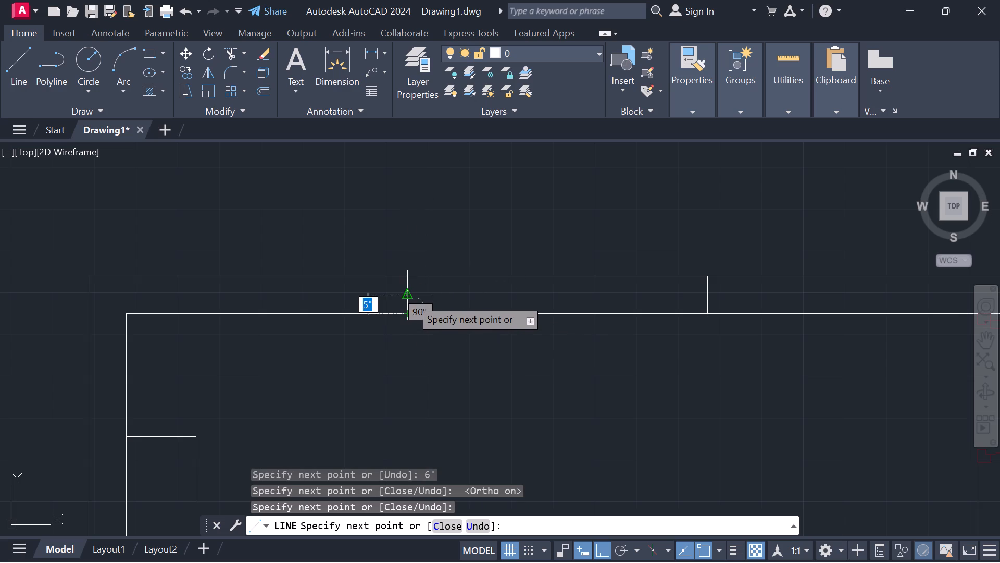
Draw three lines along the 6' window between its jambs, one at mid-thickness and one about halfway to each wall face.
click(405, 298)
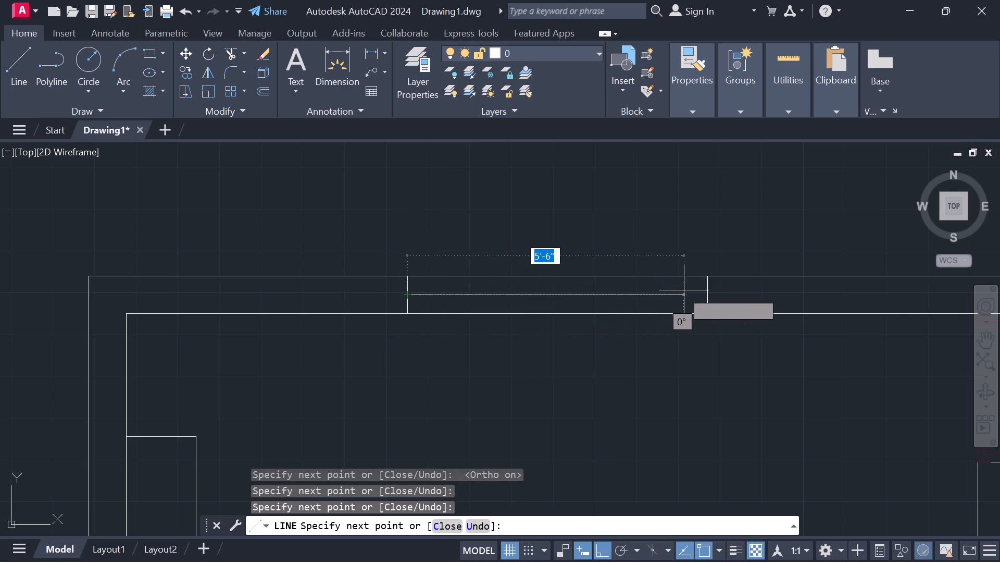
click(706, 292)
scroll(706, 289, up, 2)
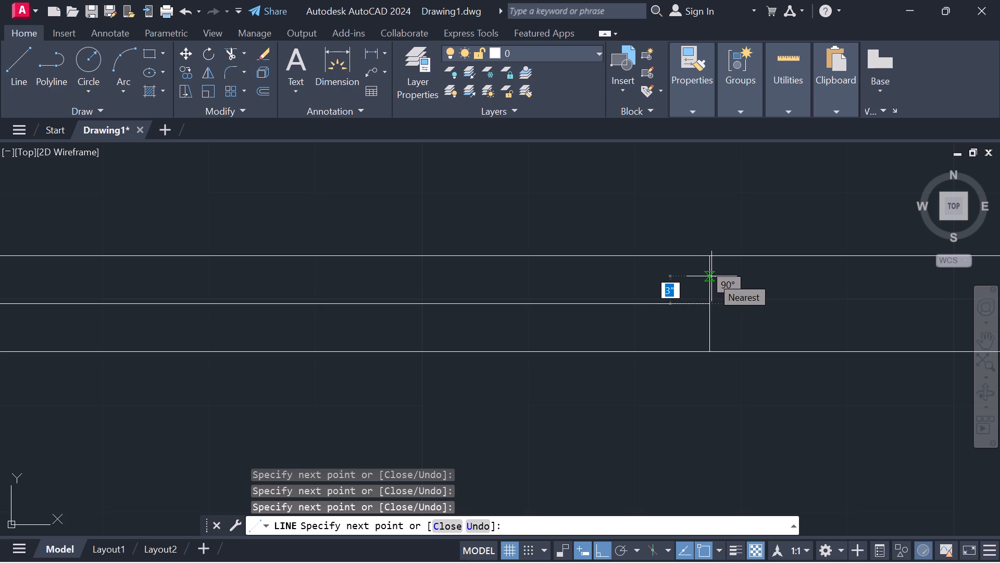
click(711, 277)
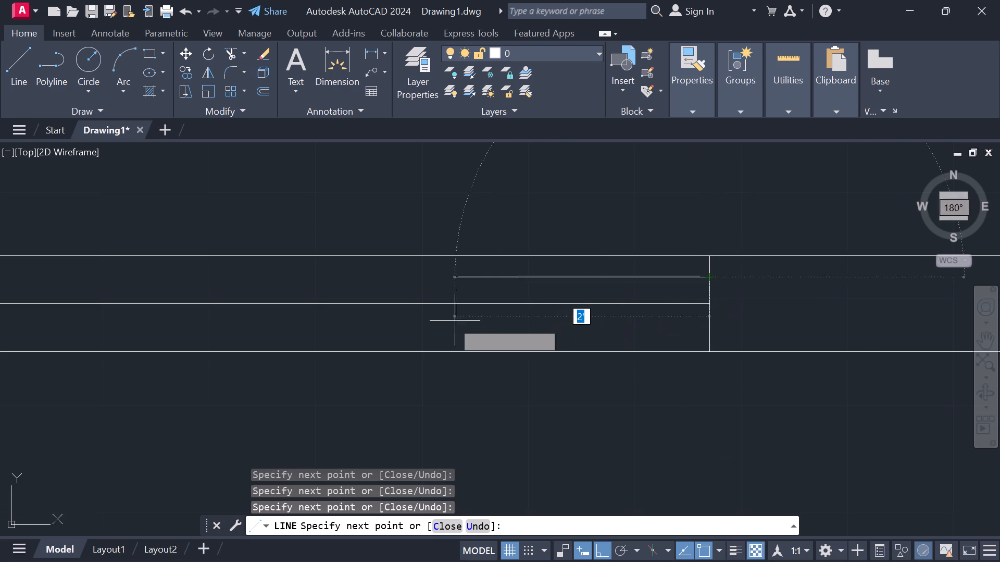
scroll(396, 333, down, 1)
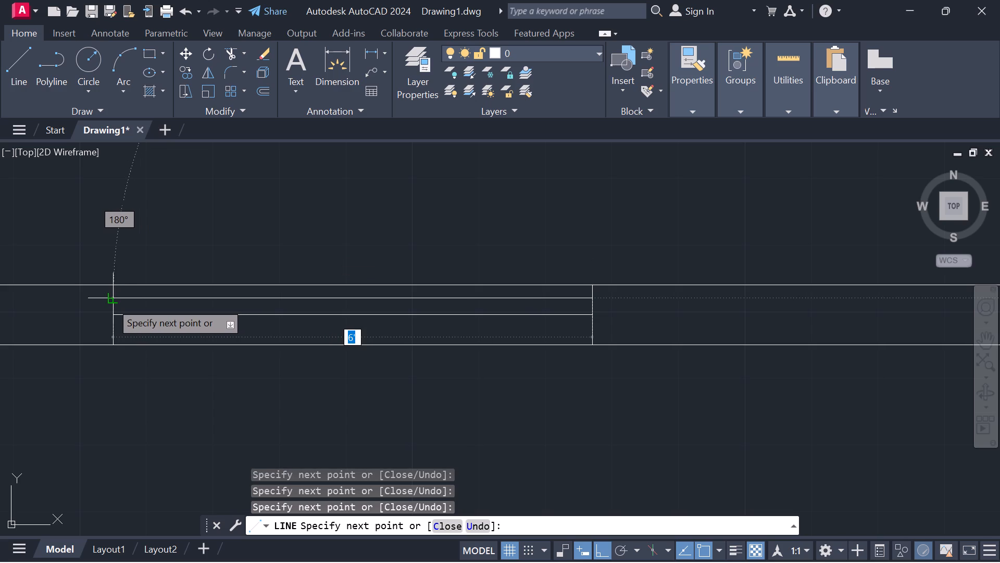
click(110, 302)
click(109, 326)
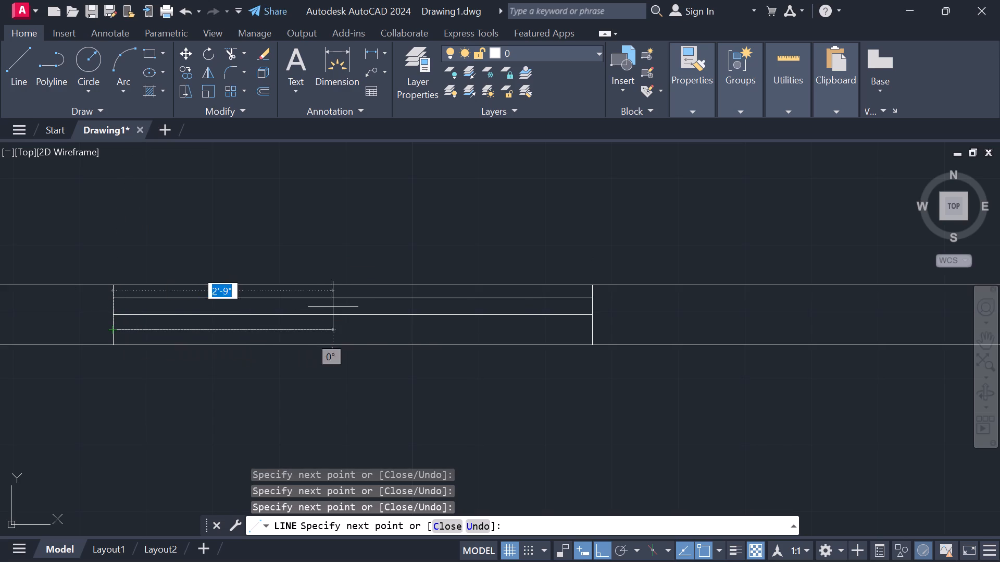
click(595, 326)
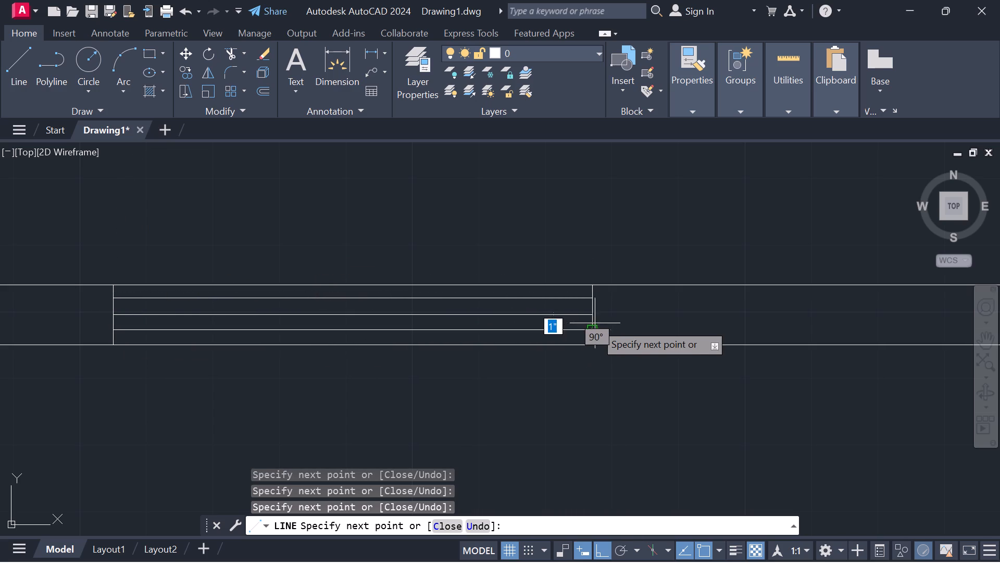
key(Escape)
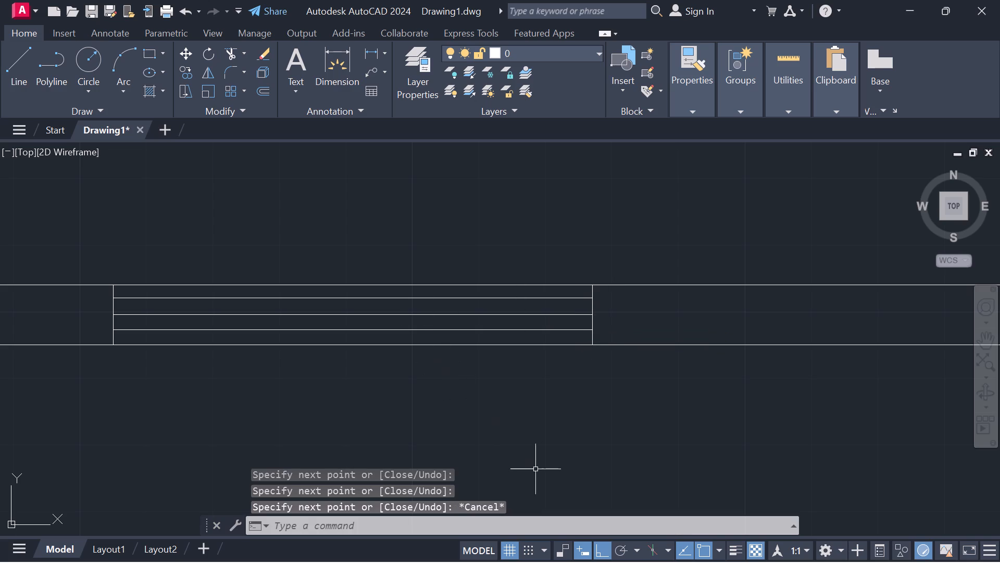
Trace the window's east jamb in line segments from the inner wall face through the outer two window lines' ends to the outer face.
key(l)
key(space)
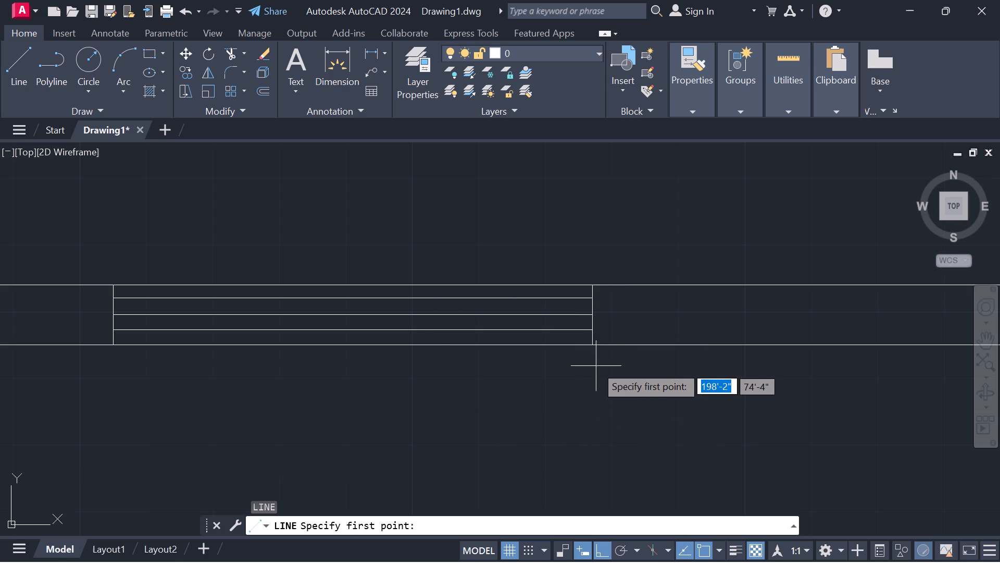
scroll(593, 355, up, 2)
click(593, 332)
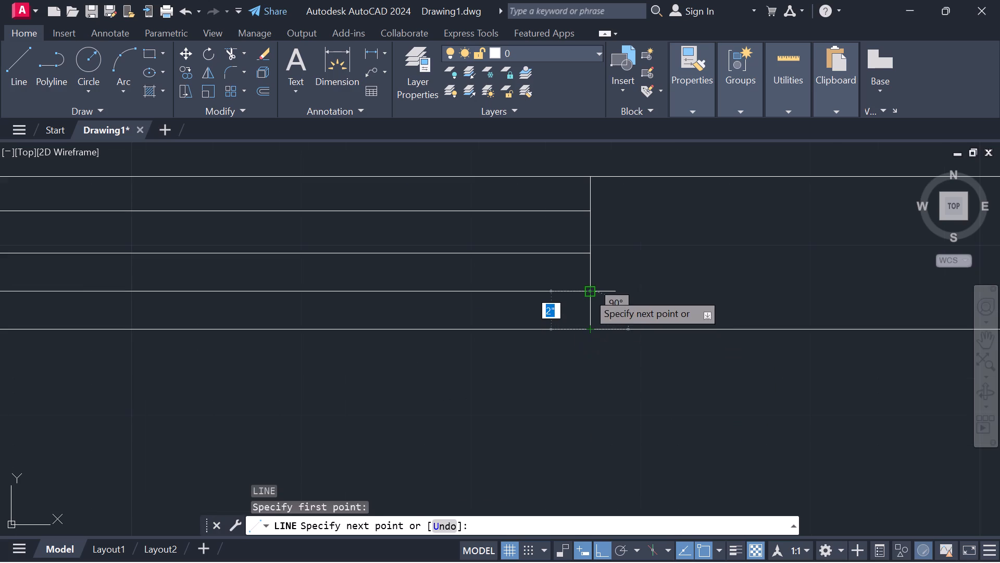
click(587, 292)
click(592, 214)
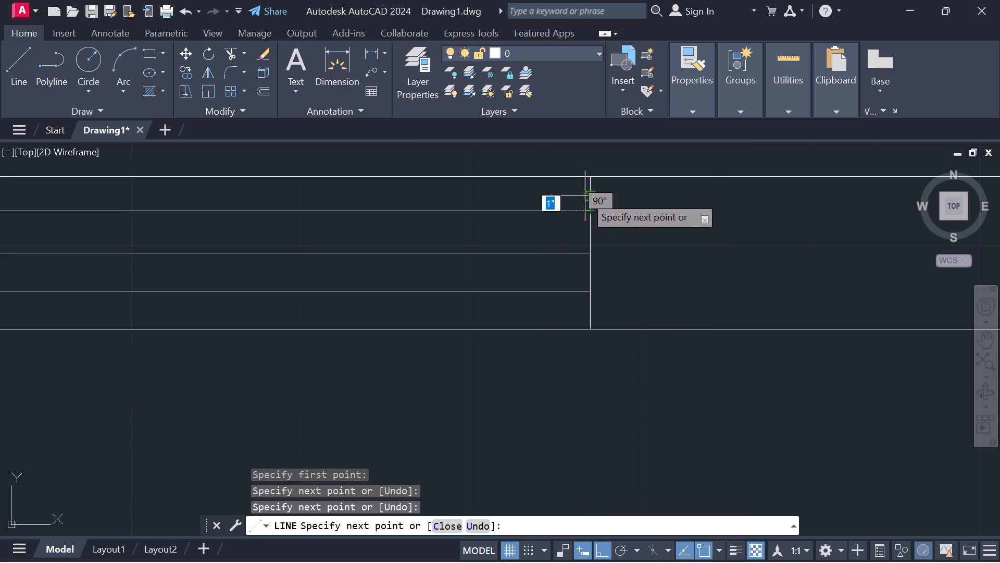
click(586, 175)
key(Escape)
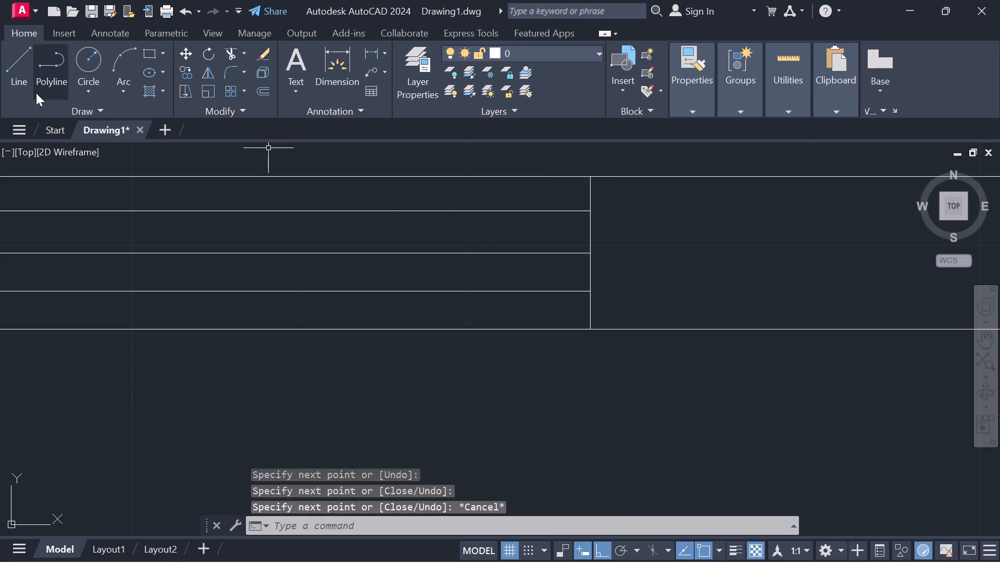
Draw a three-sided end frame about 5" deep and 7" high against the bedroom window's east jamb, starting midway along the jamb's lowest segment.
click(27, 75)
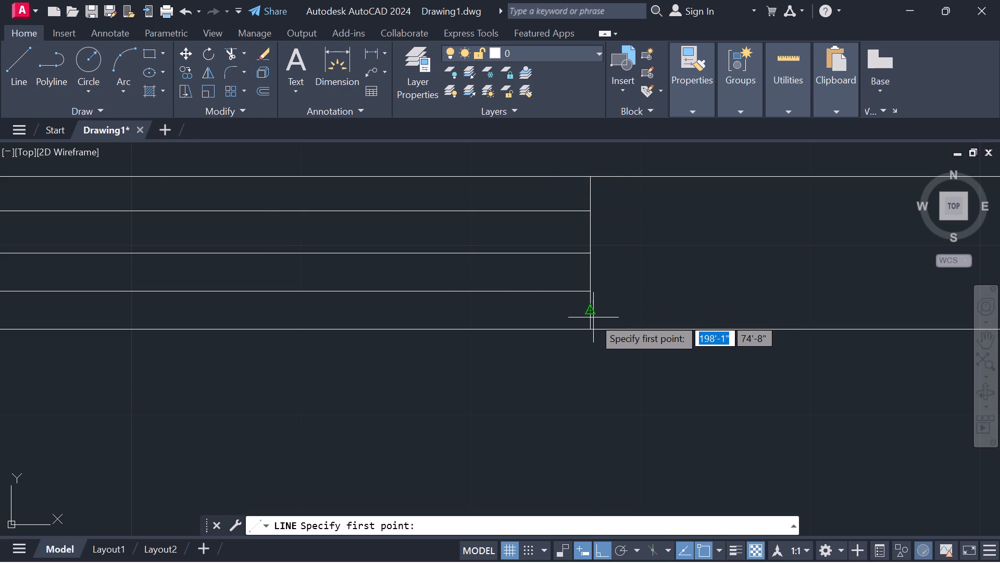
click(593, 313)
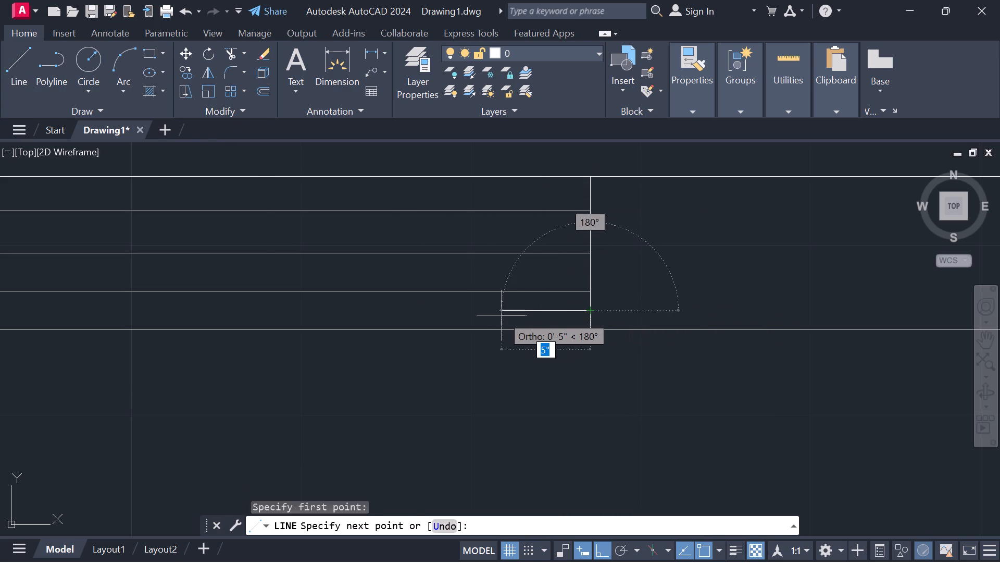
click(502, 315)
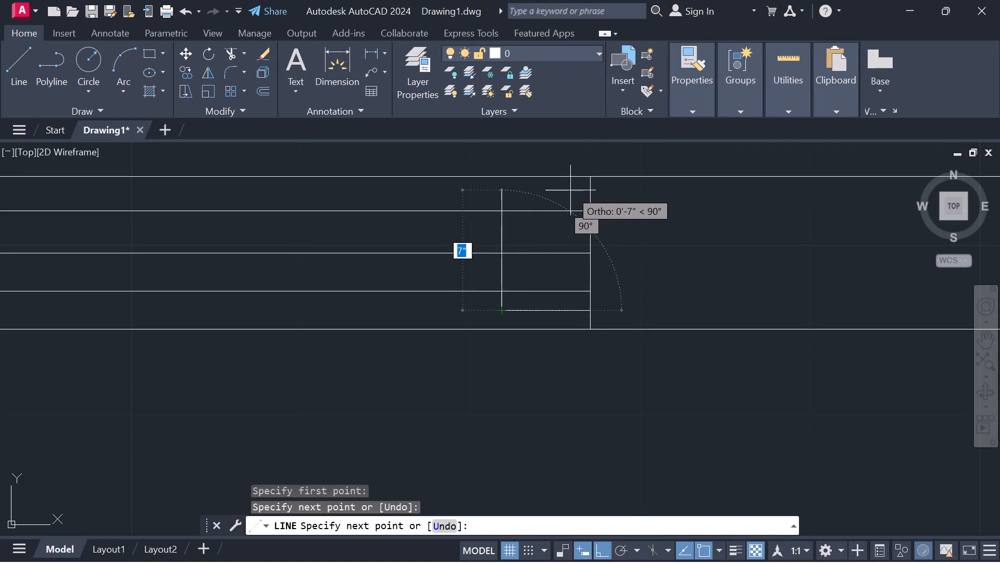
click(501, 194)
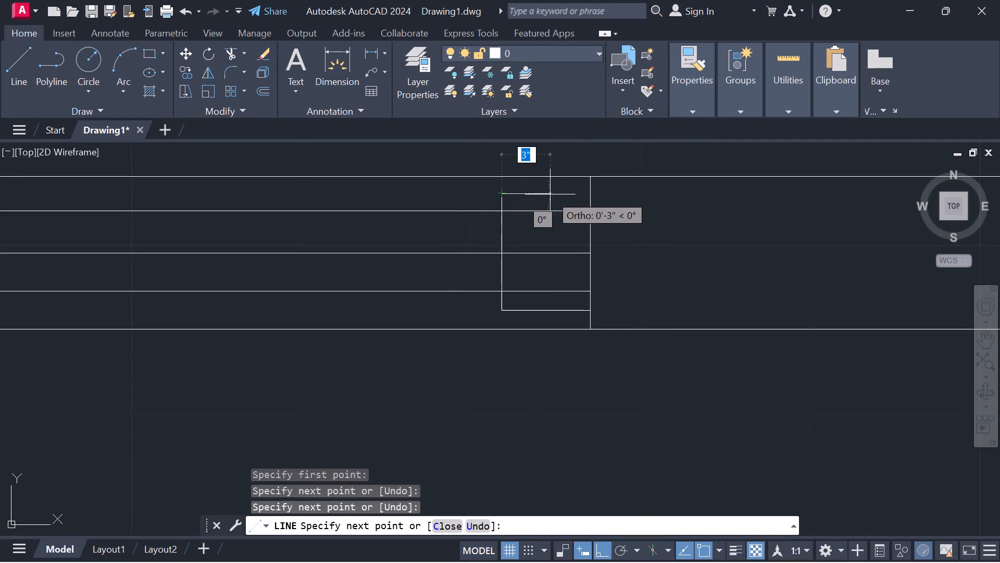
click(584, 197)
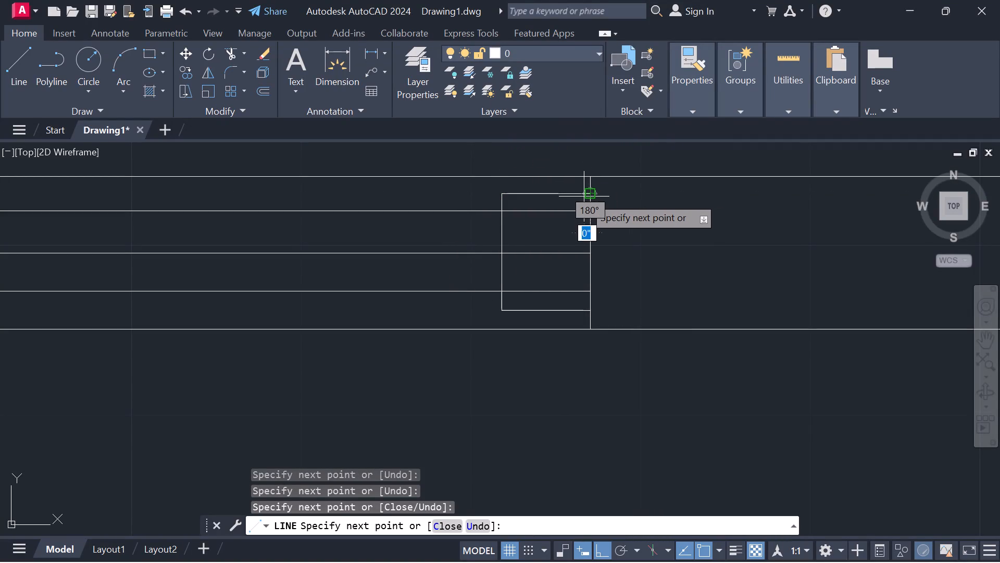
Mirror the three-sided east end frame about the bedroom window's vertical centreline to its west jamb, keeping the original.
key(Escape)
click(560, 192)
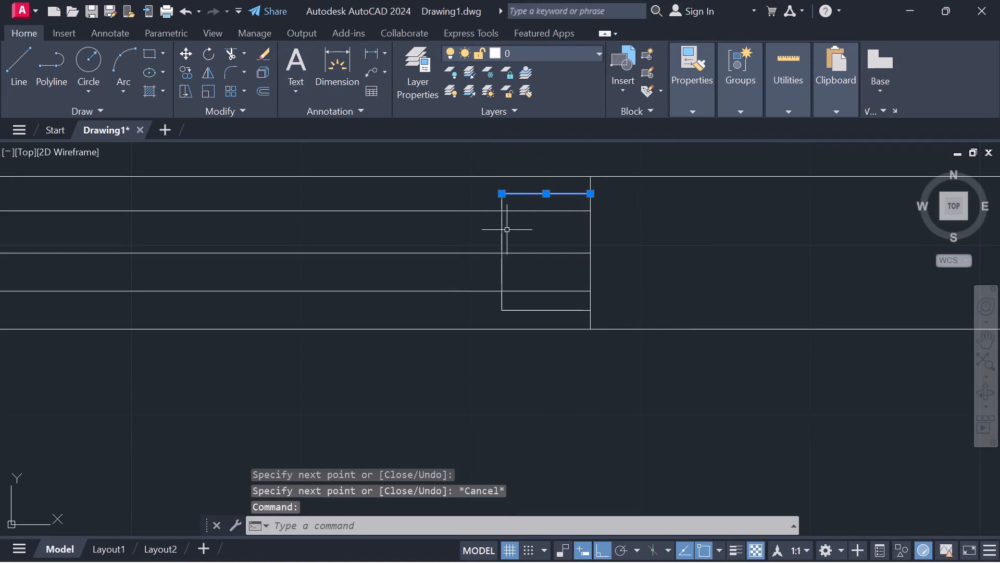
click(501, 235)
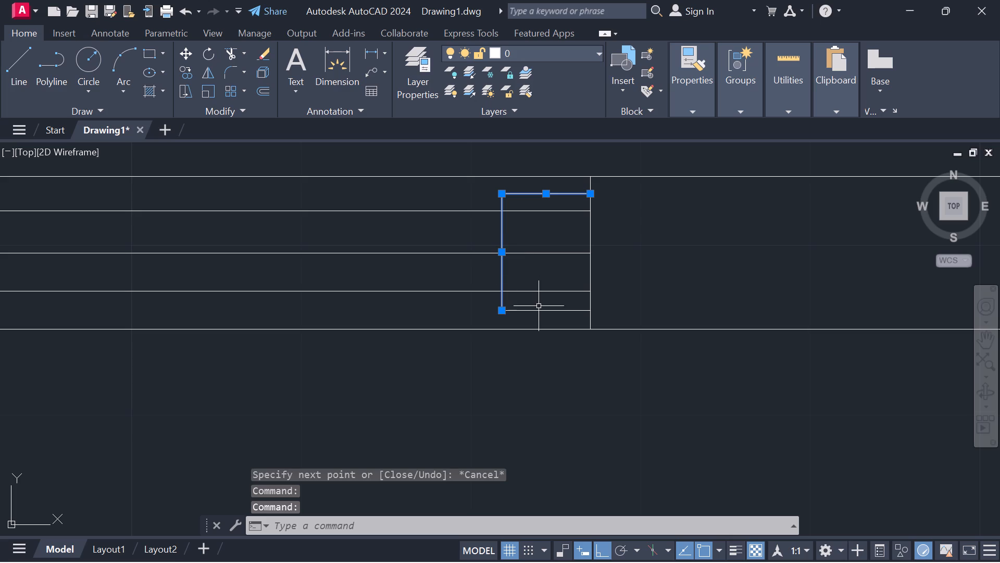
click(539, 310)
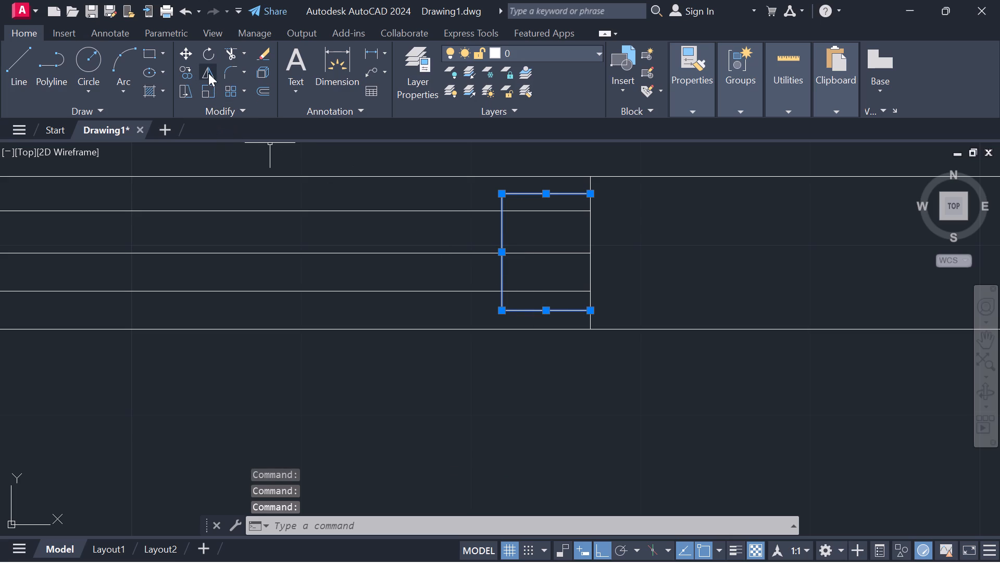
click(208, 73)
scroll(216, 274, down, 3)
middle_drag(216, 275, 221, 276)
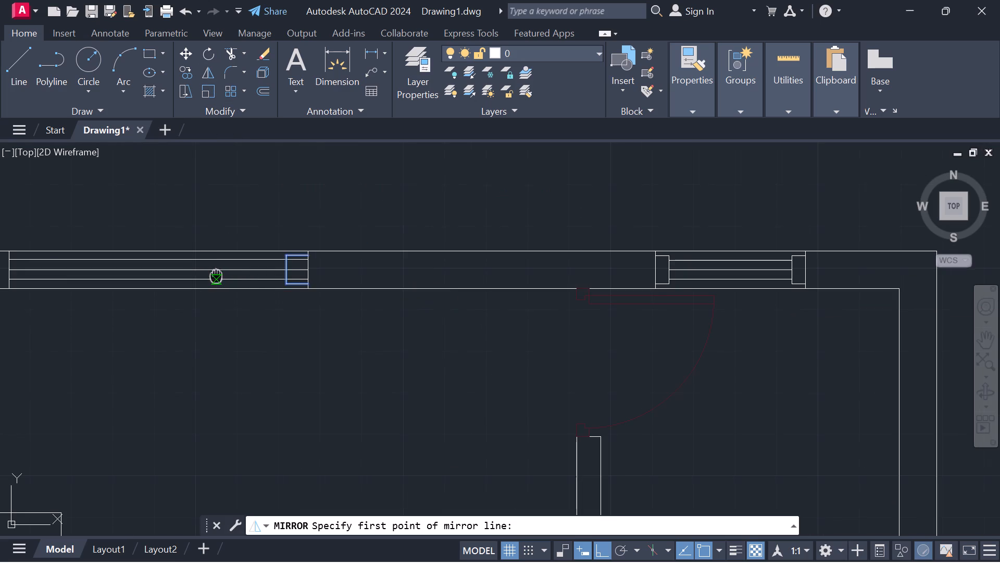
middle_drag(221, 276, 412, 281)
click(353, 275)
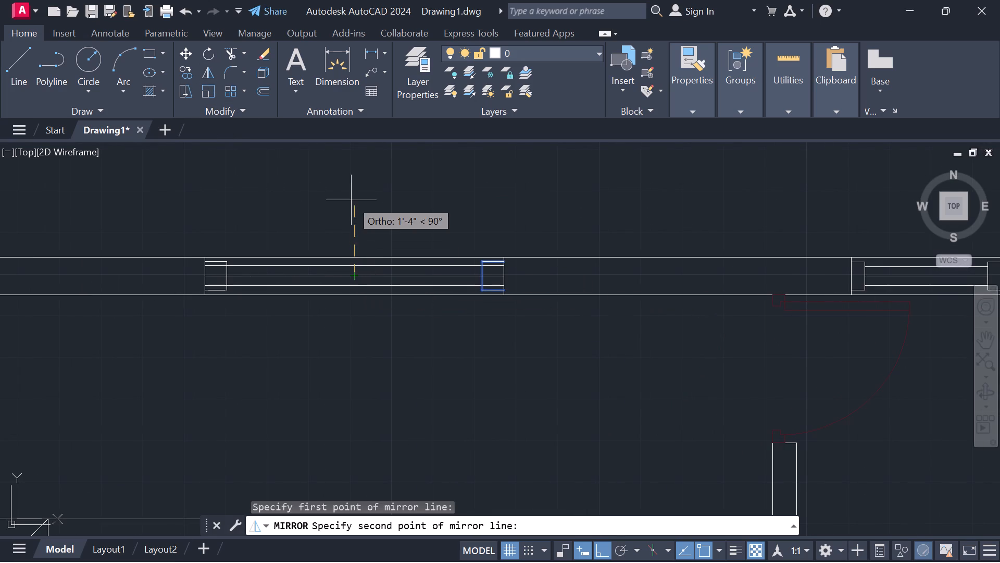
click(351, 196)
drag(382, 254, 351, 196)
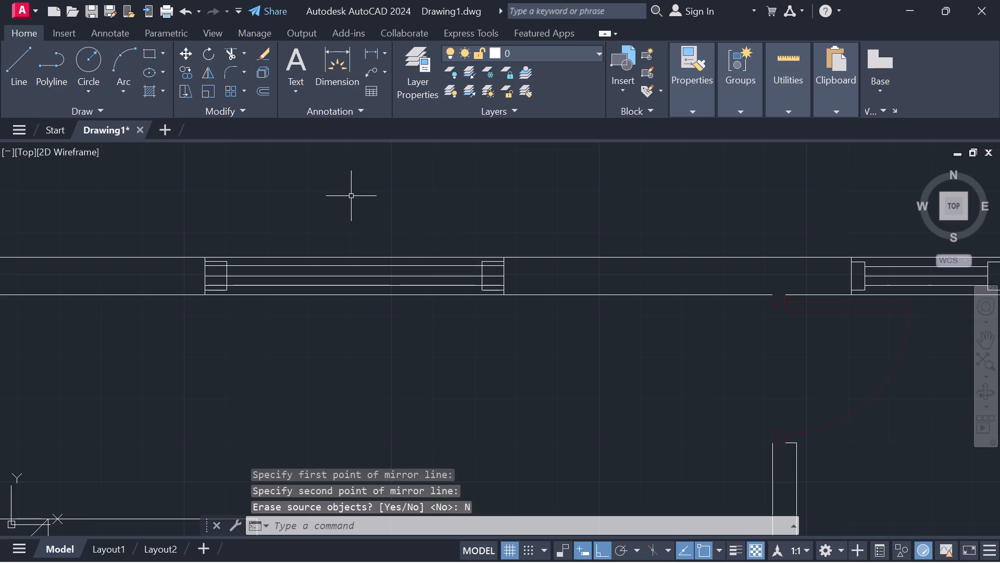
Trim away the three window lines inside the west end frame of the bedroom window.
click(228, 55)
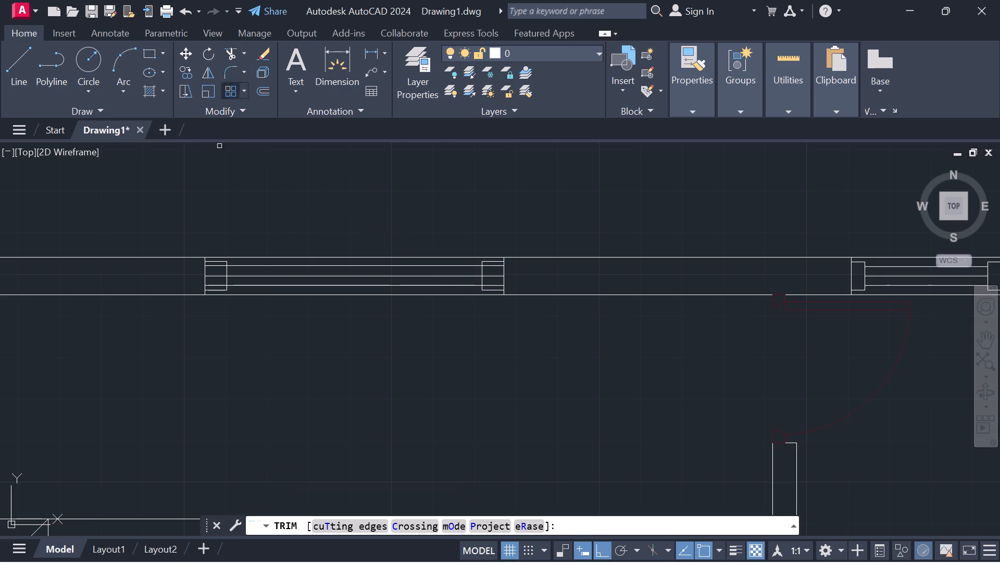
scroll(210, 312, up, 3)
middle_drag(227, 246, 214, 346)
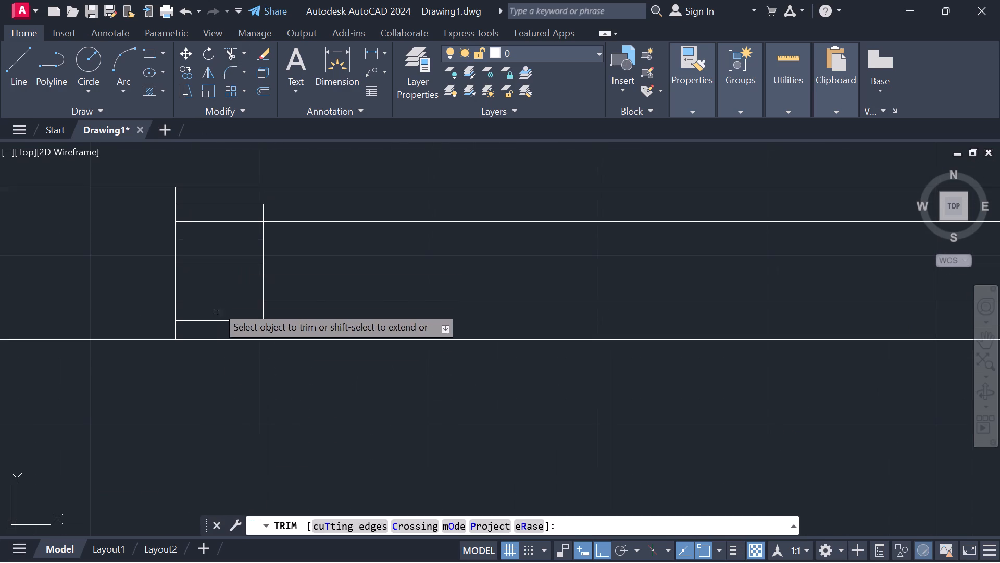
click(231, 220)
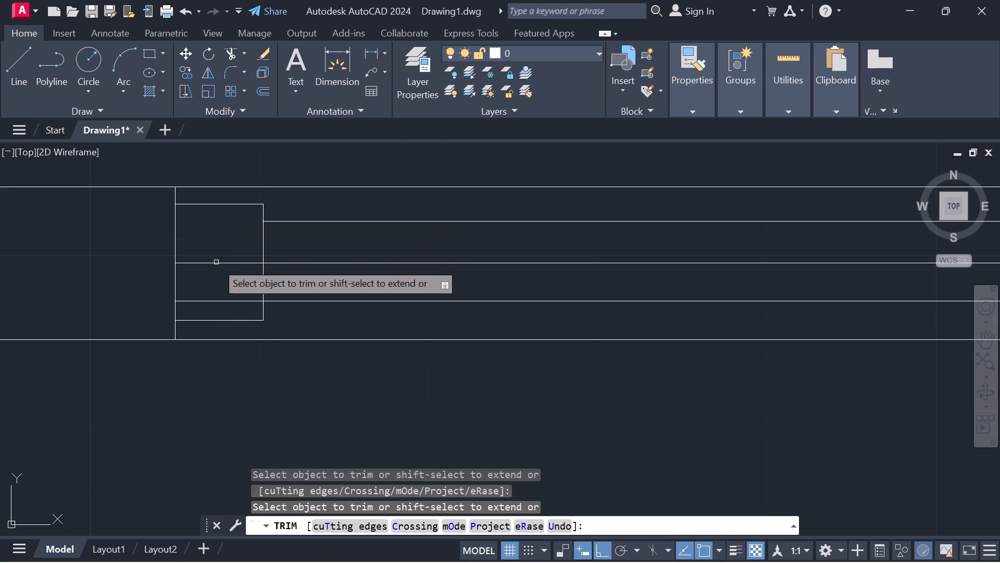
click(216, 263)
click(212, 302)
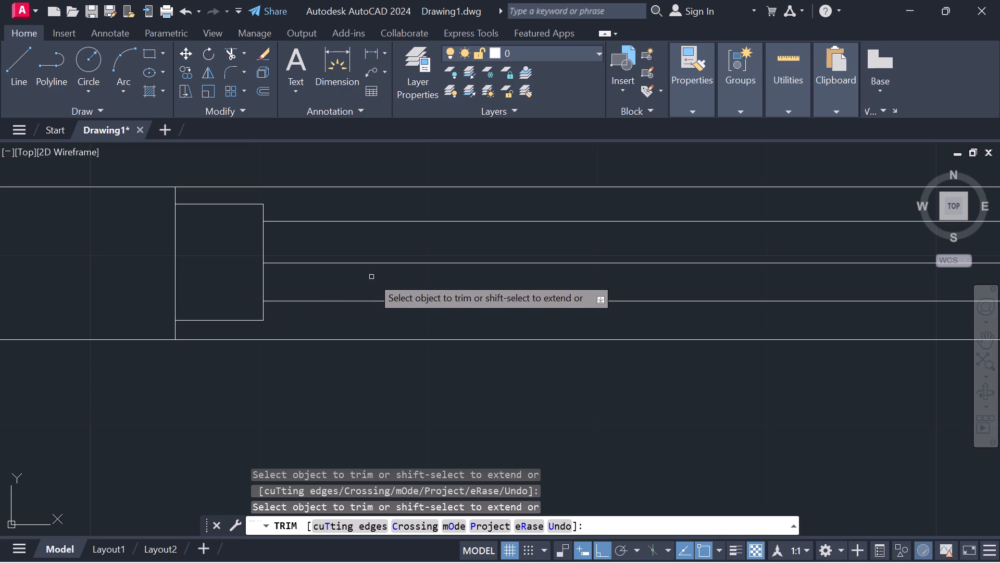
Trim out the bedroom window's middle line between the frames and the two outer lines inside the east end frame.
click(381, 262)
scroll(601, 308, down, 2)
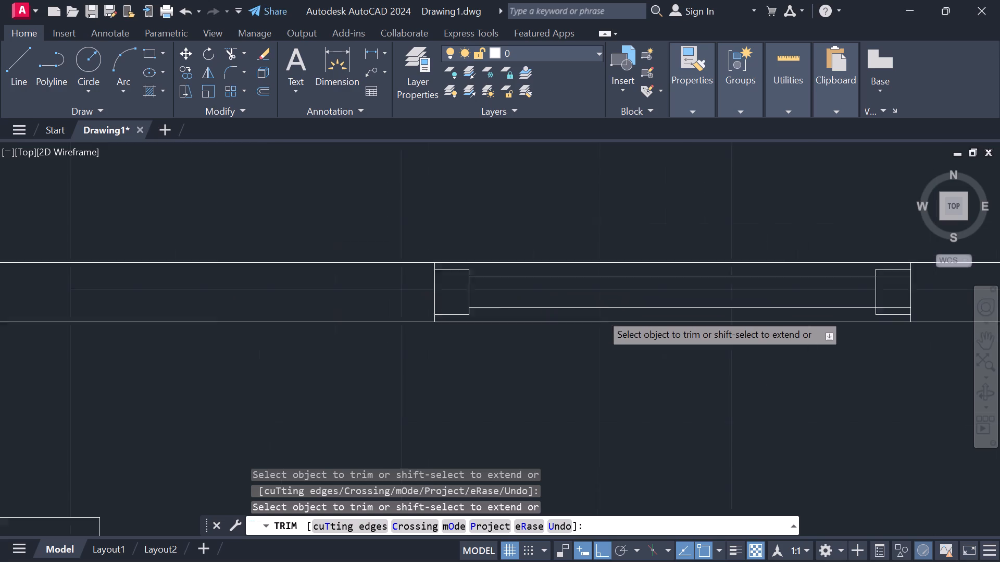
scroll(601, 314, down, 1)
middle_drag(616, 322, 305, 379)
scroll(472, 363, up, 3)
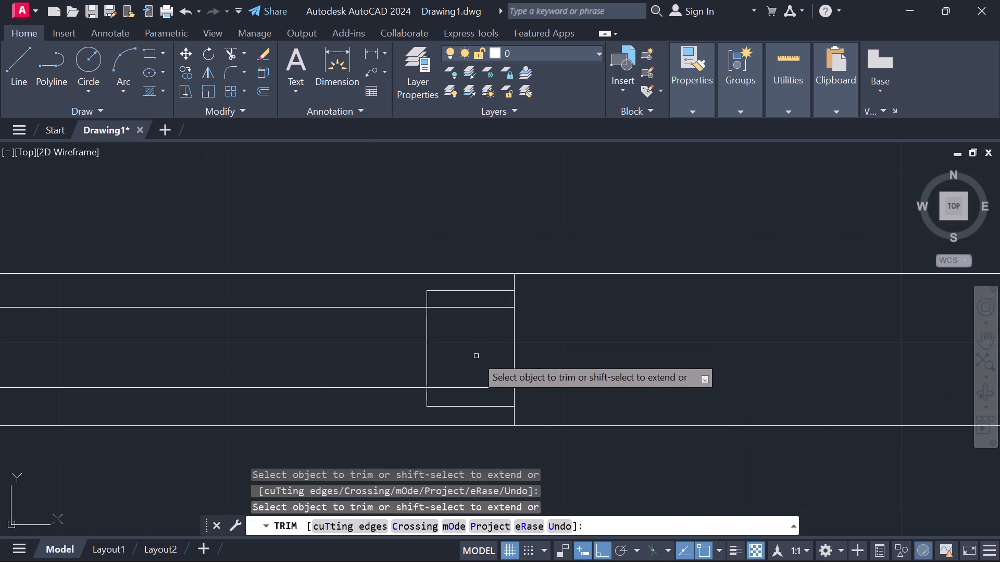
click(471, 389)
click(471, 308)
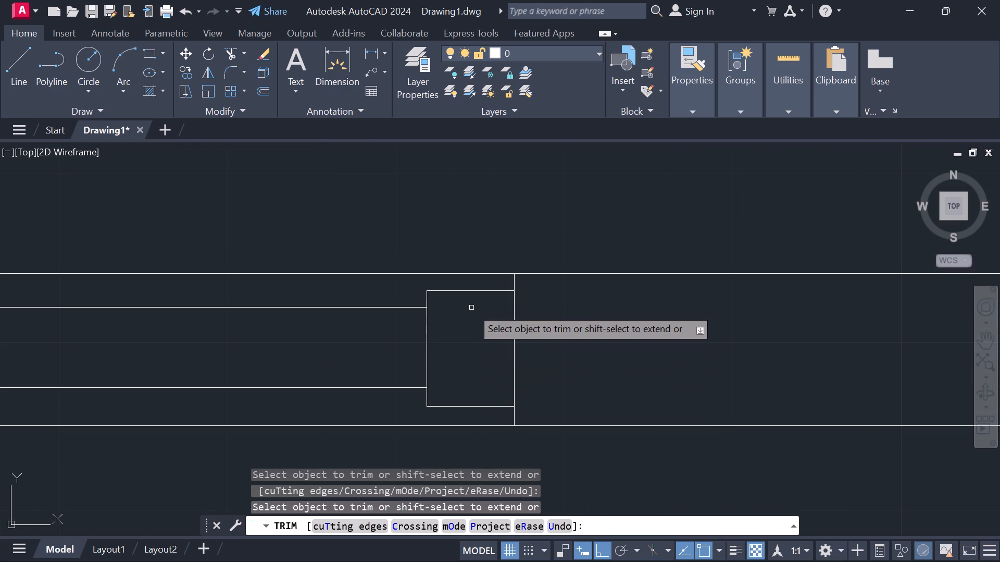
scroll(454, 360, down, 2)
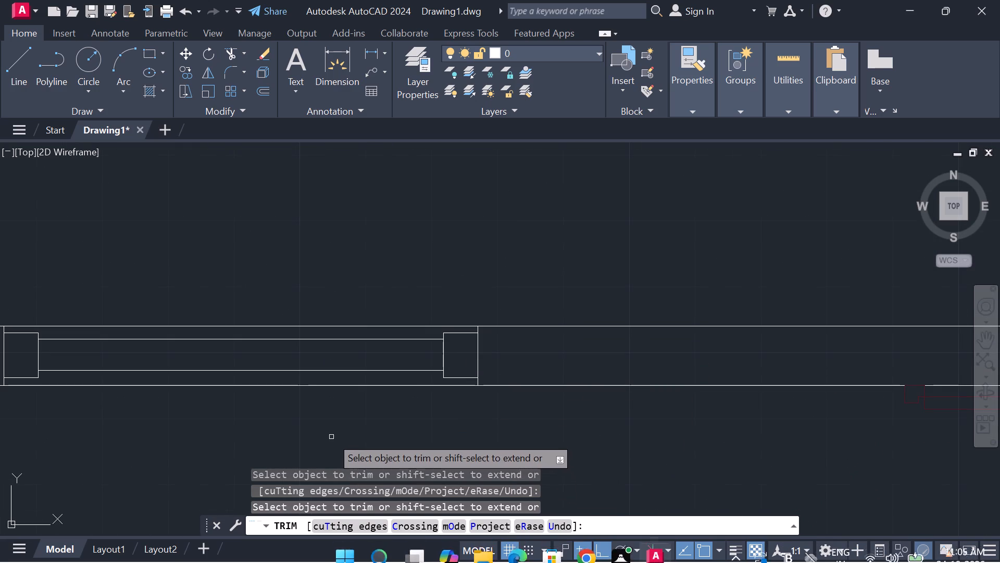
scroll(331, 436, down, 1)
middle_drag(331, 436, 386, 400)
key(Escape)
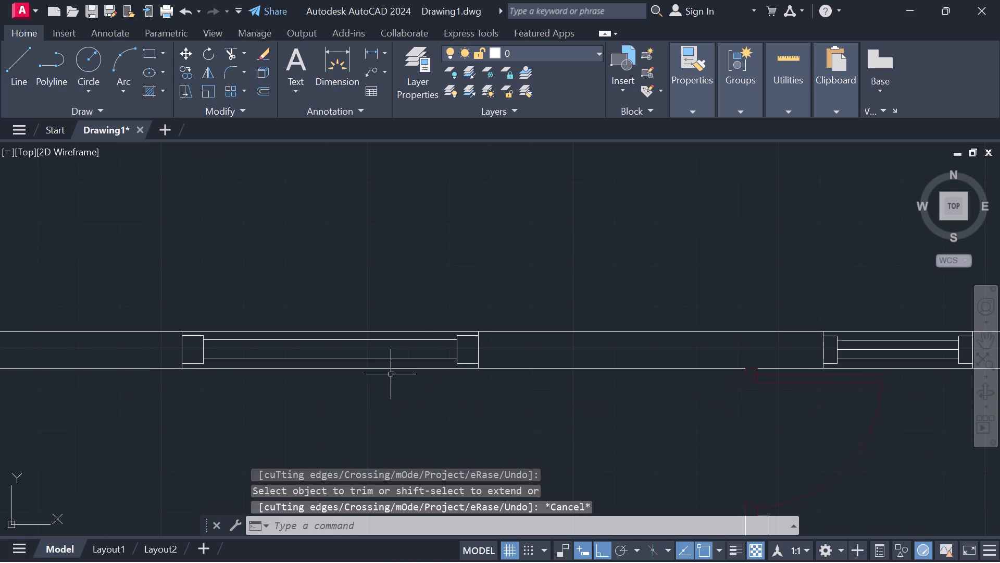
Copy the whole bedroom window from its southwest corner to the dining area's south wall, aligning it with the table's west edge.
drag(512, 281, 311, 280)
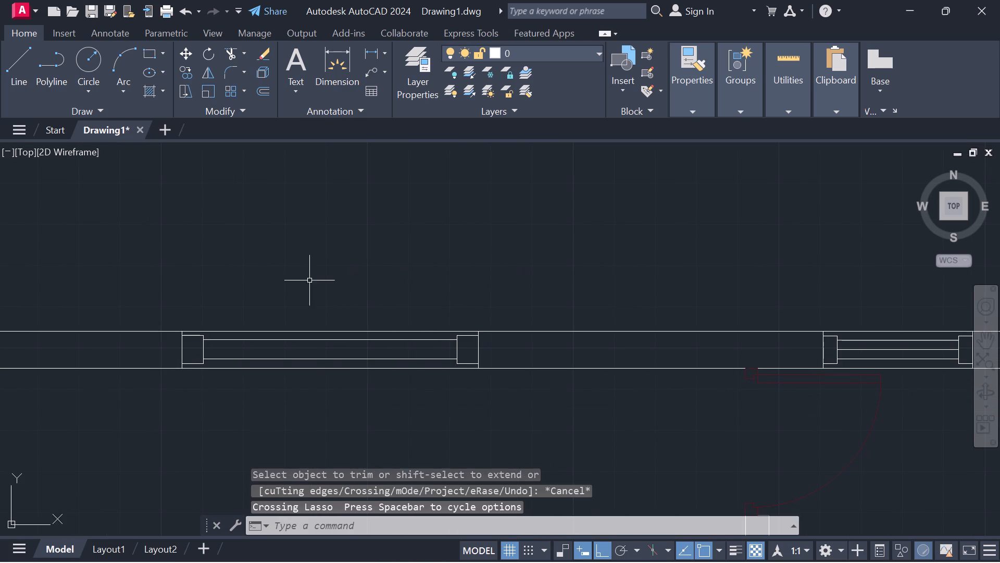
drag(156, 289, 514, 292)
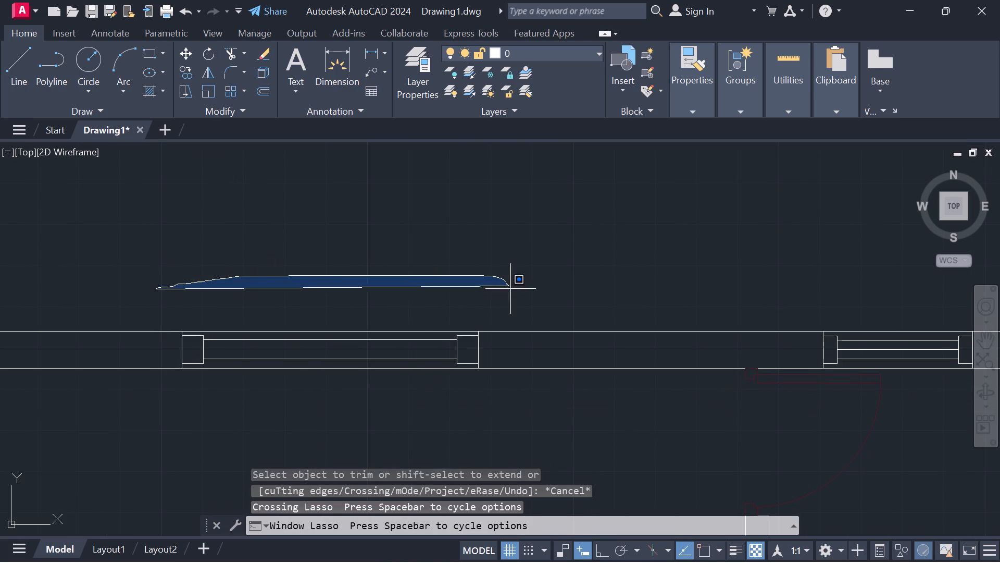
drag(514, 292, 172, 356)
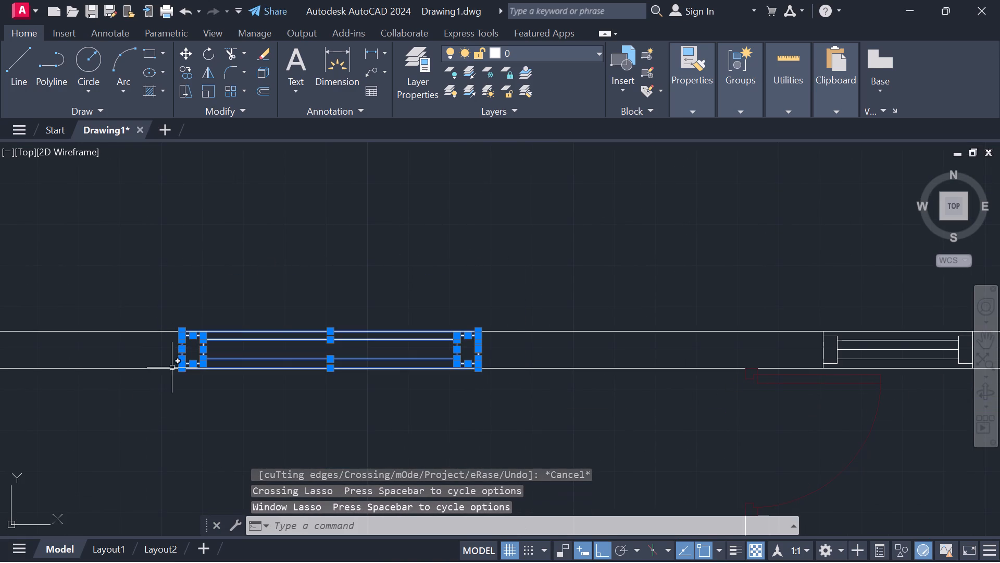
click(181, 70)
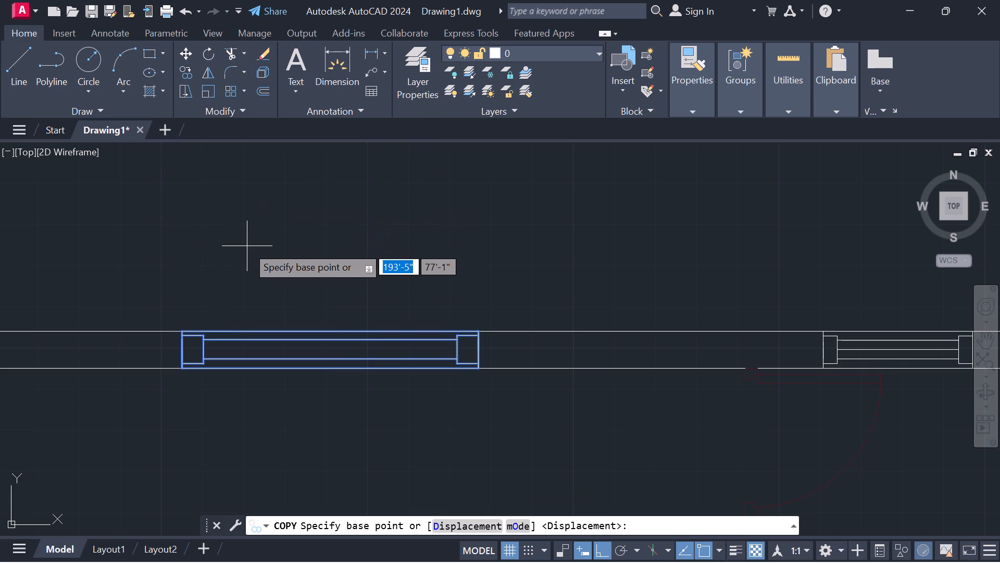
key(8)
scroll(233, 297, down, 1)
middle_drag(208, 351, 362, 340)
scroll(357, 336, up, 1)
click(350, 325)
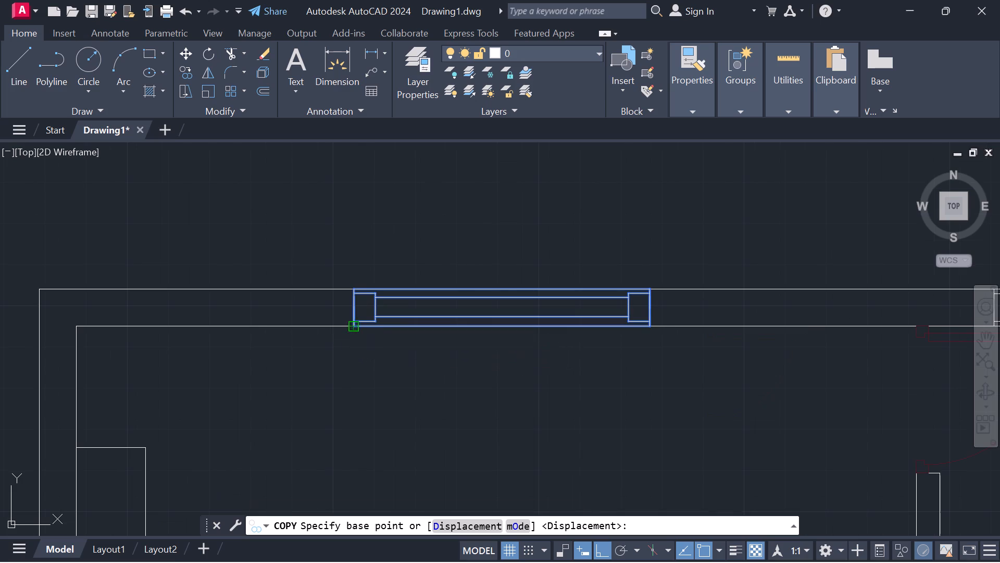
scroll(285, 387, down, 2)
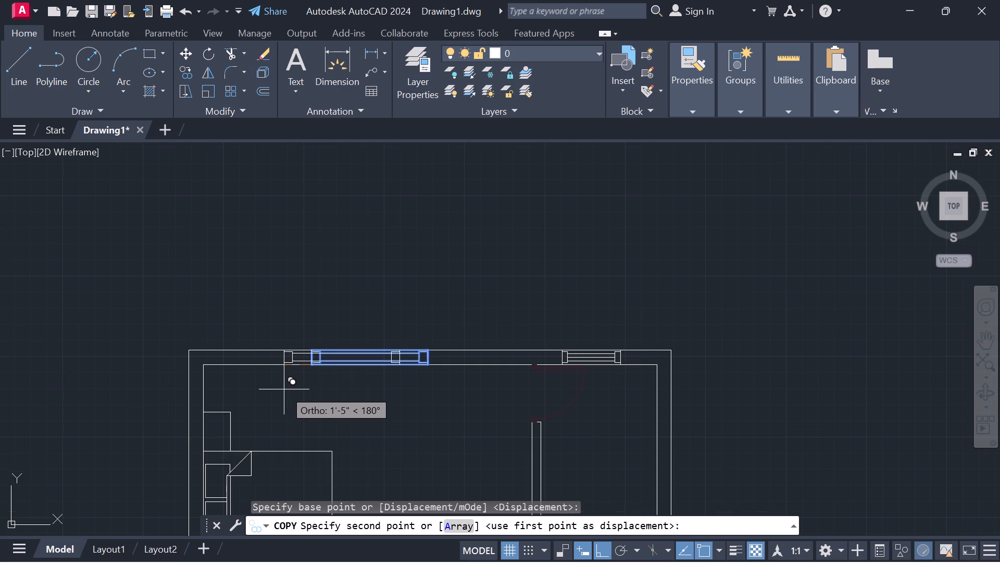
key(F8)
middle_drag(316, 427, 308, 270)
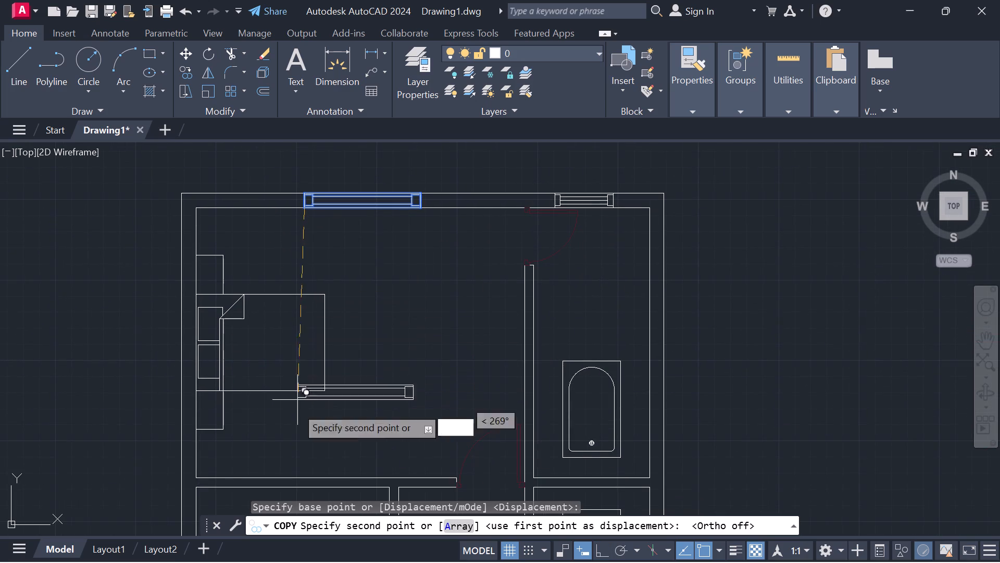
middle_drag(287, 437, 284, 307)
scroll(285, 331, down, 1)
middle_drag(264, 429, 261, 400)
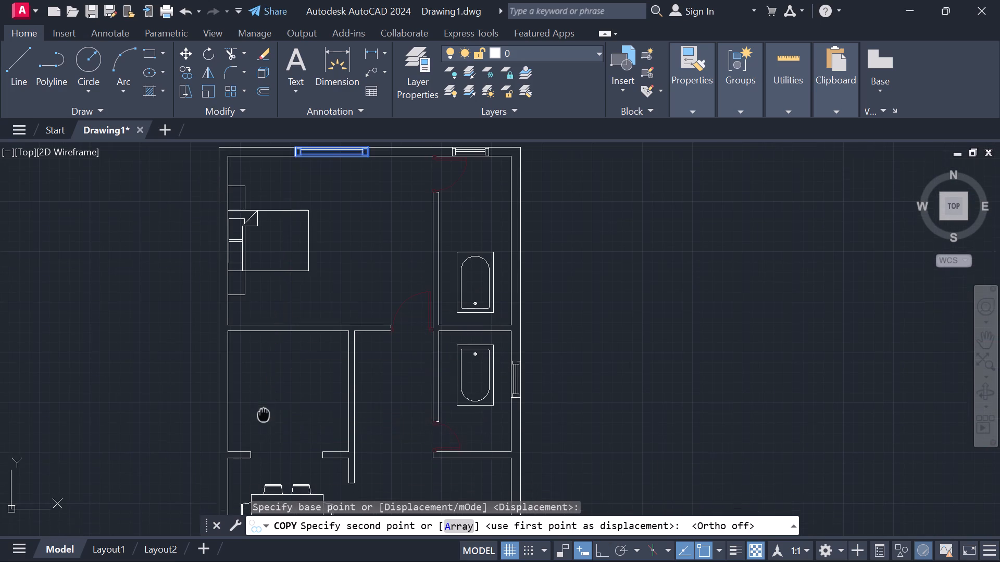
middle_drag(261, 400, 265, 351)
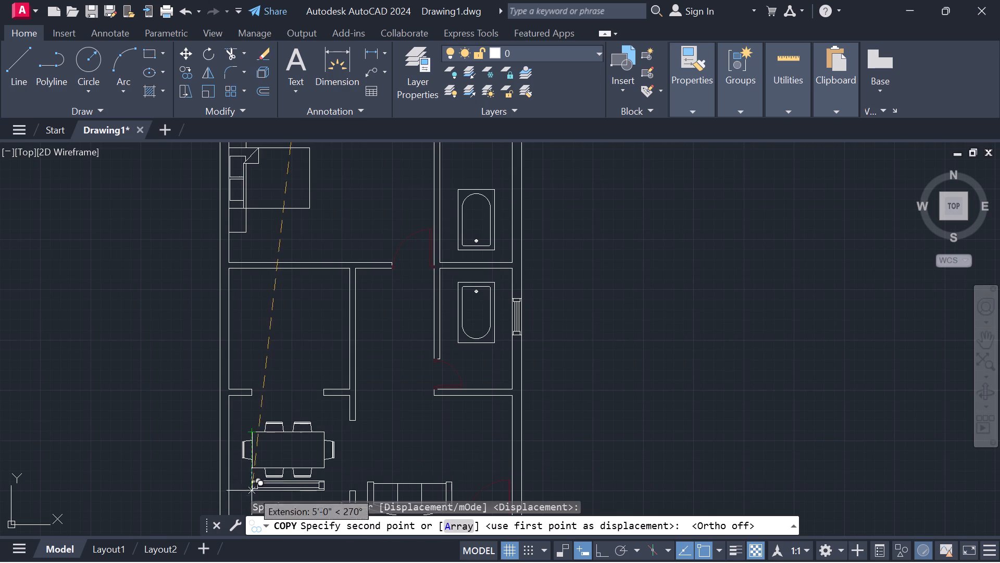
middle_drag(254, 481, 279, 326)
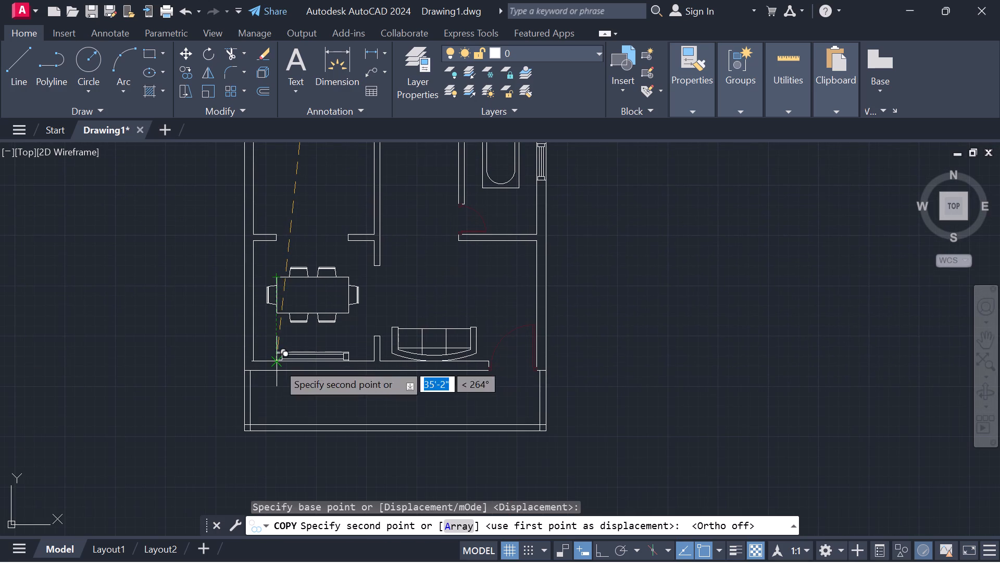
scroll(276, 374, up, 1)
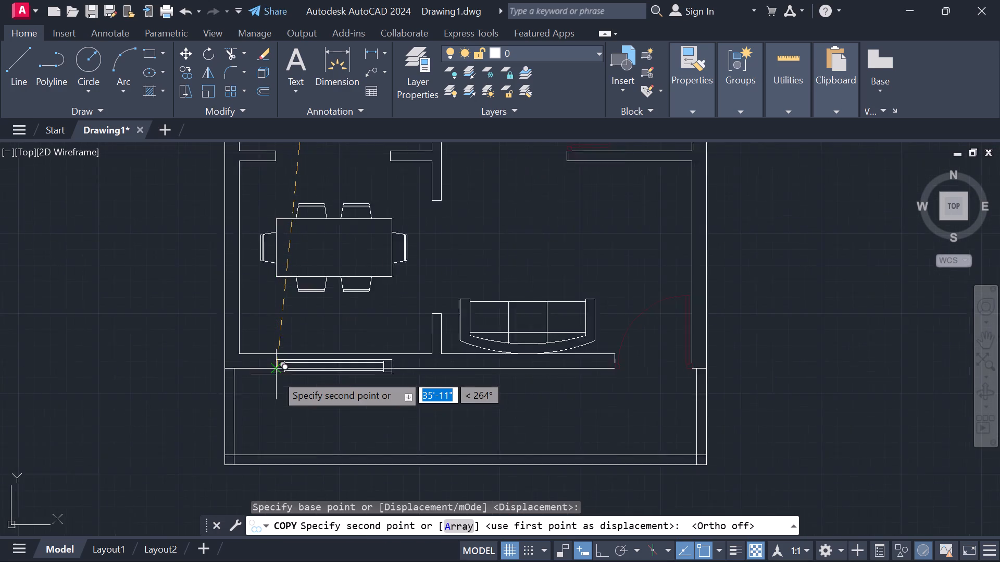
scroll(276, 374, up, 1)
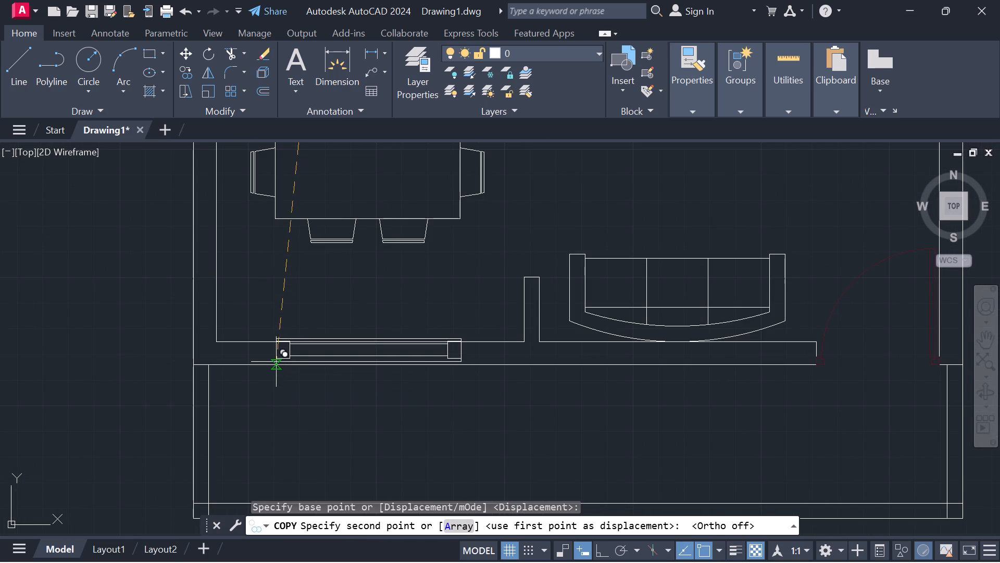
click(276, 361)
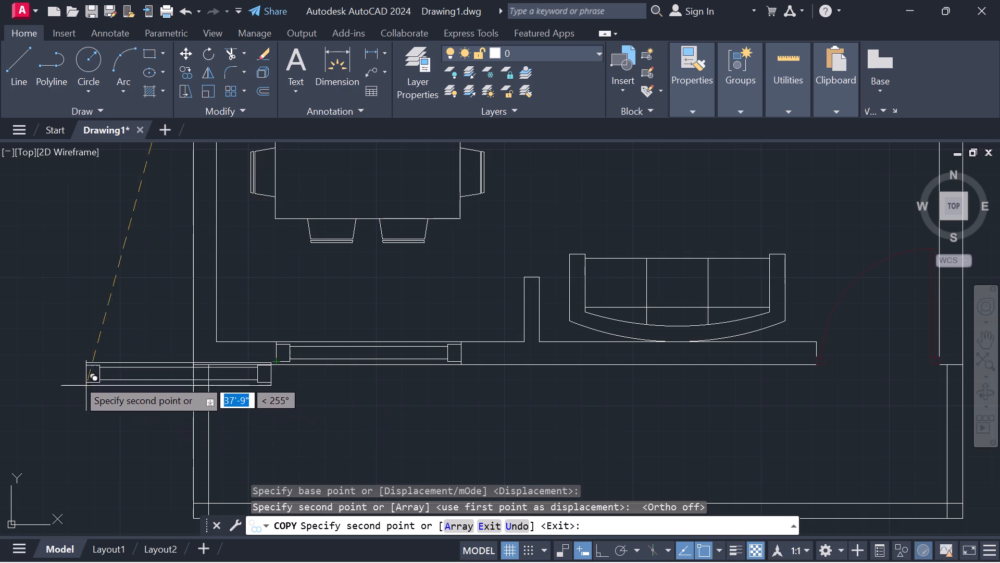
Place another copy of the window in the empty space west of the house, level with the dining area.
scroll(63, 360, down, 3)
middle_drag(180, 370, 398, 358)
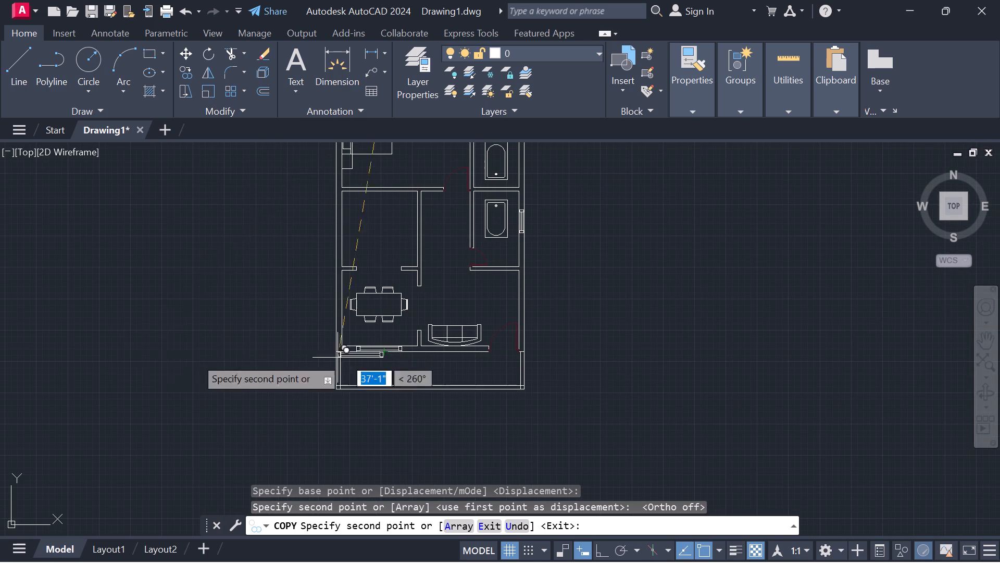
click(132, 316)
key(Escape)
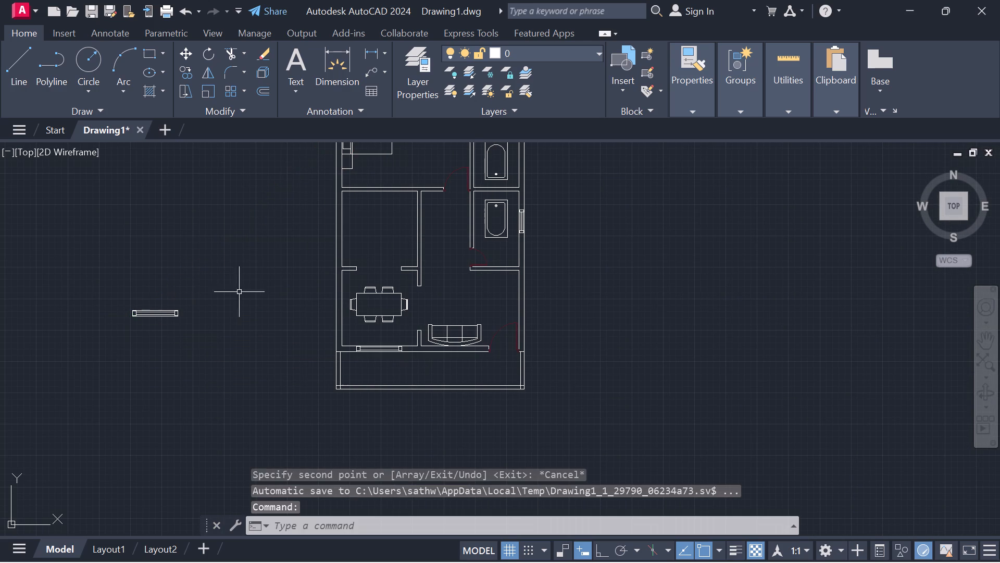
Rotate the loose window copy west of the house 90° about its southeast corner so it stands vertically.
drag(172, 241, 233, 354)
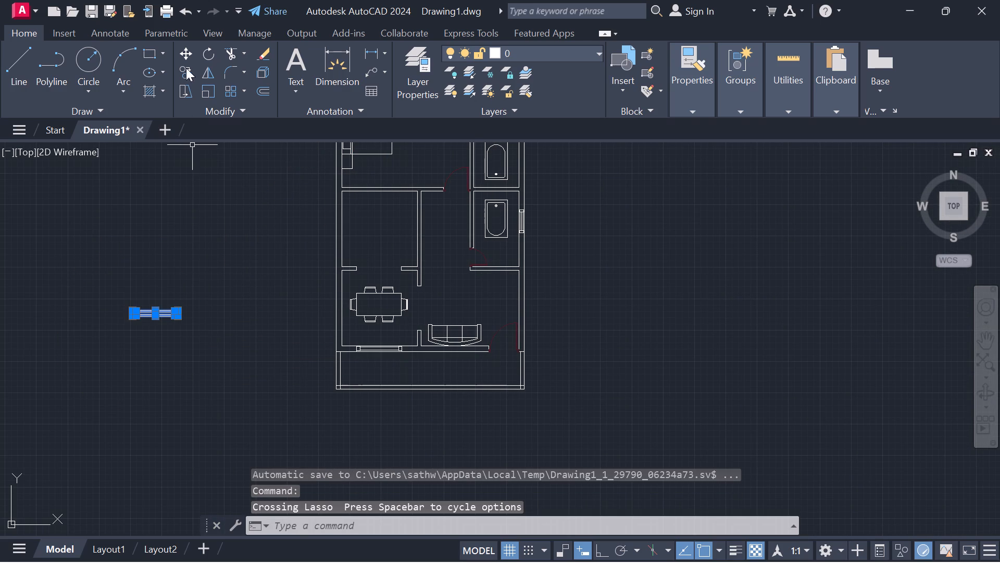
click(207, 55)
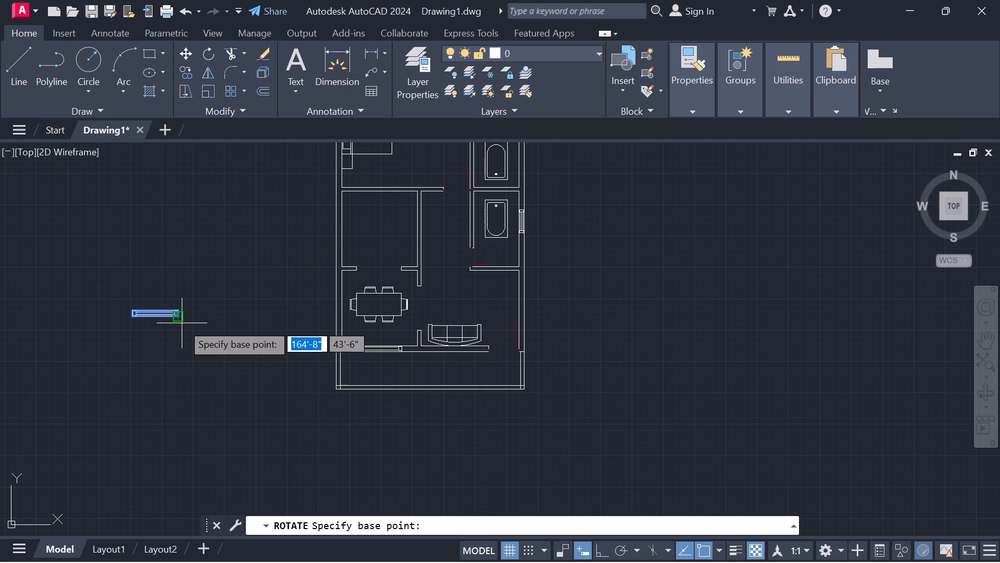
scroll(181, 320, up, 3)
click(165, 309)
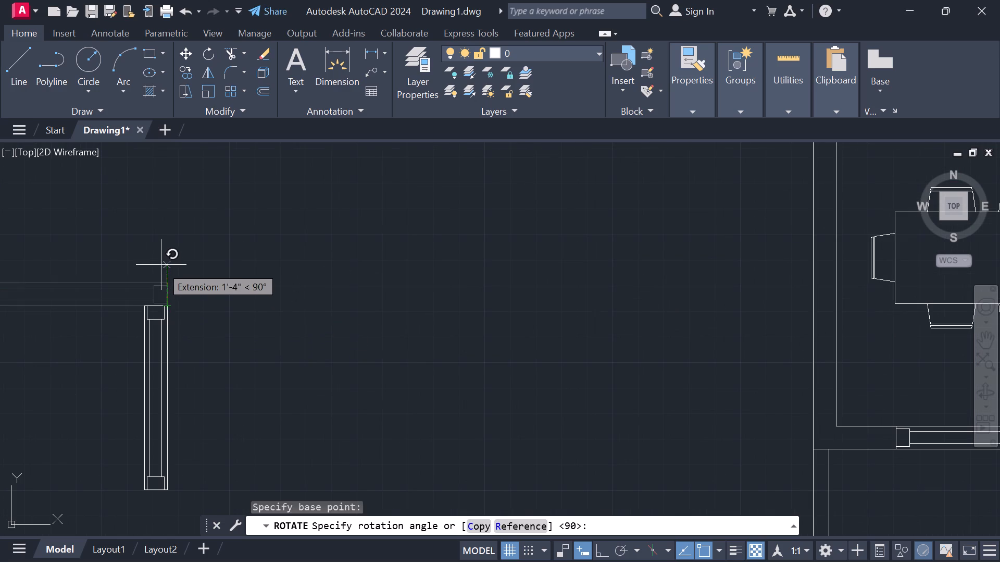
click(160, 264)
Move the vertical window copy by its southeast corner onto the west wall's inner face, in the room north of the dining area.
scroll(301, 350, down, 3)
middle_drag(301, 350, 240, 393)
drag(223, 361, 272, 399)
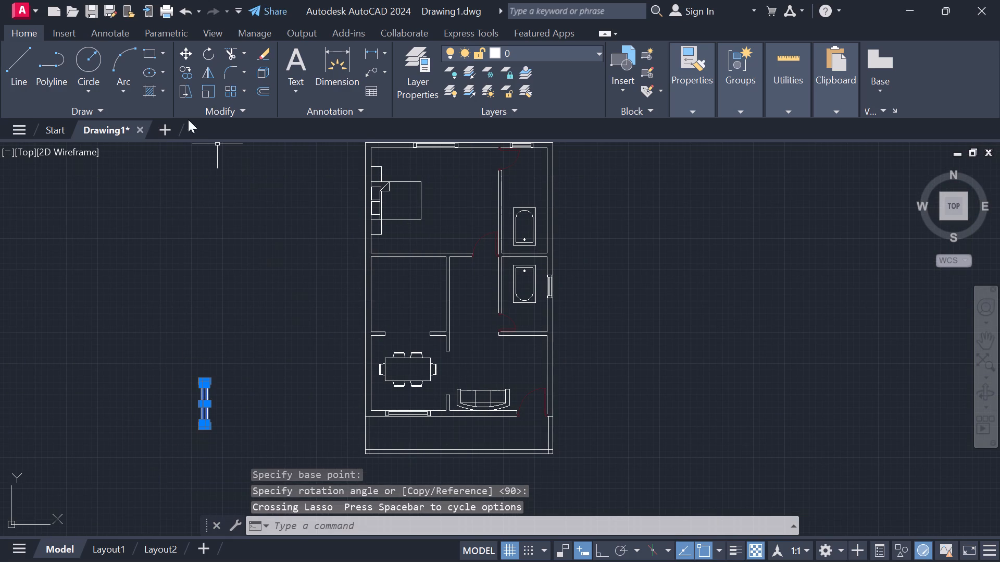
click(178, 53)
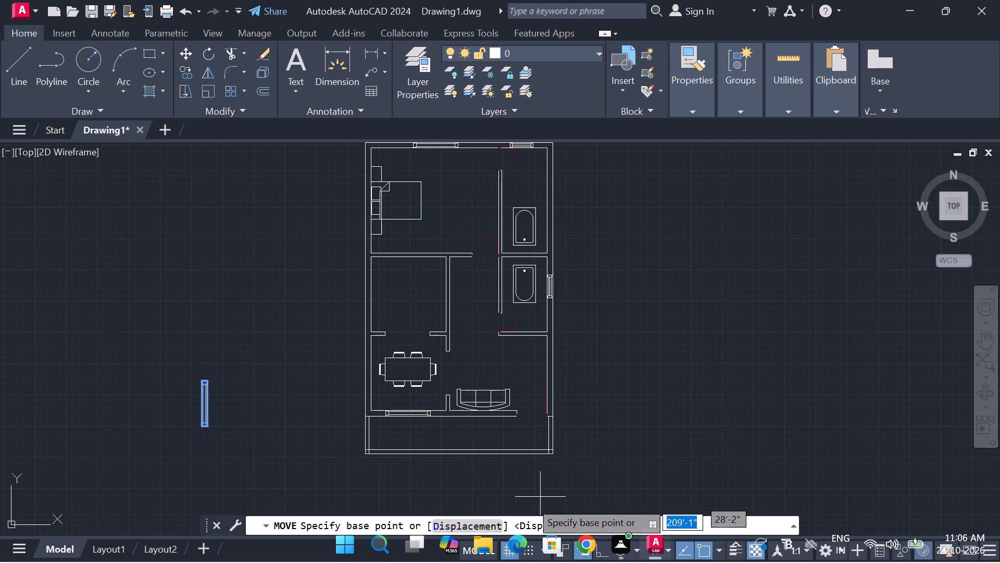
scroll(233, 442, up, 2)
scroll(182, 414, up, 2)
click(146, 393)
scroll(373, 369, down, 3)
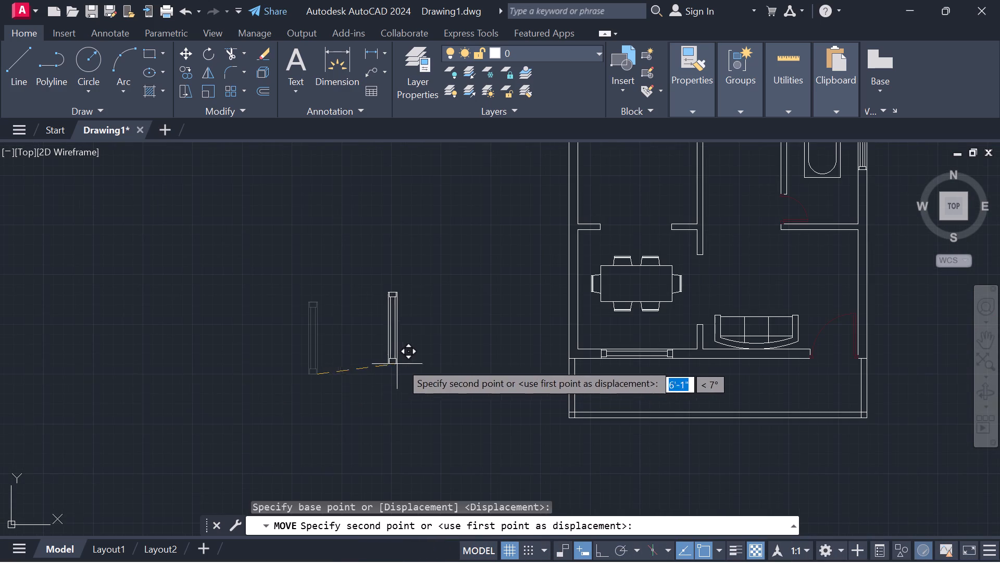
middle_drag(417, 354, 284, 408)
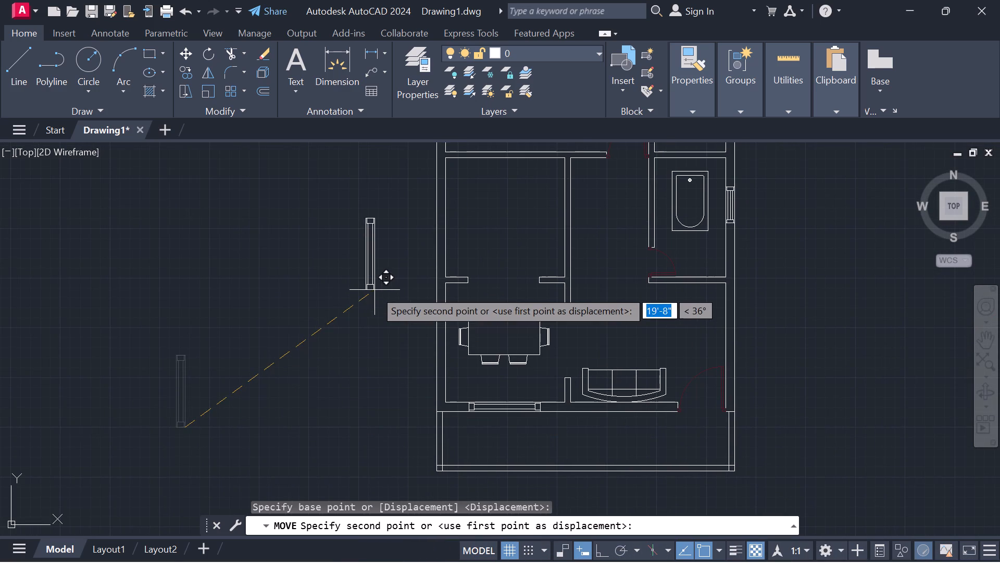
middle_drag(373, 290, 321, 339)
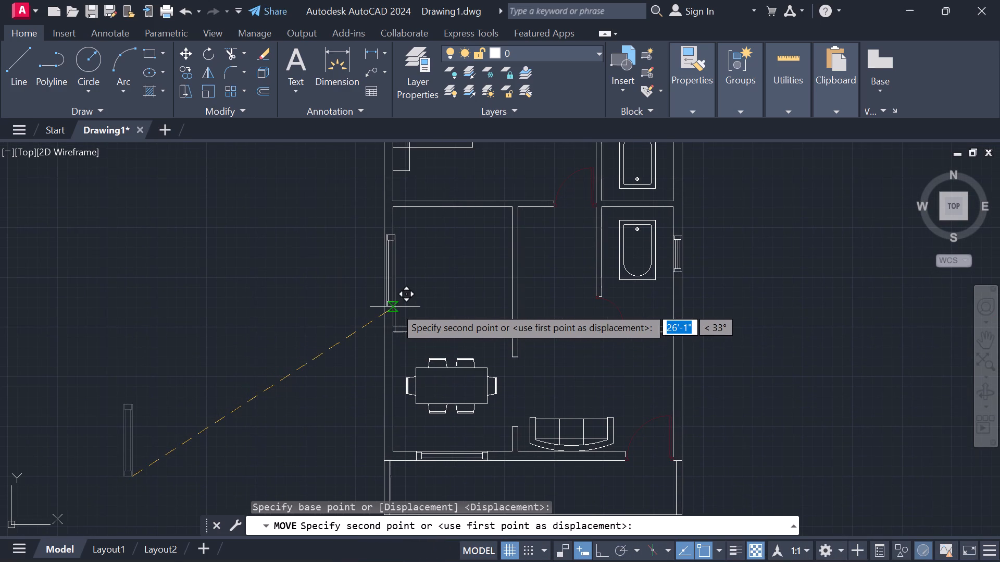
scroll(395, 307, up, 3)
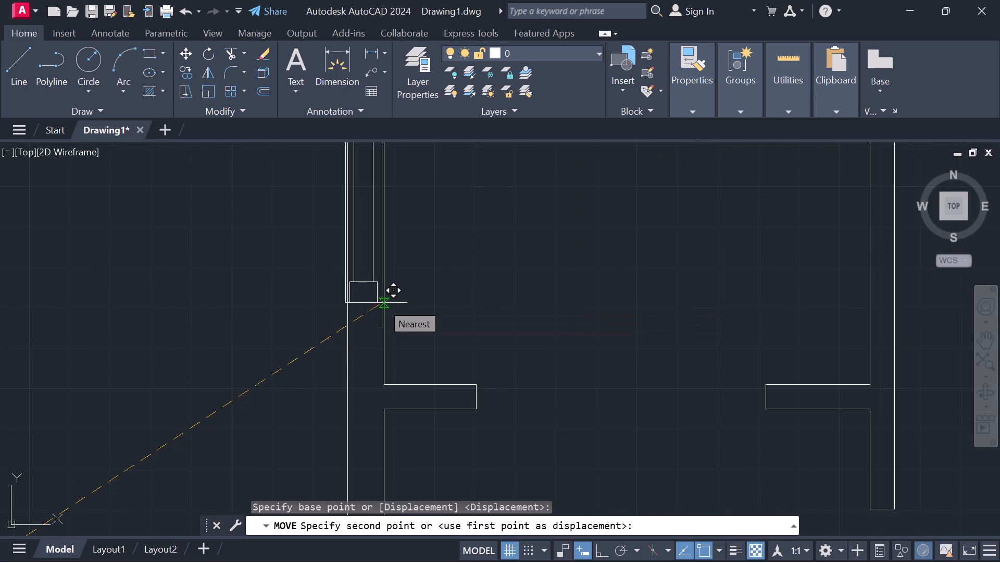
click(382, 303)
key(Escape)
Select the whole window in the dining area's south wall.
scroll(278, 359, down, 3)
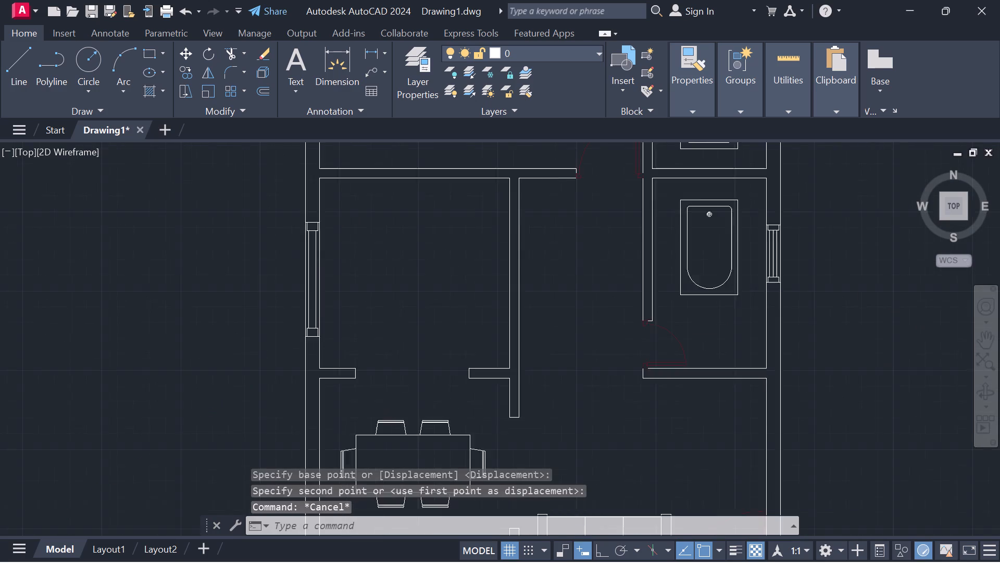
scroll(664, 336, down, 1)
middle_drag(670, 364, 610, 335)
scroll(430, 421, up, 2)
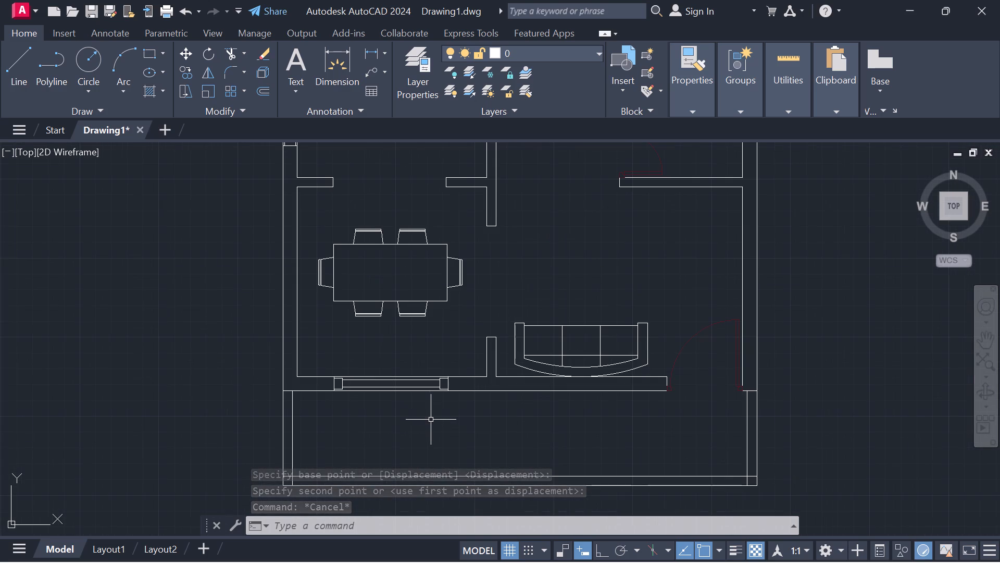
click(405, 388)
key(Escape)
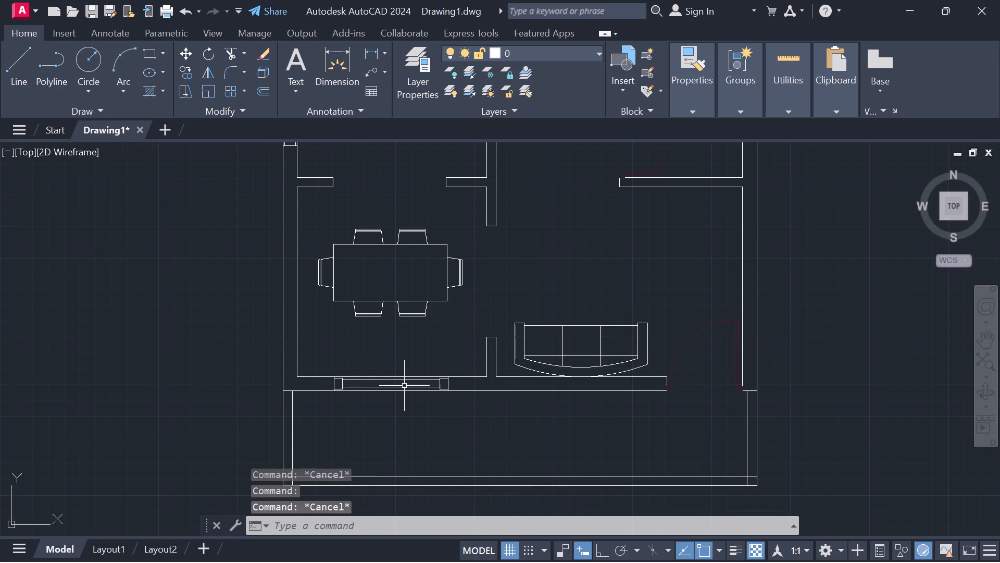
scroll(405, 393, down, 3)
scroll(407, 396, up, 3)
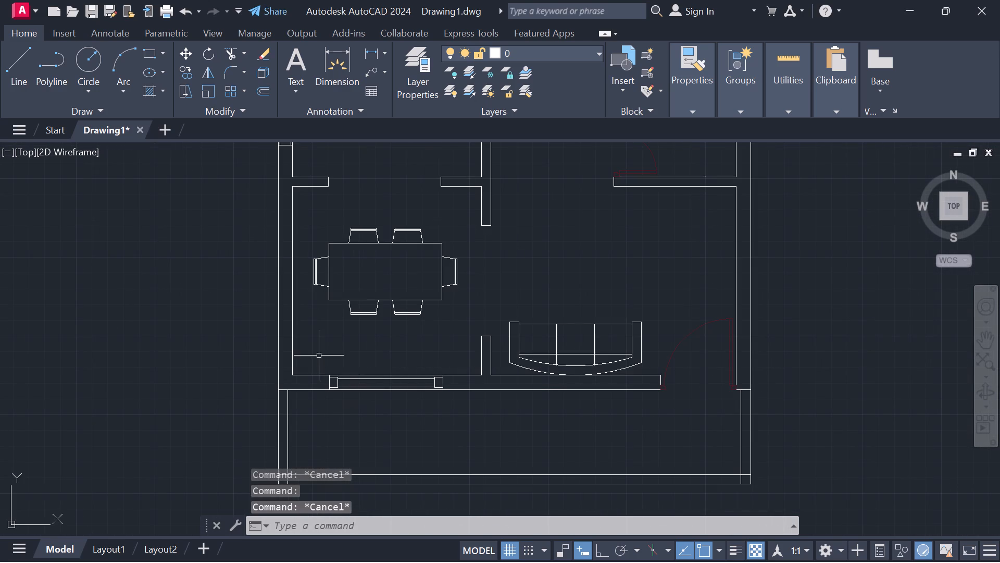
drag(319, 353, 346, 417)
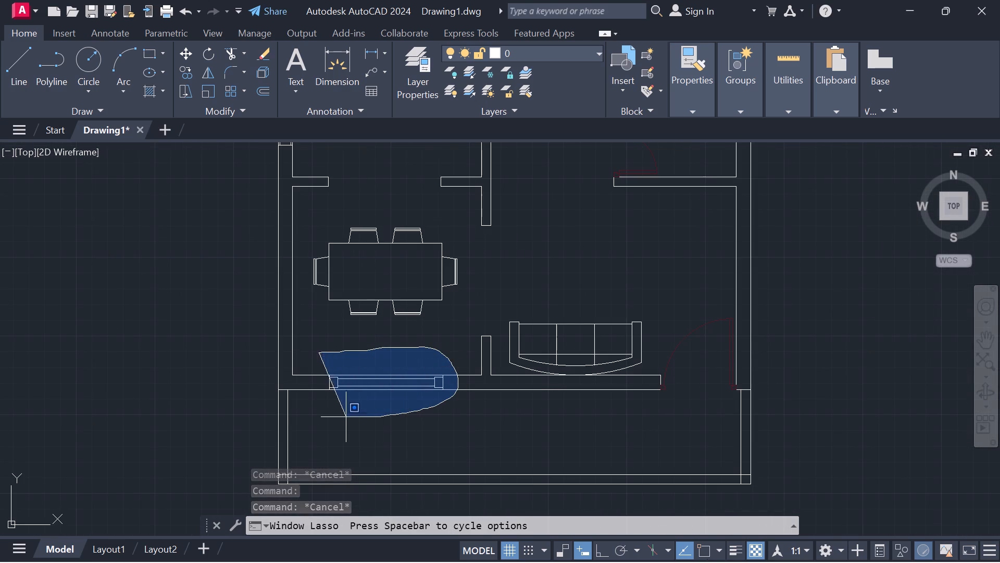
drag(346, 417, 321, 408)
Add the window in the west wall, north of the dining area, to the selection.
middle_drag(322, 340, 326, 407)
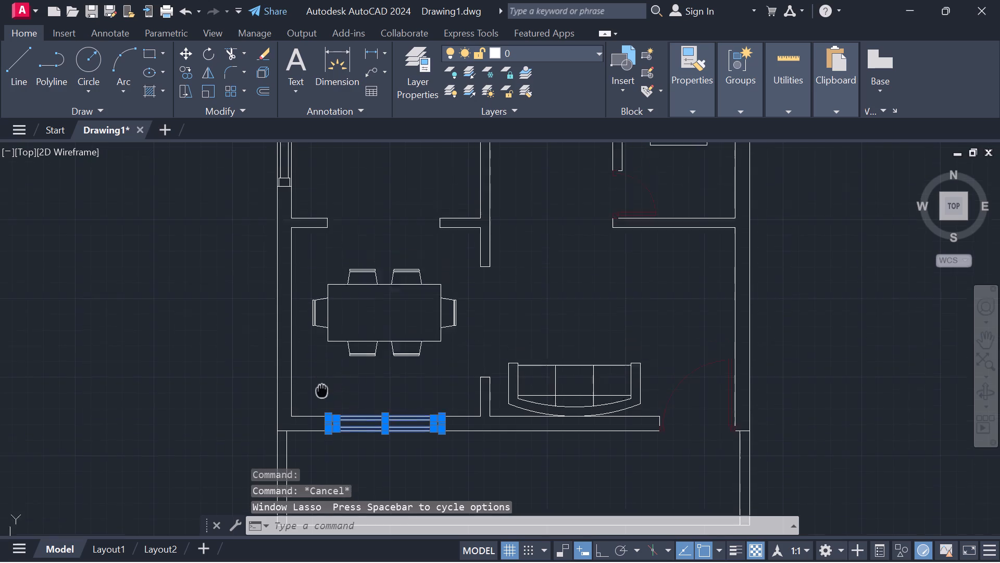
middle_drag(326, 407, 344, 503)
drag(331, 315, 321, 320)
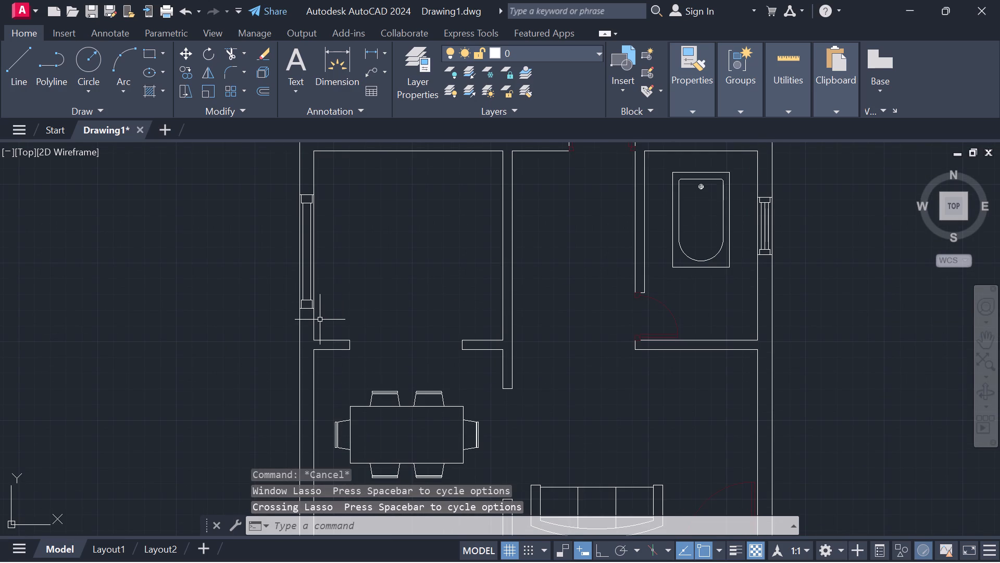
drag(279, 322, 313, 139)
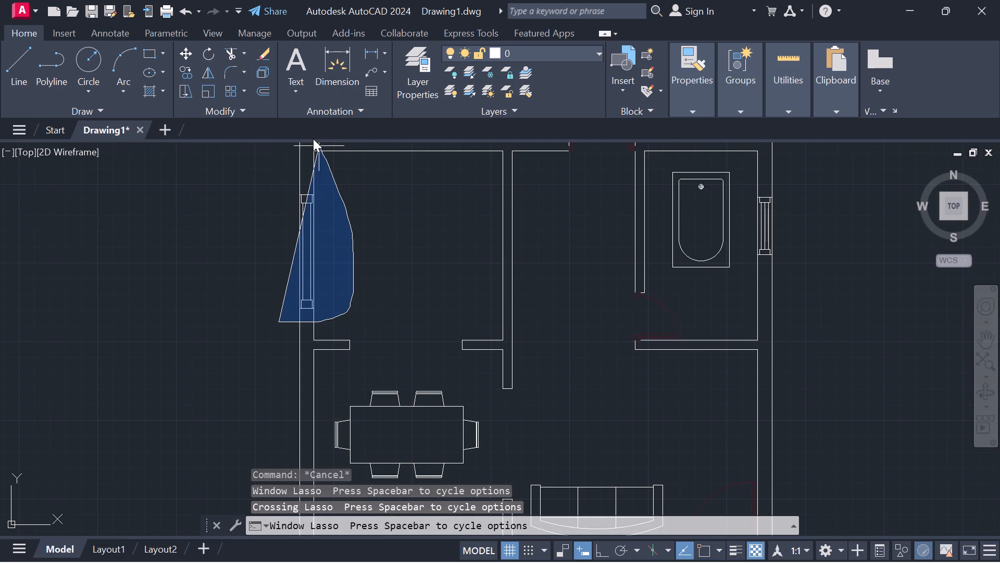
drag(313, 139, 279, 176)
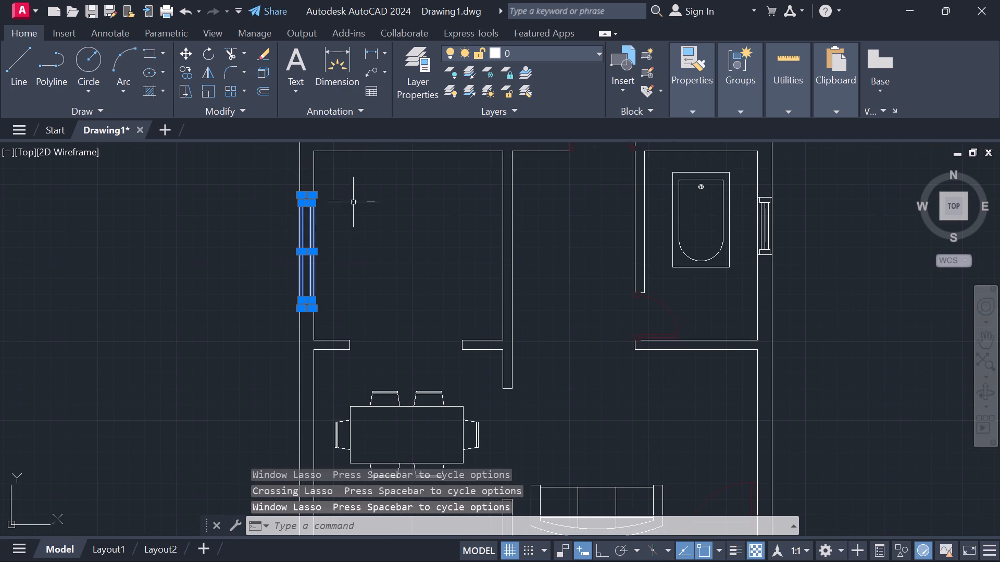
Add the small window in the lower bathroom's east wall to the selection.
scroll(364, 205, down, 1)
middle_drag(370, 203, 264, 287)
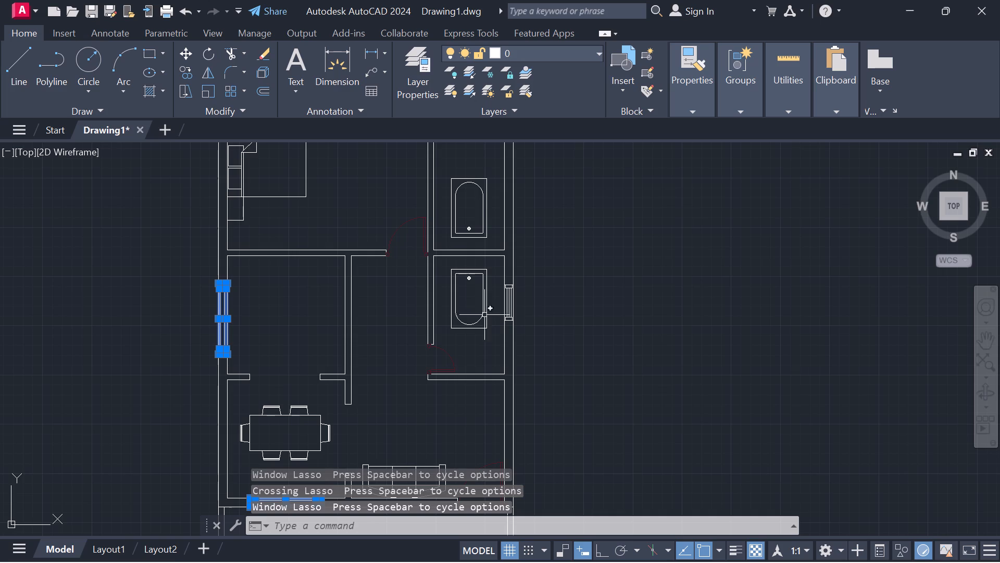
scroll(507, 294, up, 3)
drag(470, 249, 564, 256)
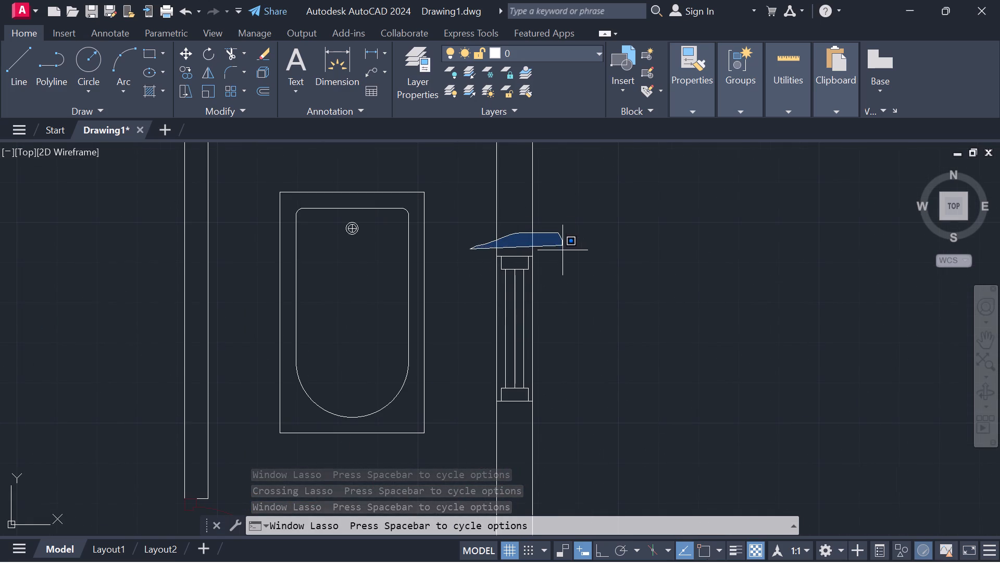
drag(564, 256, 486, 409)
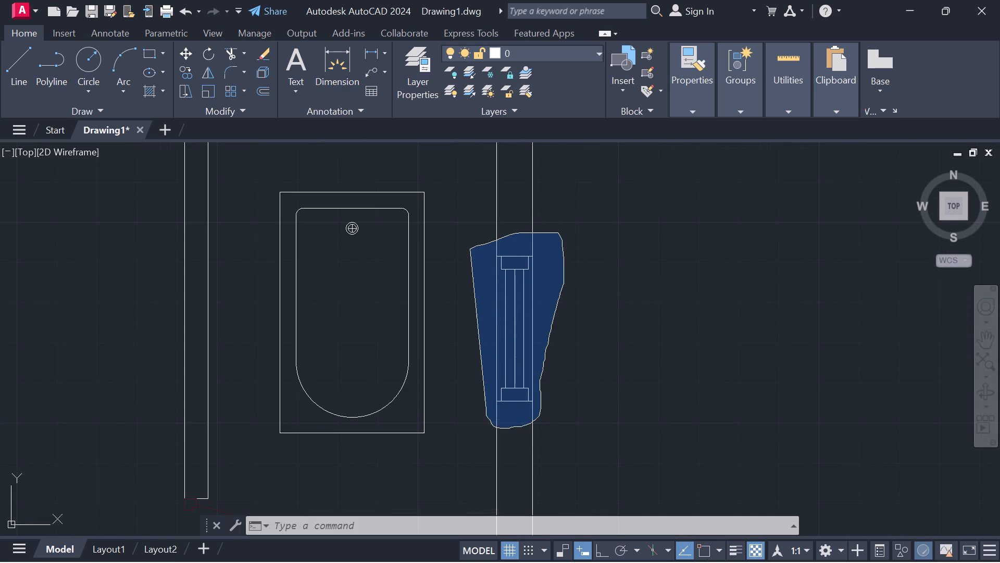
Try to add the small window in the upper bathroom's north wall to the selection, starting from its southwest corner.
scroll(496, 364, down, 1)
middle_drag(456, 221, 405, 459)
scroll(432, 329, down, 2)
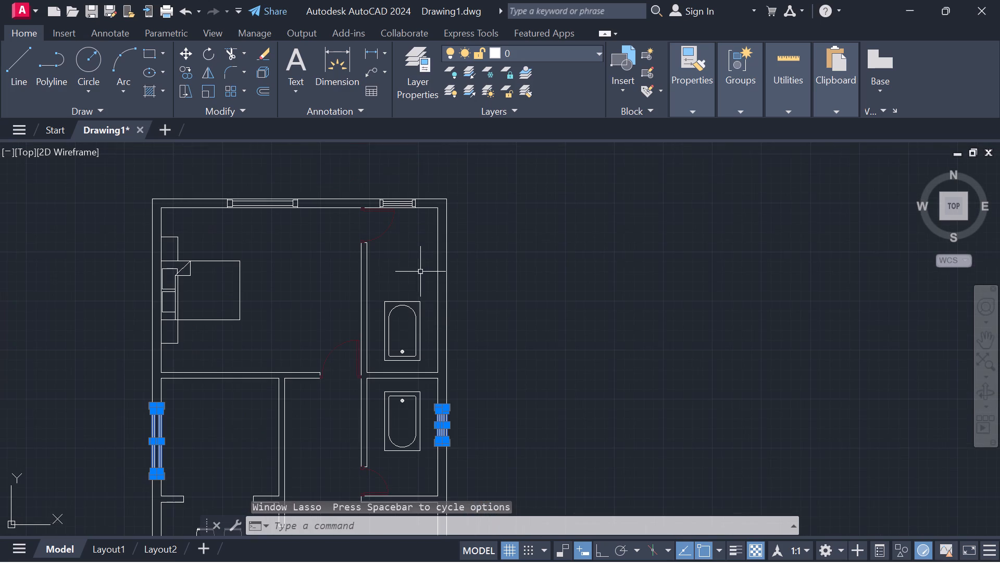
middle_drag(409, 251, 438, 369)
scroll(422, 339, up, 4)
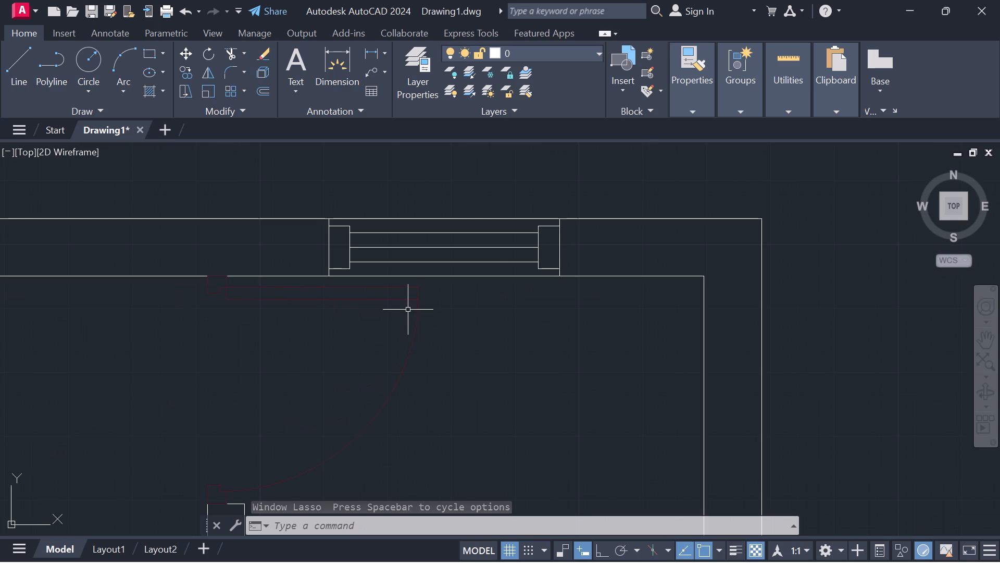
scroll(392, 290, up, 2)
drag(348, 270, 342, 270)
click(291, 264)
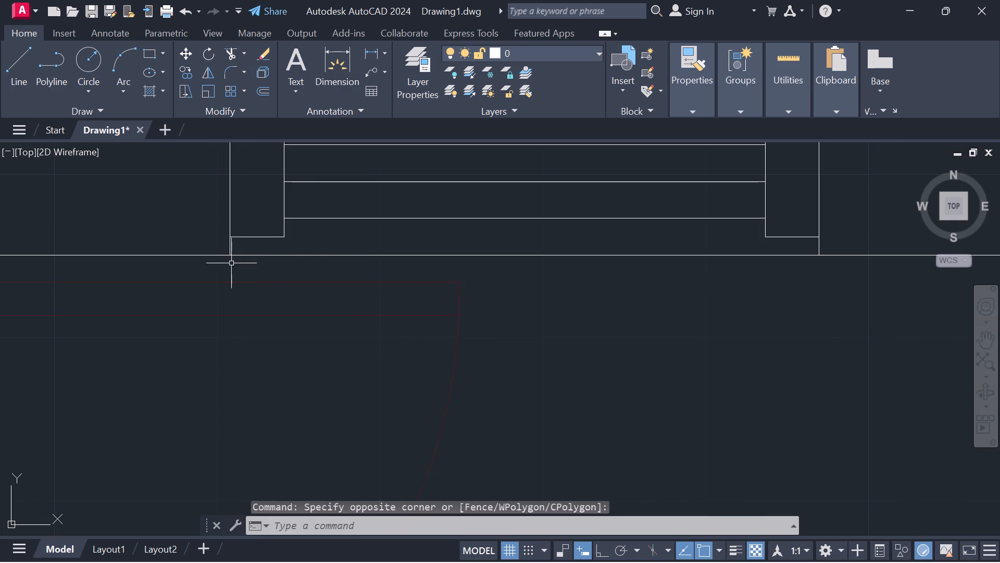
scroll(218, 261, down, 7)
scroll(220, 258, up, 5)
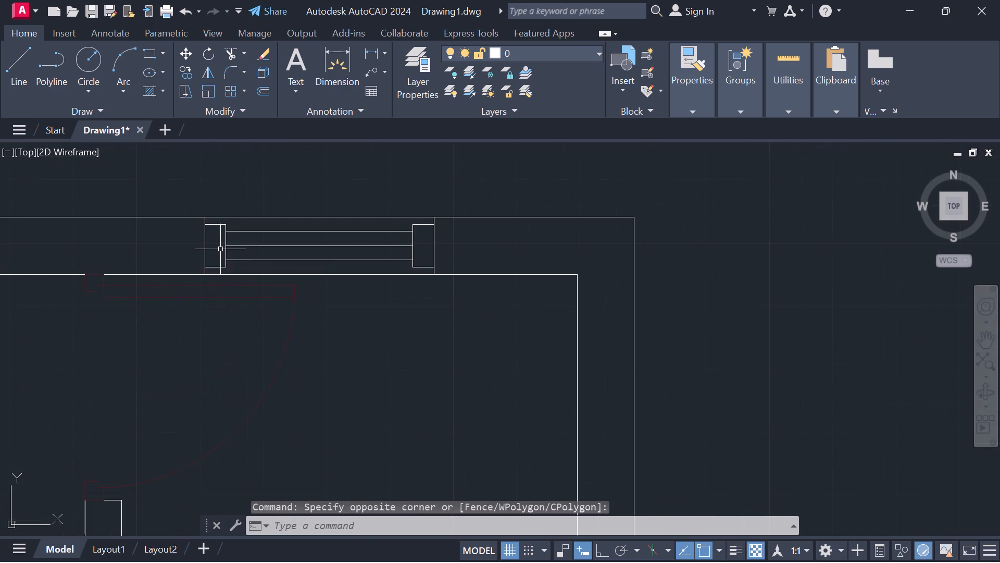
scroll(218, 255, up, 3)
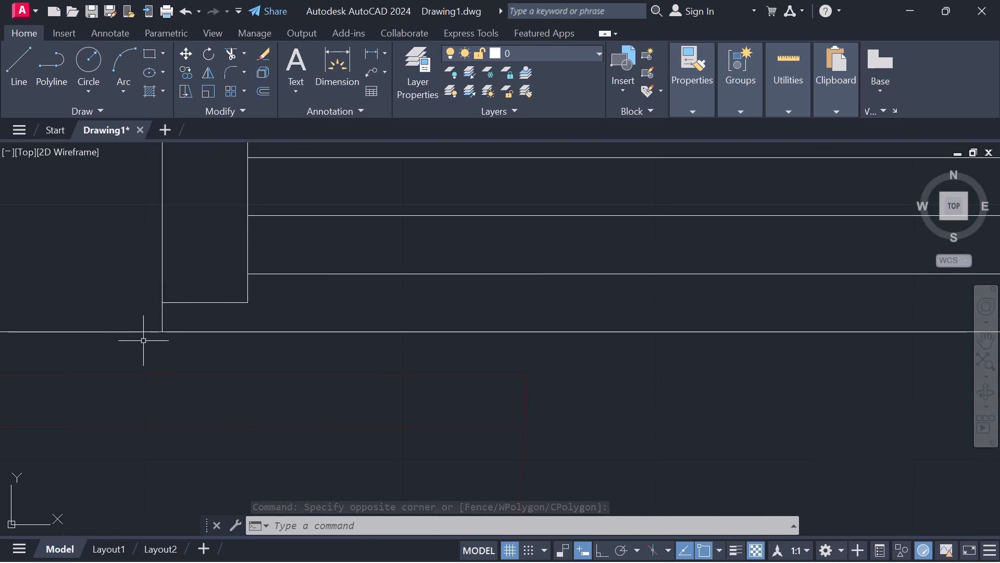
drag(143, 345, 146, 294)
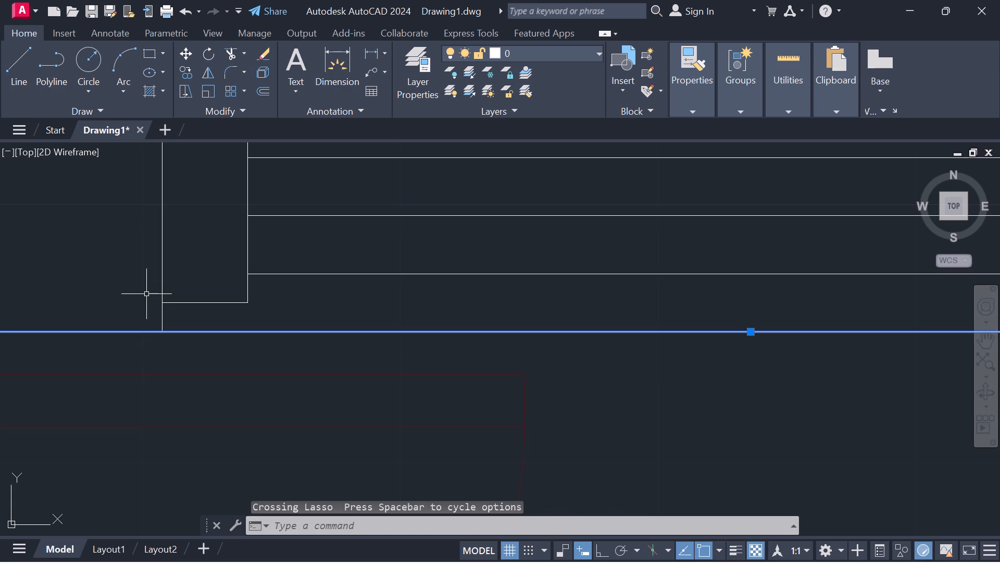
scroll(146, 294, down, 6)
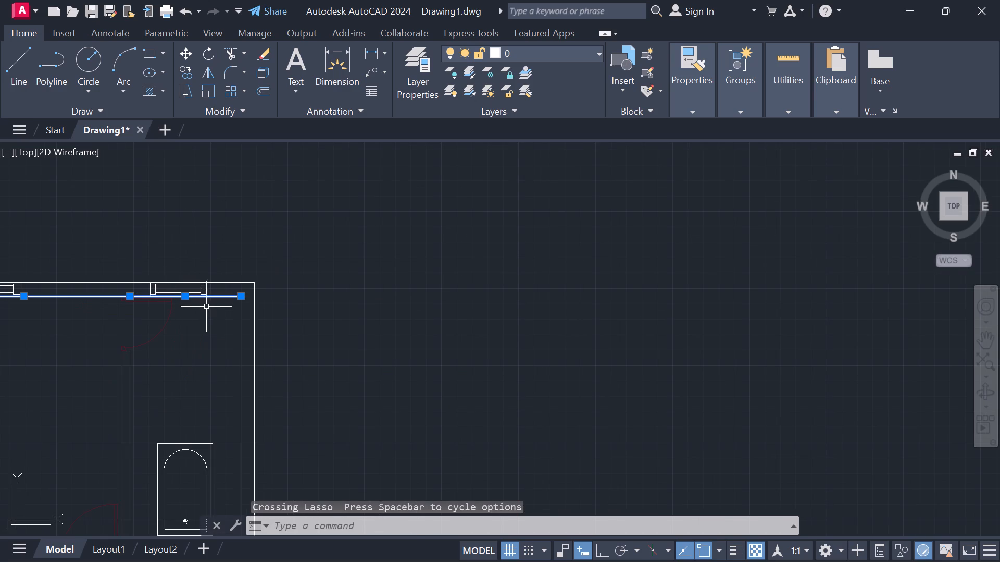
Add the bedroom's north wall window to the selection.
middle_drag(197, 317, 496, 322)
click(203, 320)
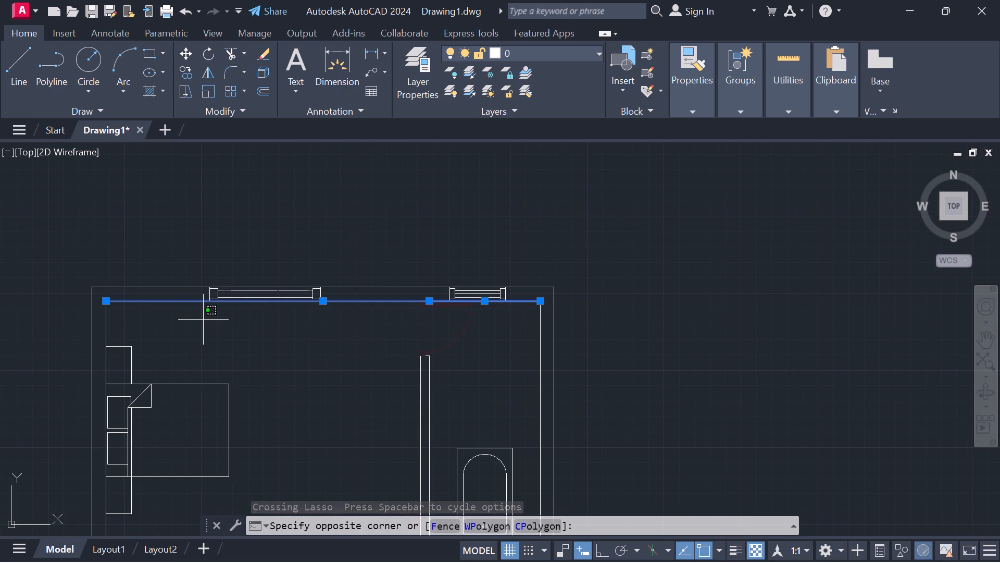
click(203, 320)
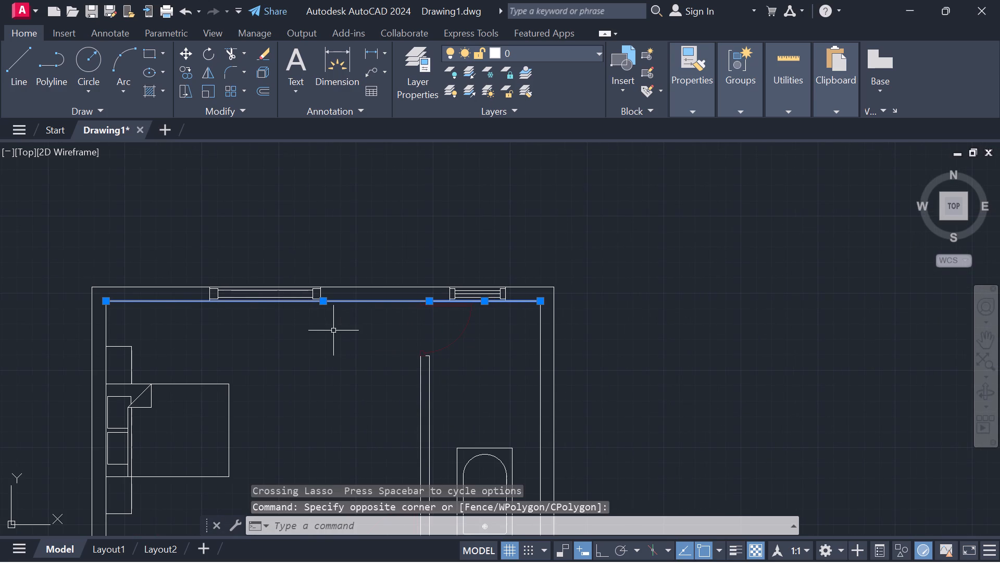
drag(331, 331, 160, 313)
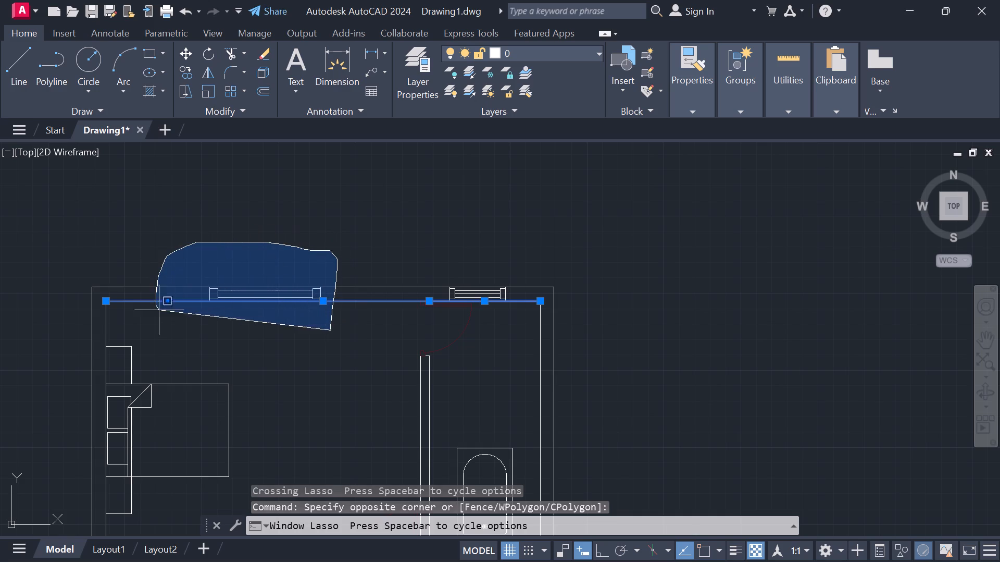
drag(160, 313, 246, 334)
Add the glazing lines of the small window in the upper bathroom's north wall to the selection.
scroll(504, 316, up, 3)
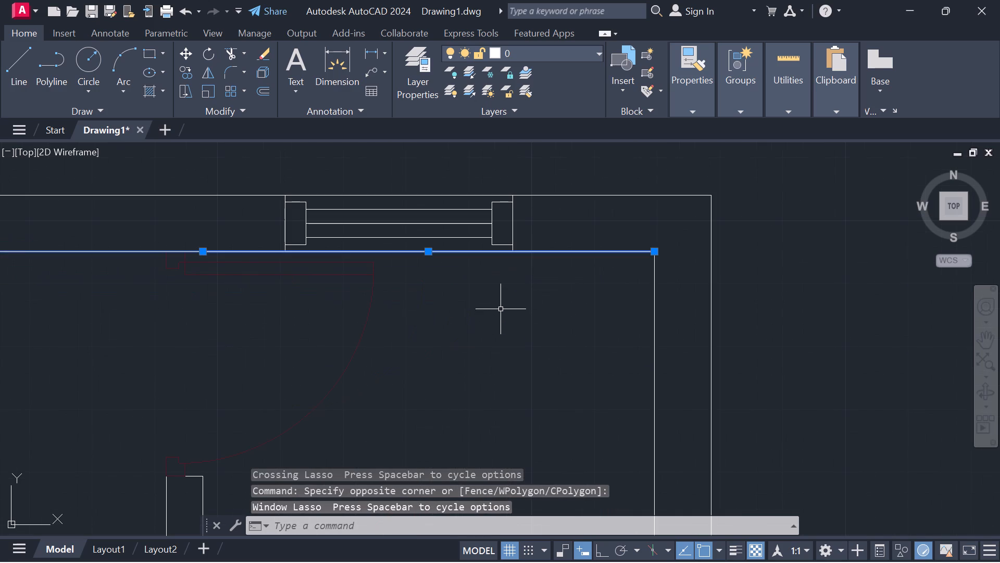
drag(508, 294, 510, 186)
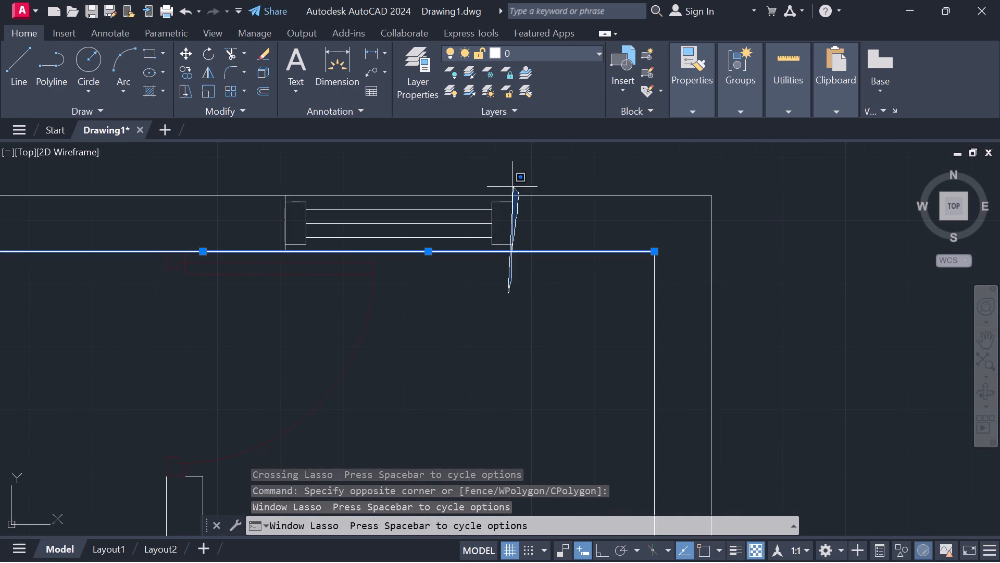
drag(510, 186, 255, 209)
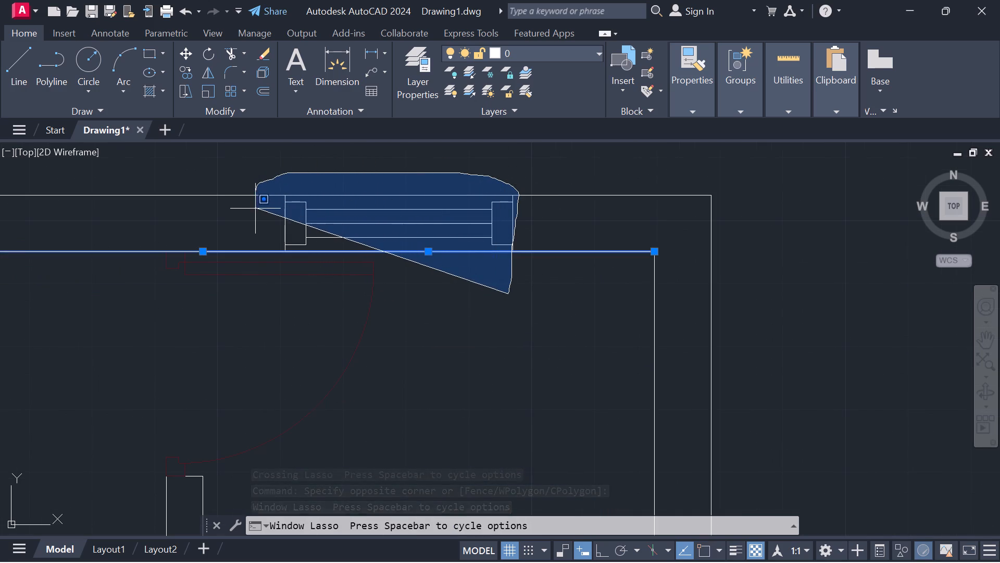
drag(255, 209, 264, 231)
Add the outer edge line and the remaining west frame lines of the upper bathroom's north window to the selection.
scroll(282, 234, up, 2)
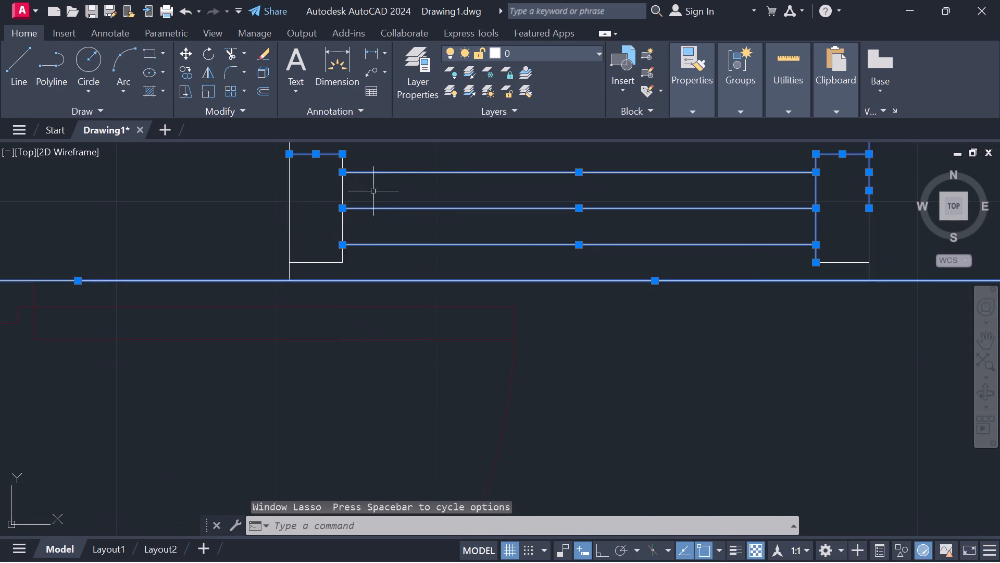
drag(389, 162, 341, 157)
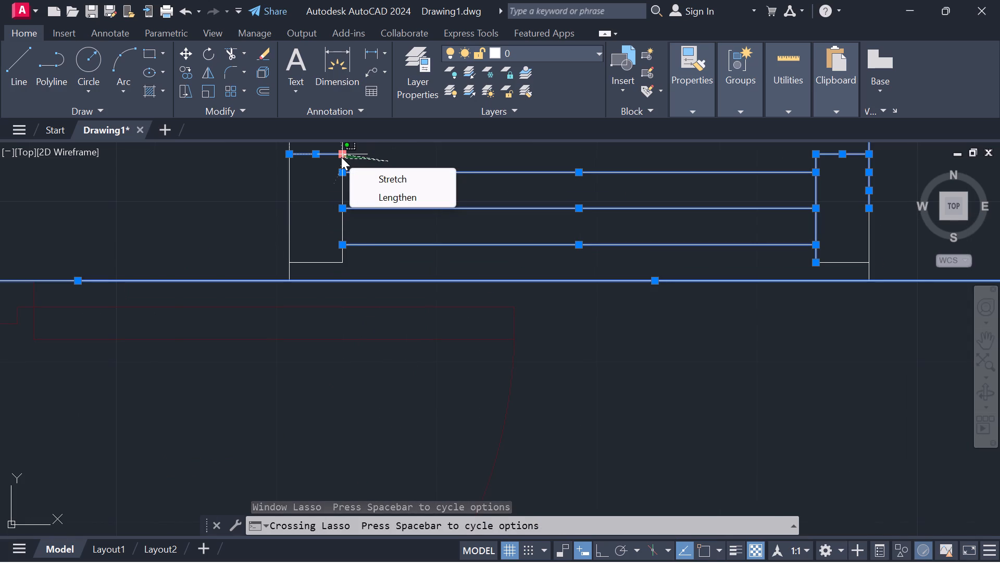
scroll(381, 152, down, 1)
middle_drag(376, 153, 353, 203)
drag(370, 172, 347, 168)
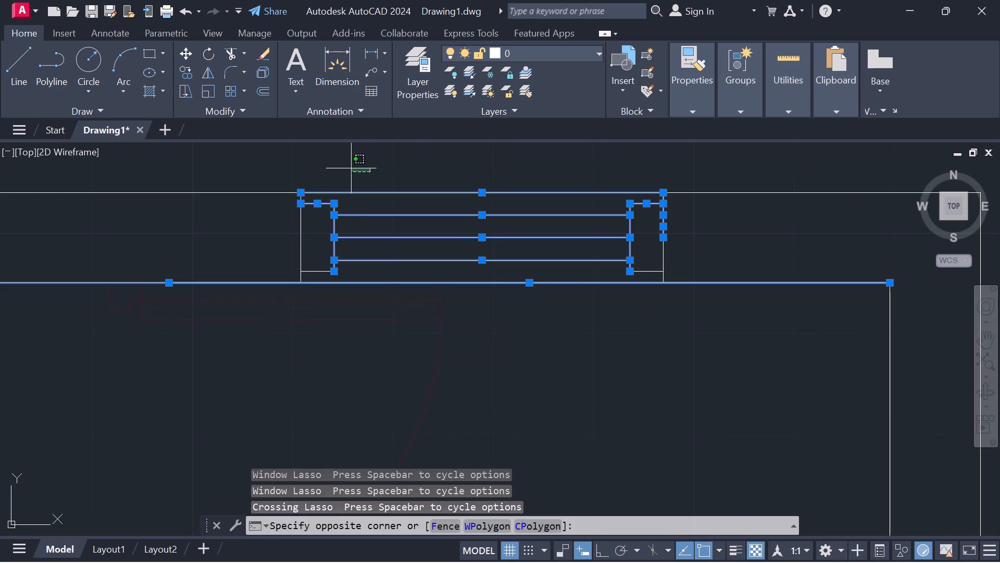
drag(347, 168, 291, 172)
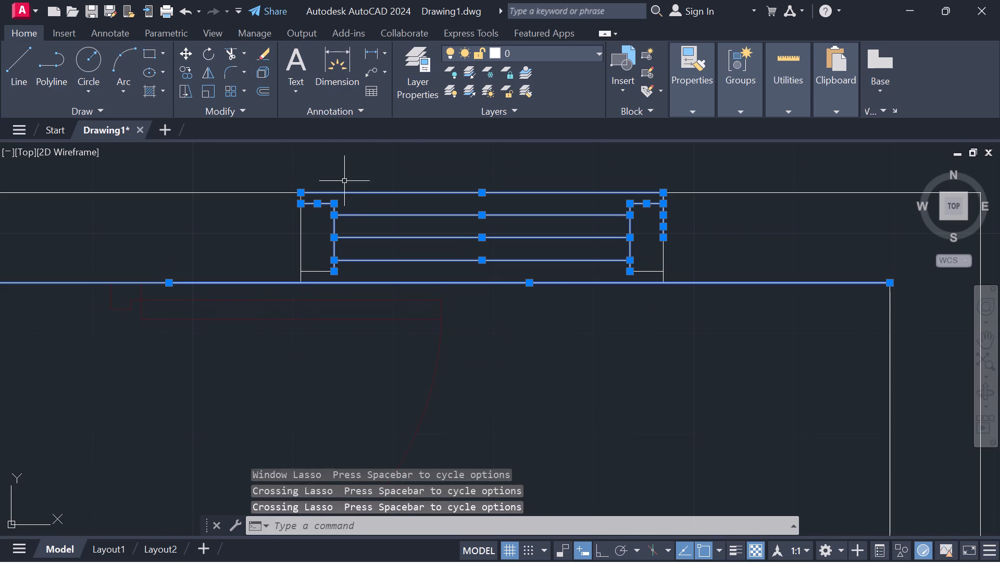
drag(262, 203, 304, 208)
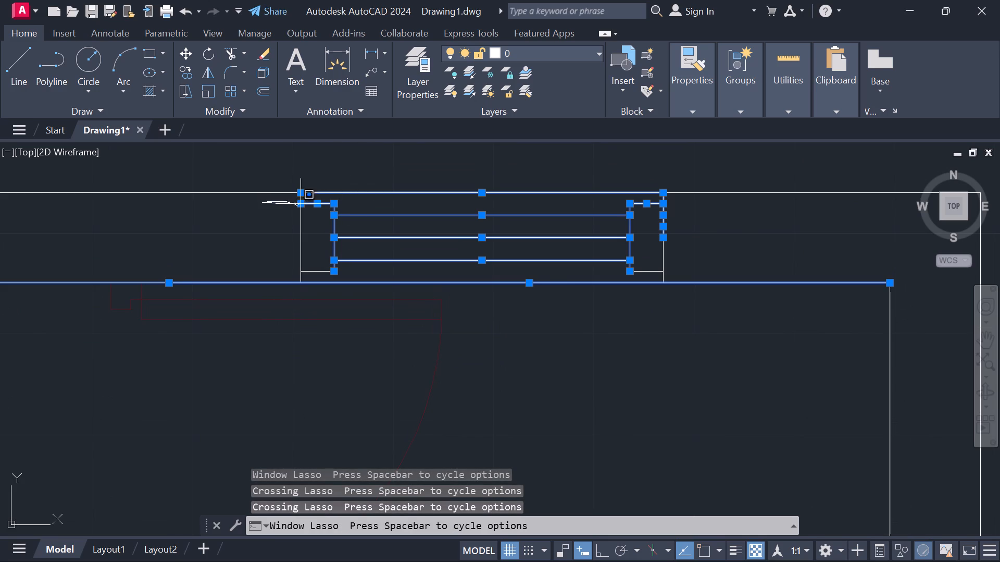
drag(304, 208, 292, 280)
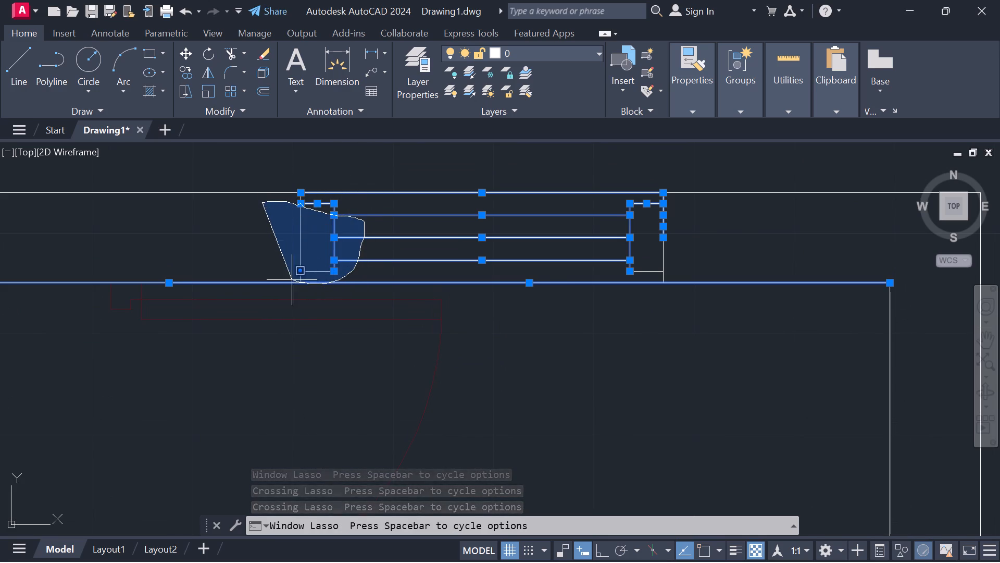
drag(292, 280, 285, 279)
scroll(343, 271, up, 2)
scroll(340, 266, down, 3)
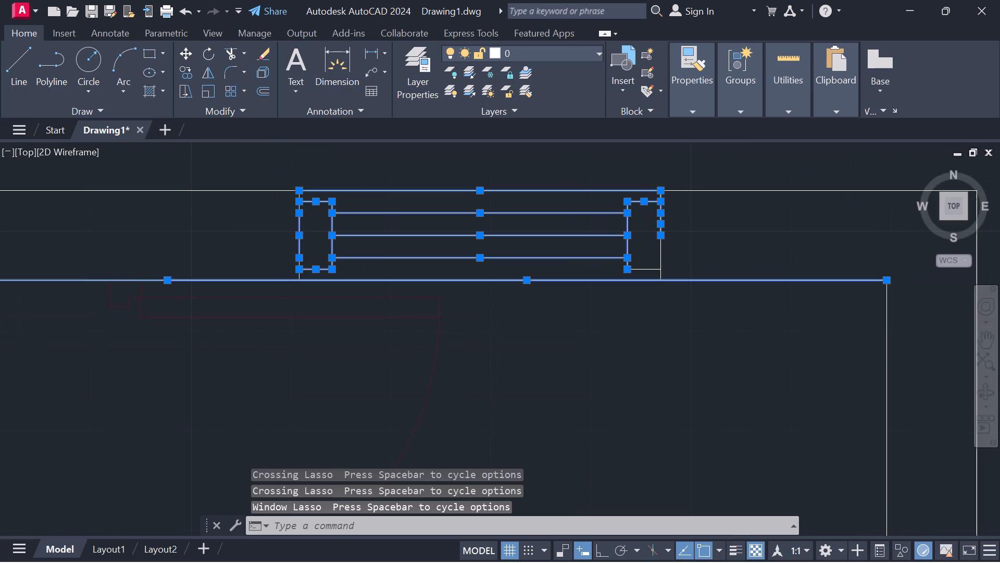
Add the remaining east frame and opening edge lines of the upper bathroom's north window to the selection.
scroll(340, 266, up, 4)
scroll(332, 262, down, 4)
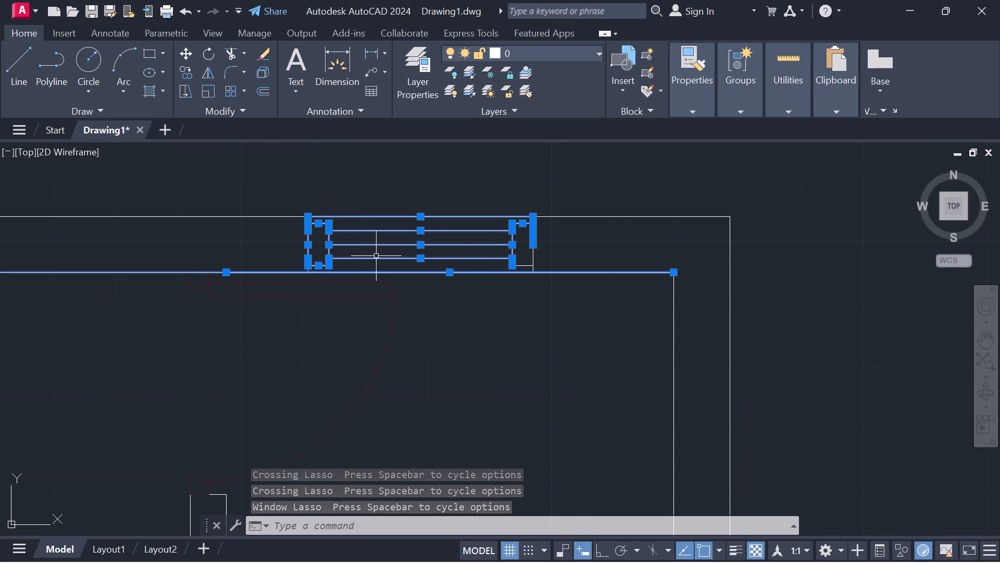
drag(486, 250, 490, 251)
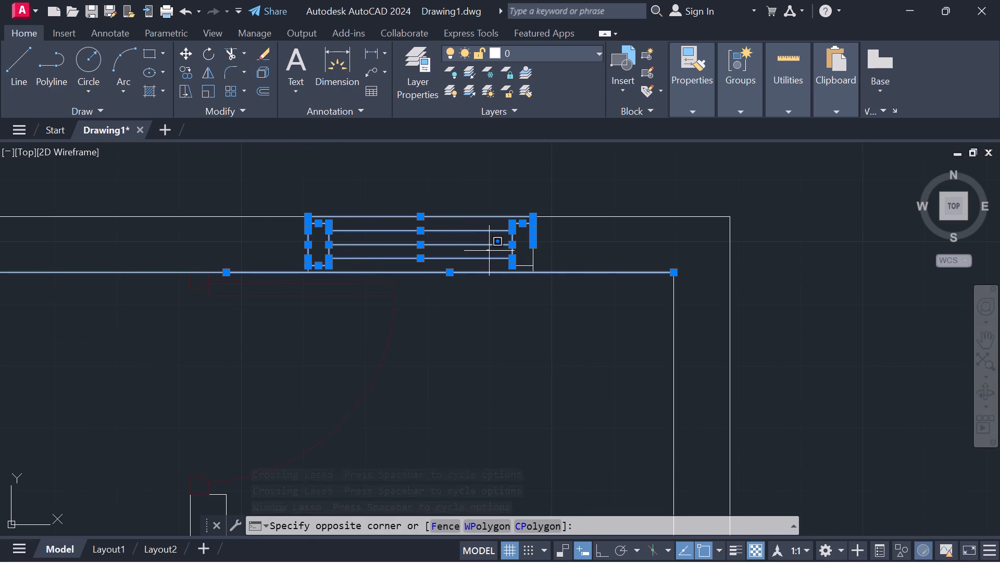
drag(490, 251, 538, 289)
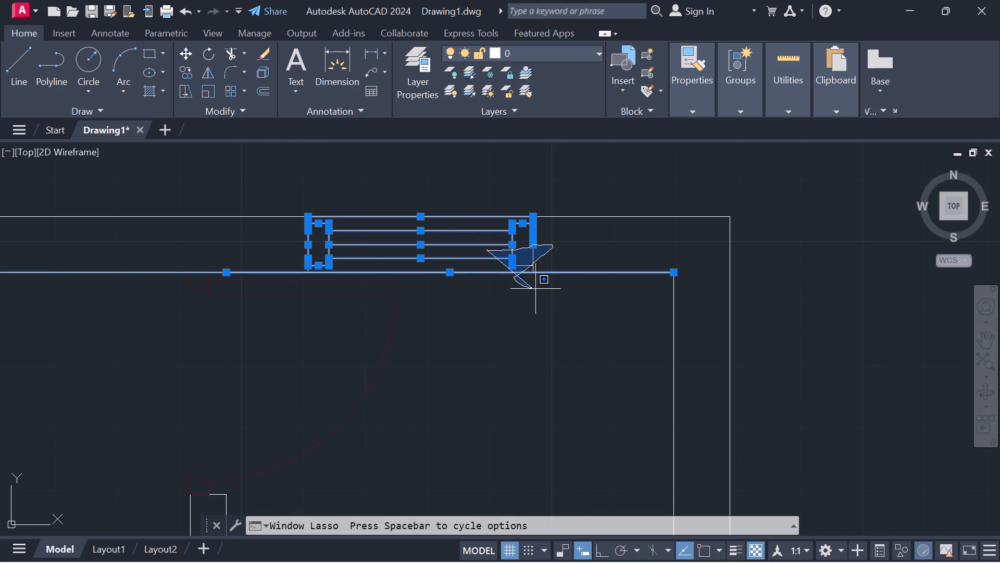
drag(538, 289, 546, 284)
drag(557, 251, 531, 244)
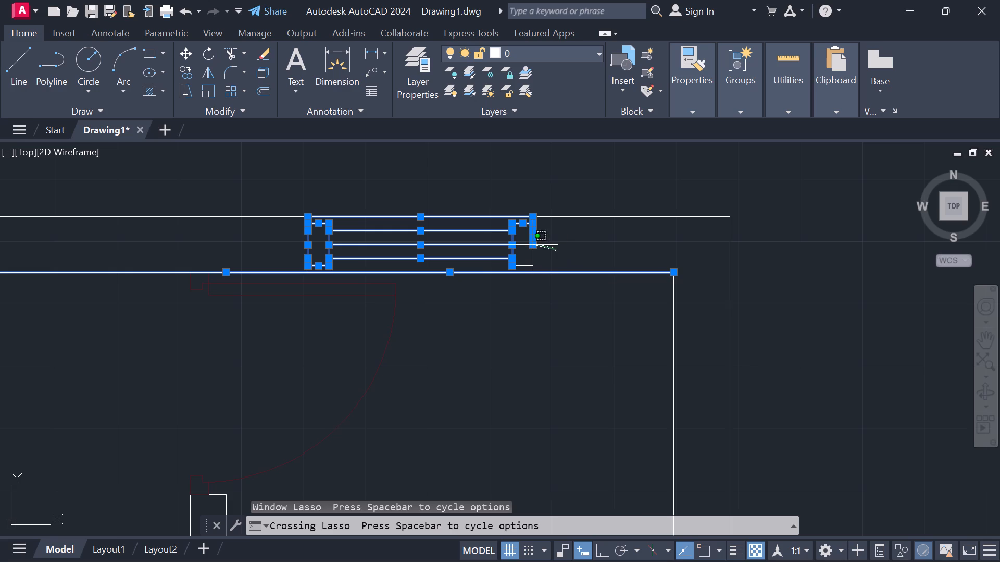
drag(531, 244, 531, 266)
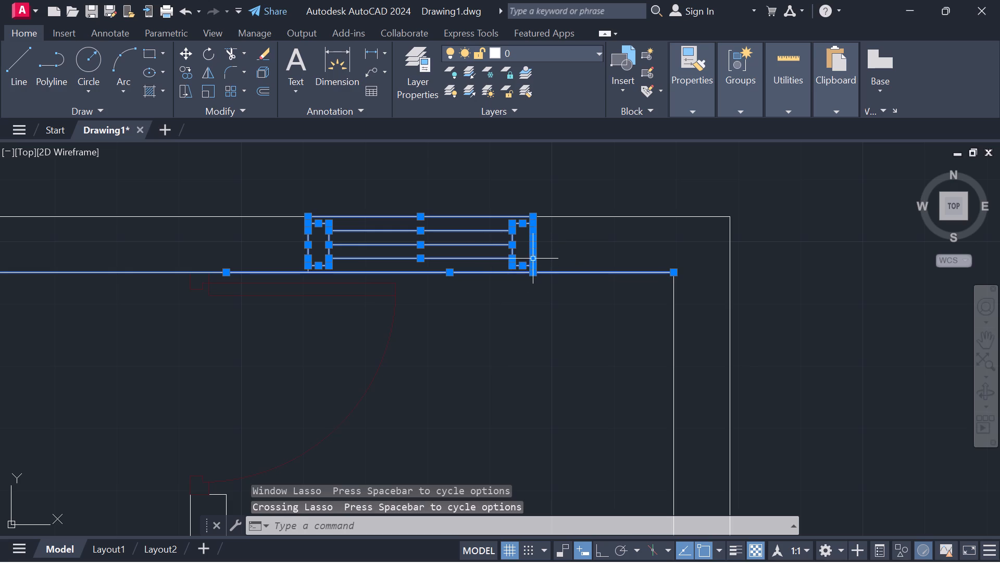
Add the west opening edge of the upper bathroom's north window to the selection.
scroll(537, 259, up, 3)
scroll(527, 254, down, 4)
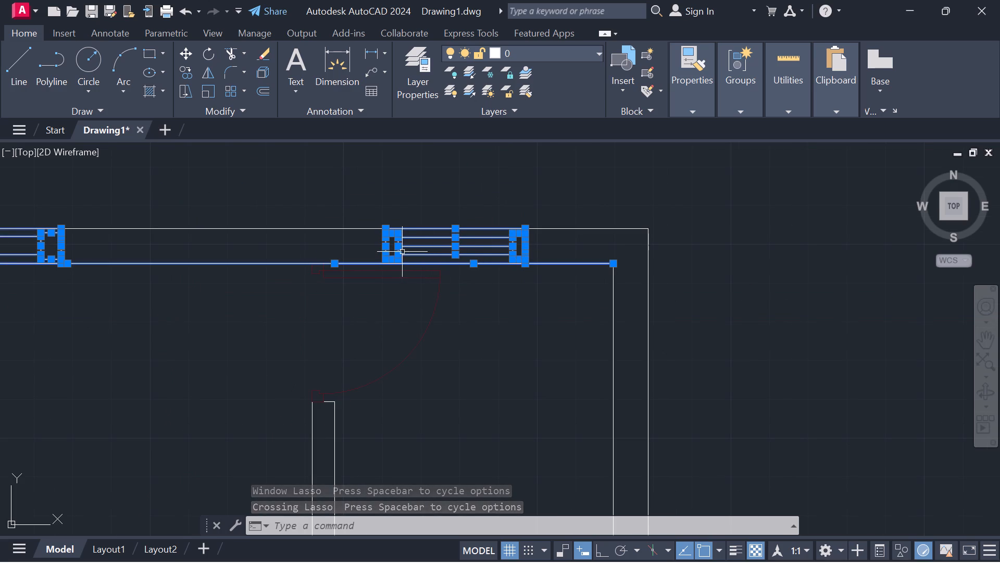
scroll(402, 251, up, 3)
scroll(387, 231, down, 2)
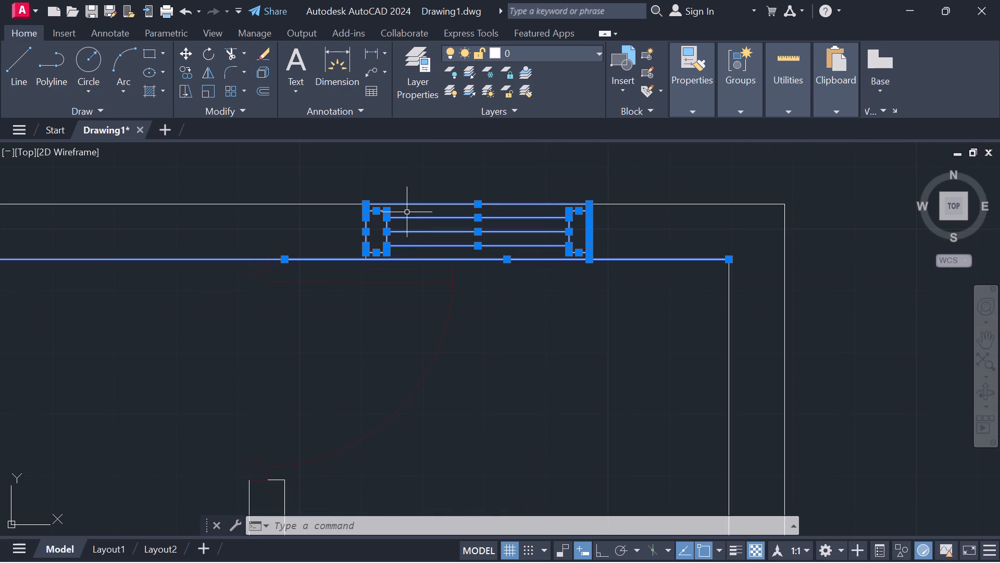
drag(409, 211, 370, 251)
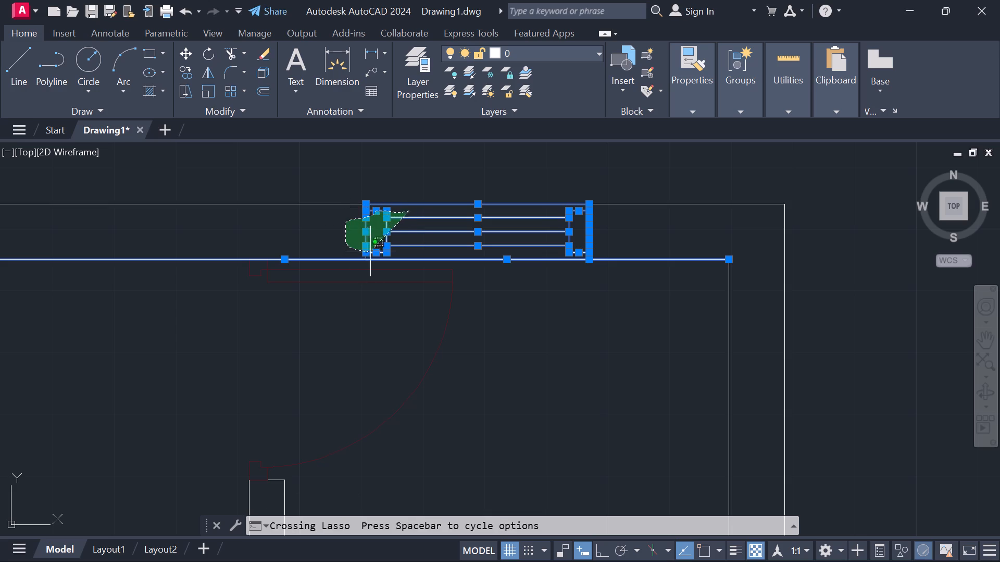
drag(370, 251, 387, 252)
drag(373, 222, 398, 243)
scroll(401, 236, down, 2)
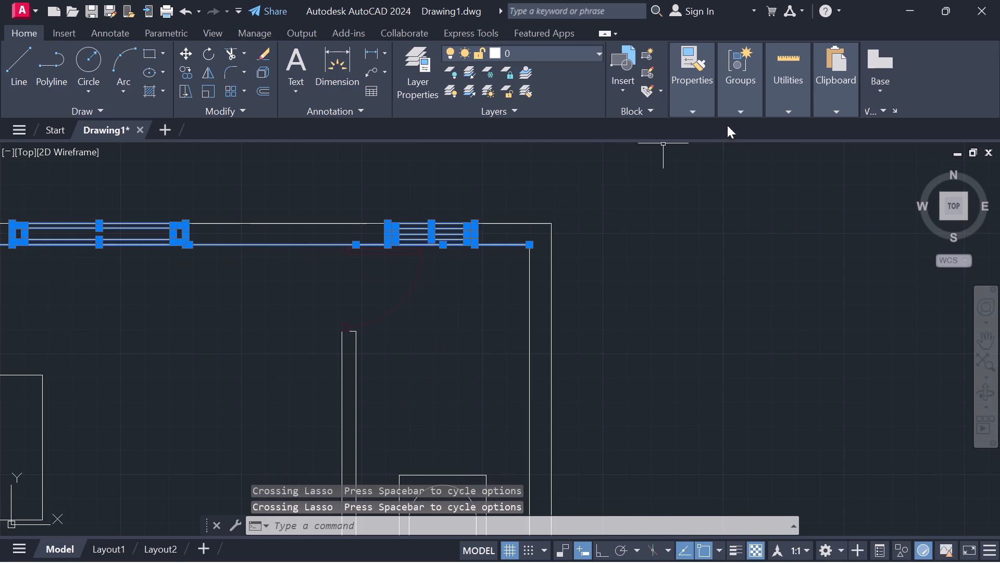
Set the colour of all the selected window lines to Cyan and clear the selection.
click(692, 113)
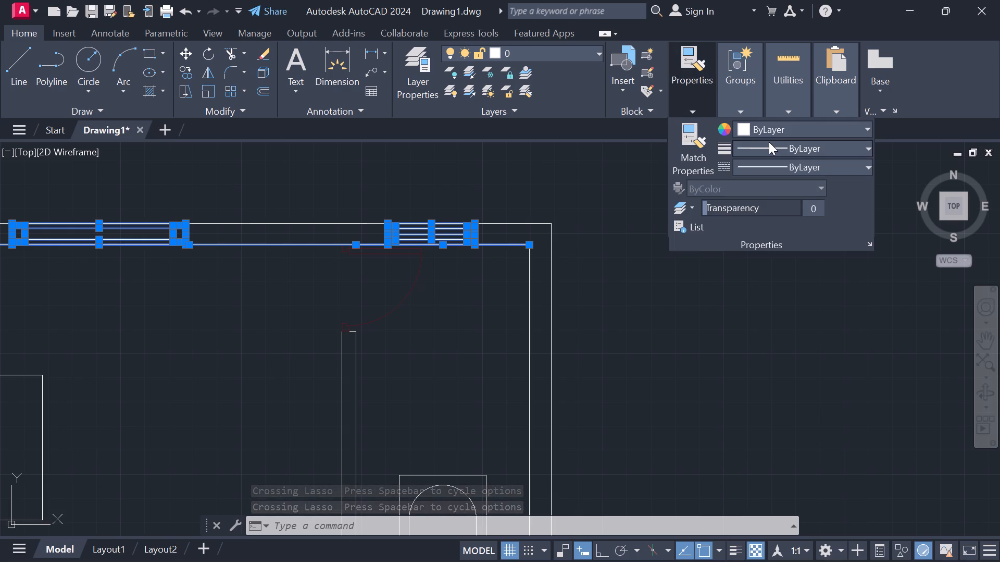
click(738, 128)
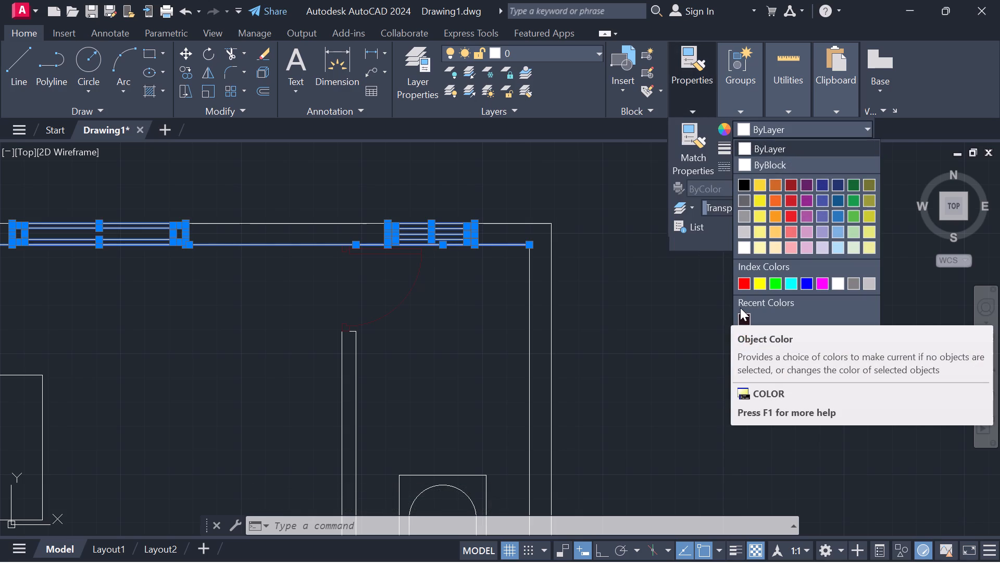
click(791, 280)
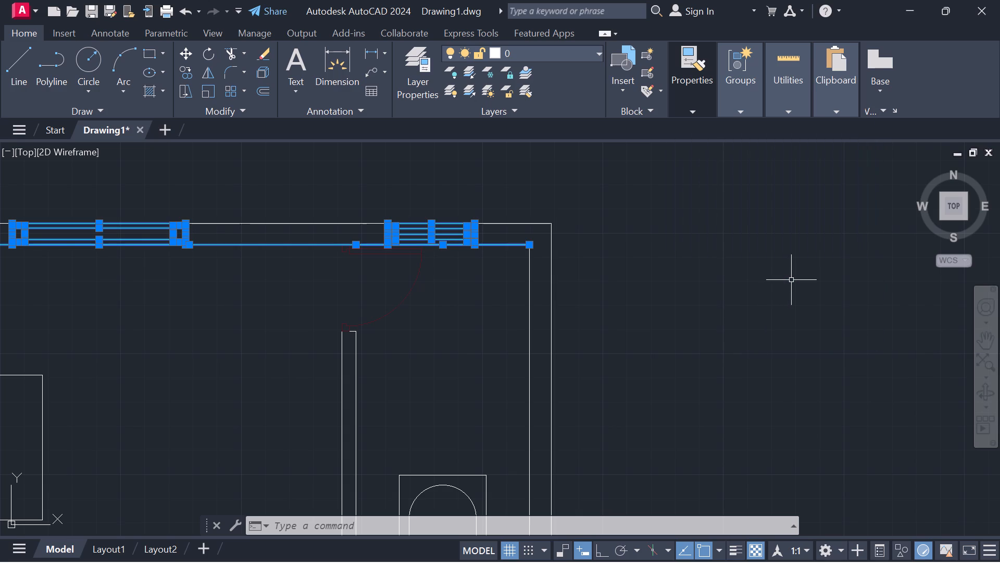
key(Escape)
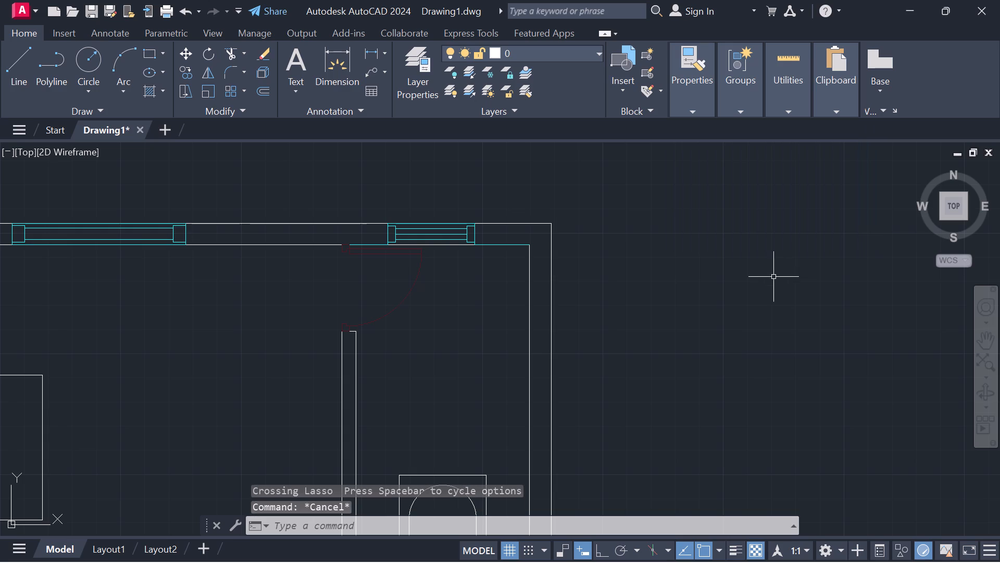
Set the colour of the inner edge line closing the upper bathroom's north window opening to Cyan.
scroll(483, 298, up, 3)
scroll(478, 281, down, 1)
middle_drag(442, 245, 442, 269)
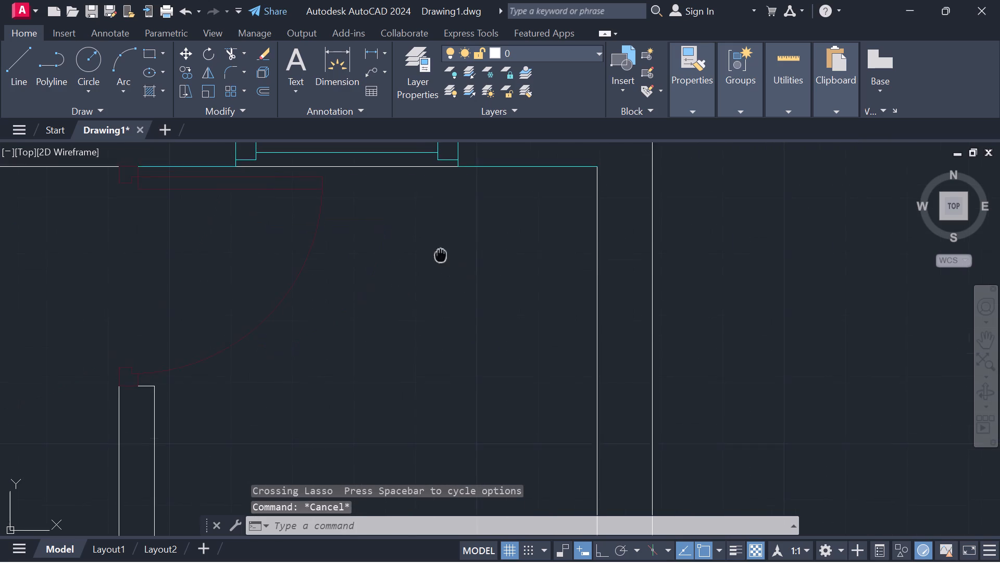
middle_drag(442, 269, 534, 418)
scroll(481, 371, up, 2)
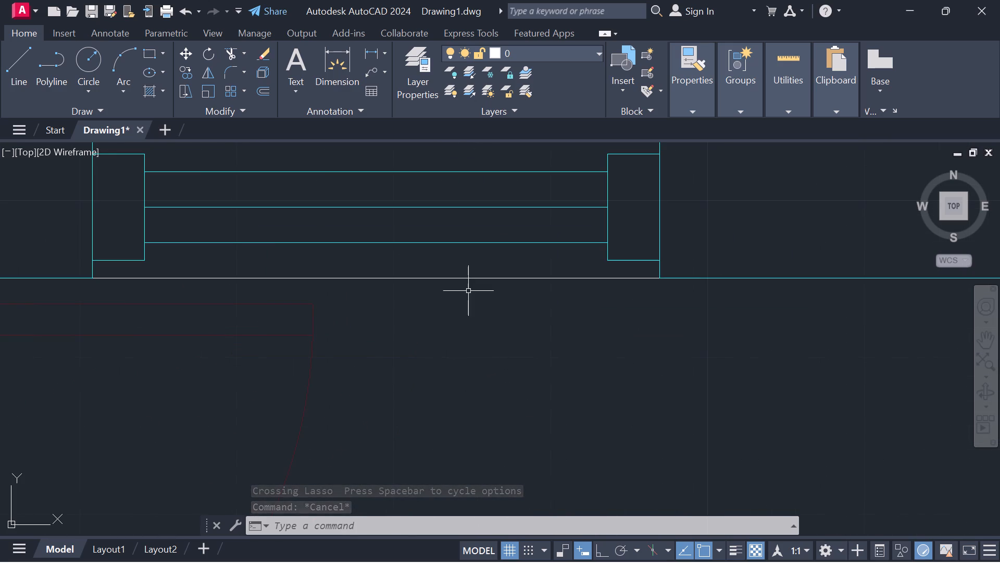
click(470, 279)
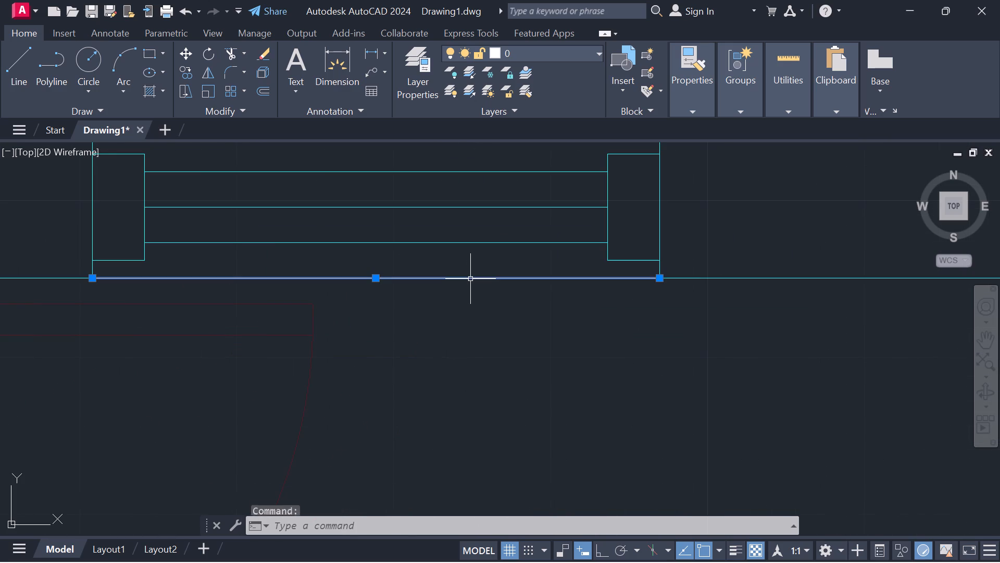
click(689, 112)
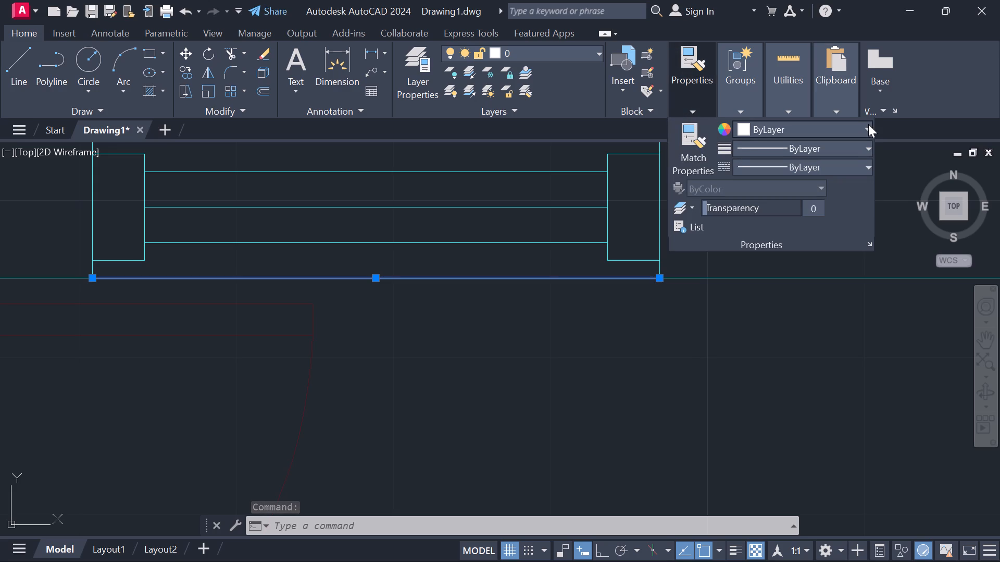
click(868, 126)
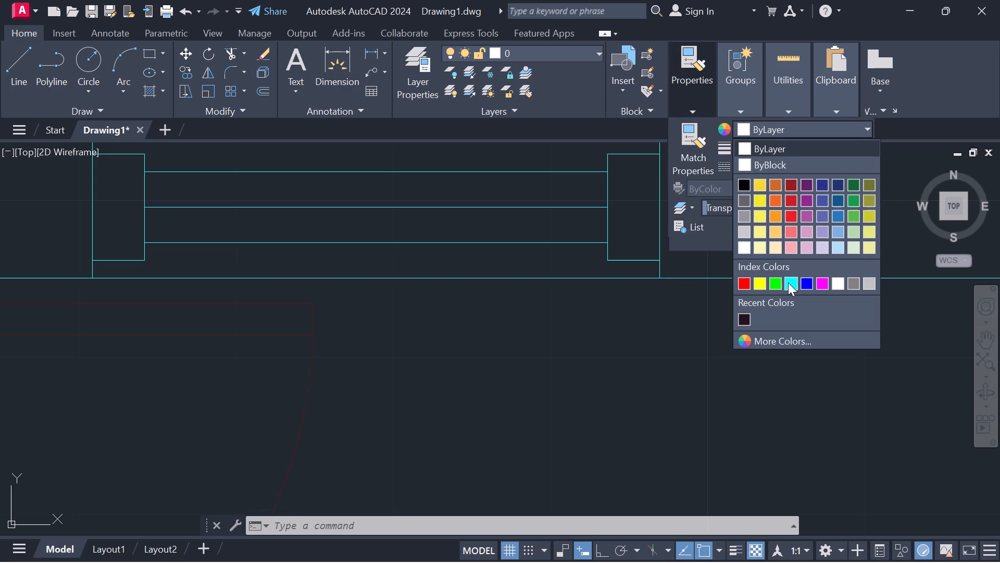
click(788, 283)
scroll(643, 358, down, 1)
key(Escape)
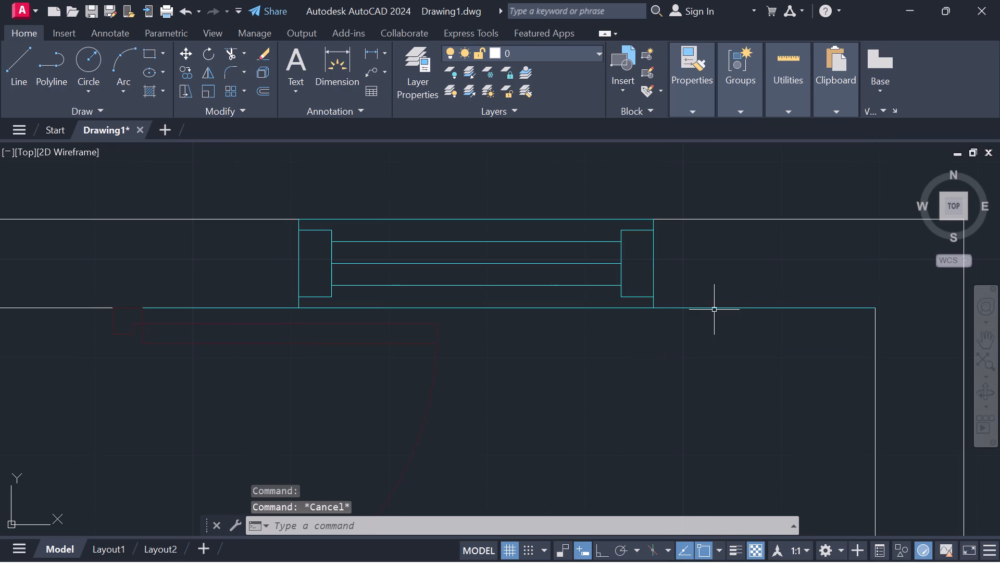
Set the colour of the two inner face lines of the north wall, in the bedroom and upper bathroom, to ByLayer.
click(716, 306)
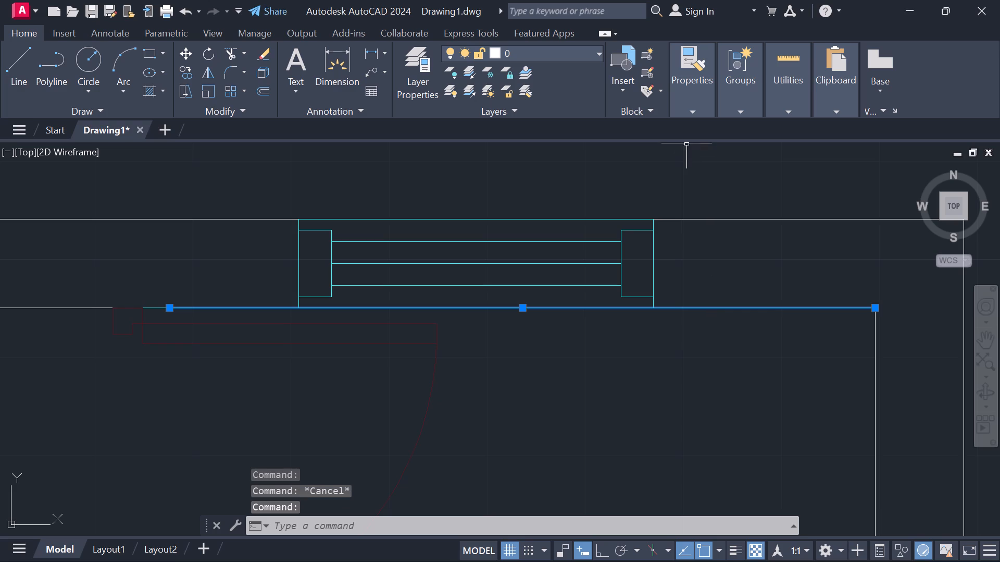
scroll(196, 328, up, 1)
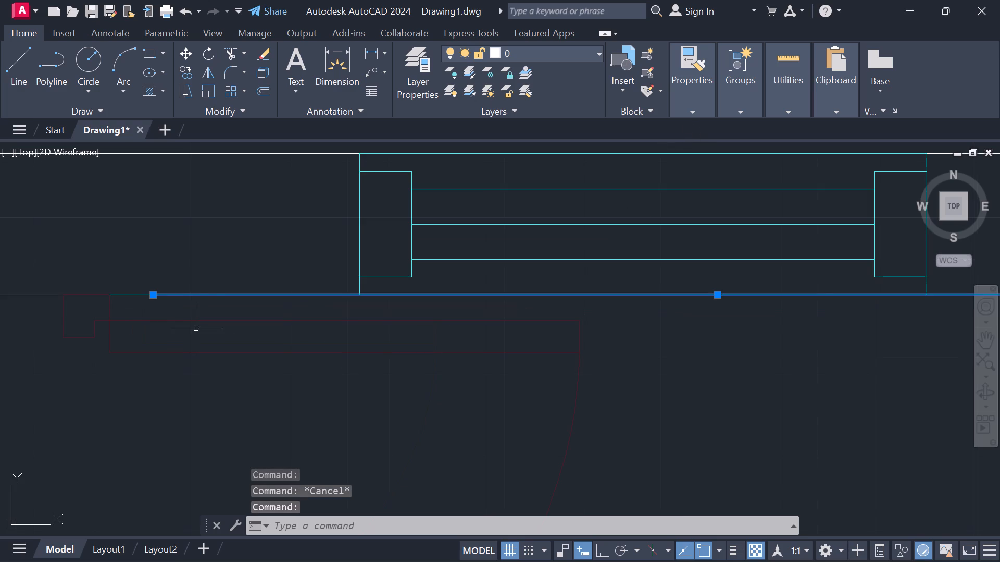
click(133, 295)
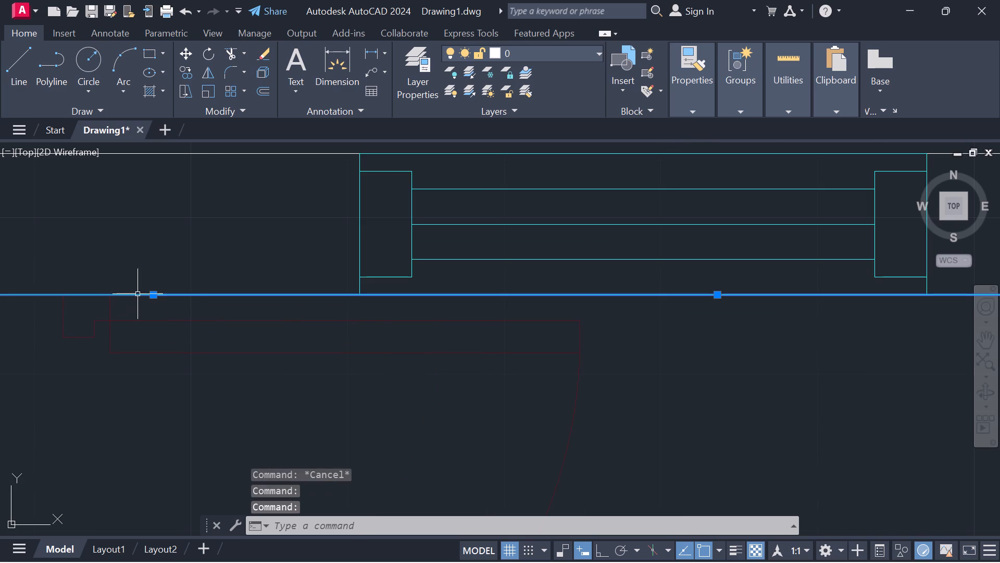
scroll(186, 294, down, 5)
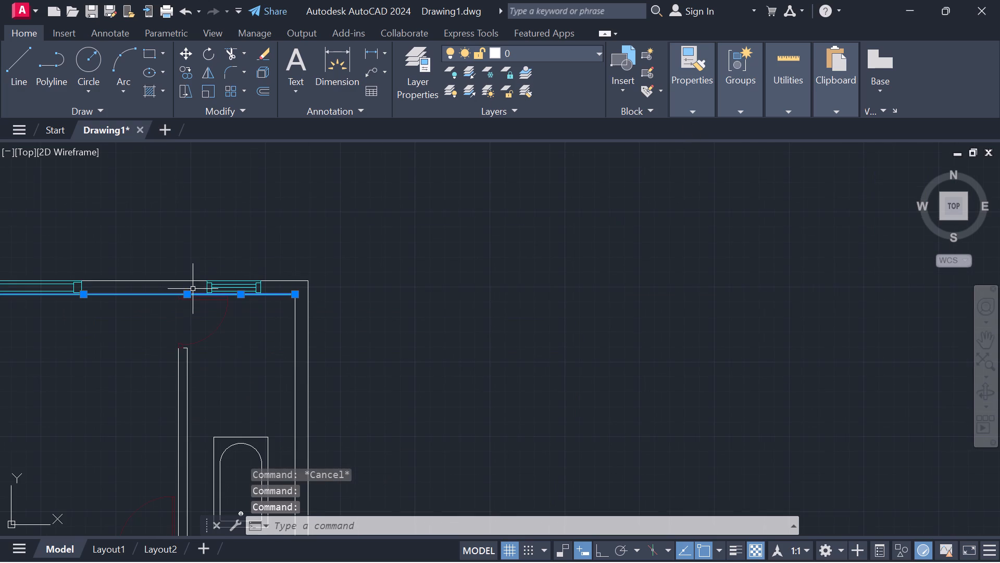
click(689, 111)
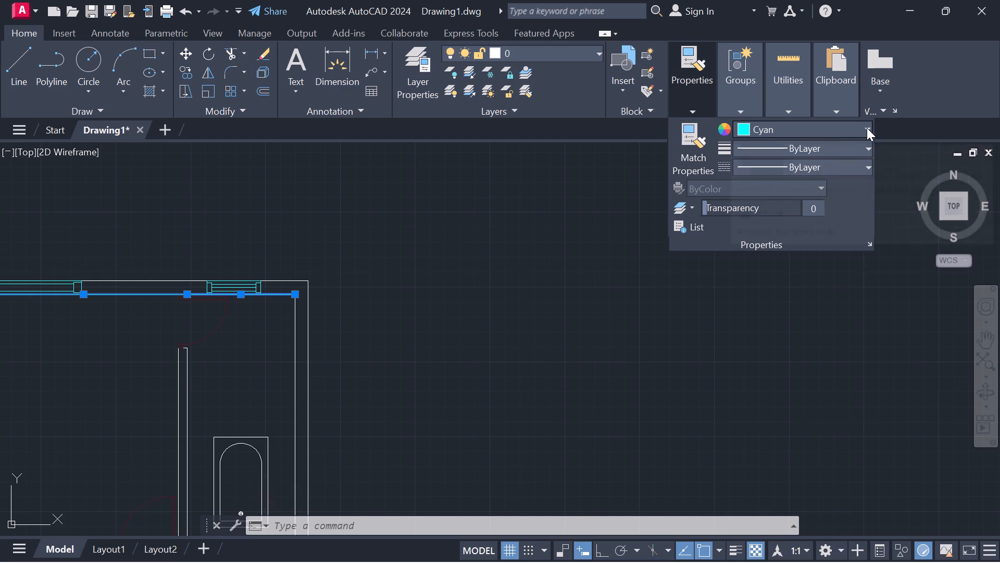
click(867, 128)
click(747, 148)
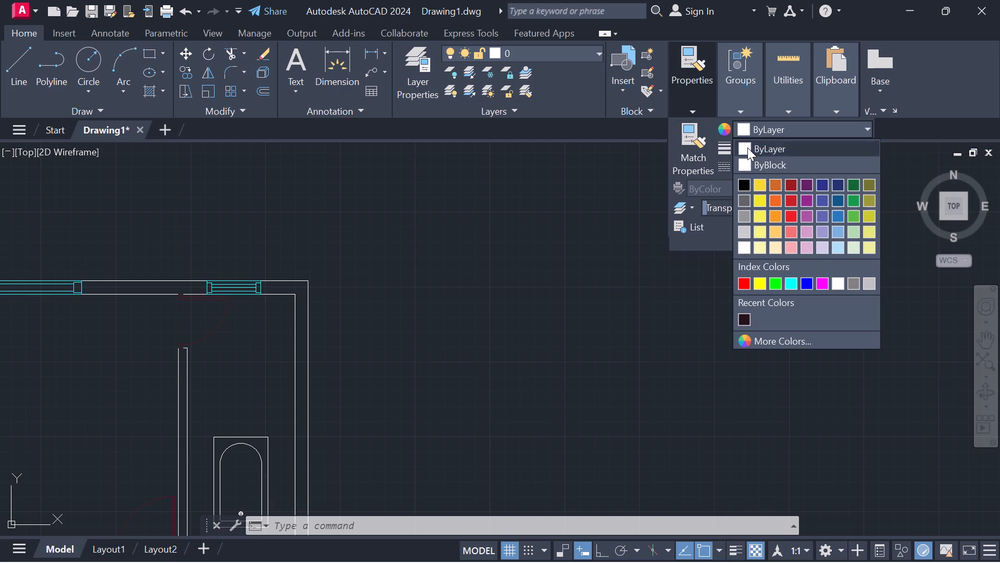
Examine the line colours of the bedroom and upper bathroom windows and the adjoining north wall.
key(Escape)
scroll(591, 211, down, 2)
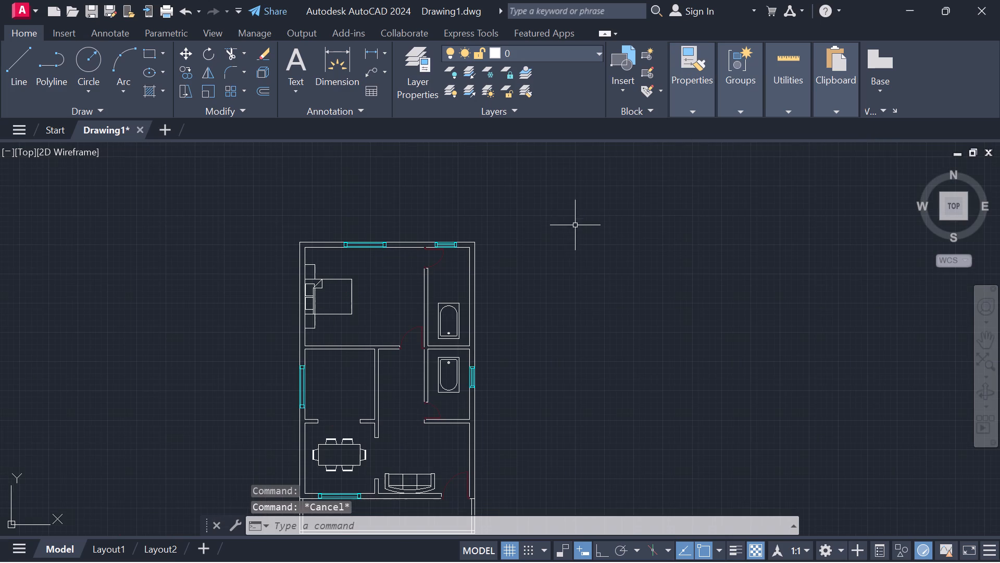
middle_drag(565, 228, 761, 240)
scroll(622, 255, up, 2)
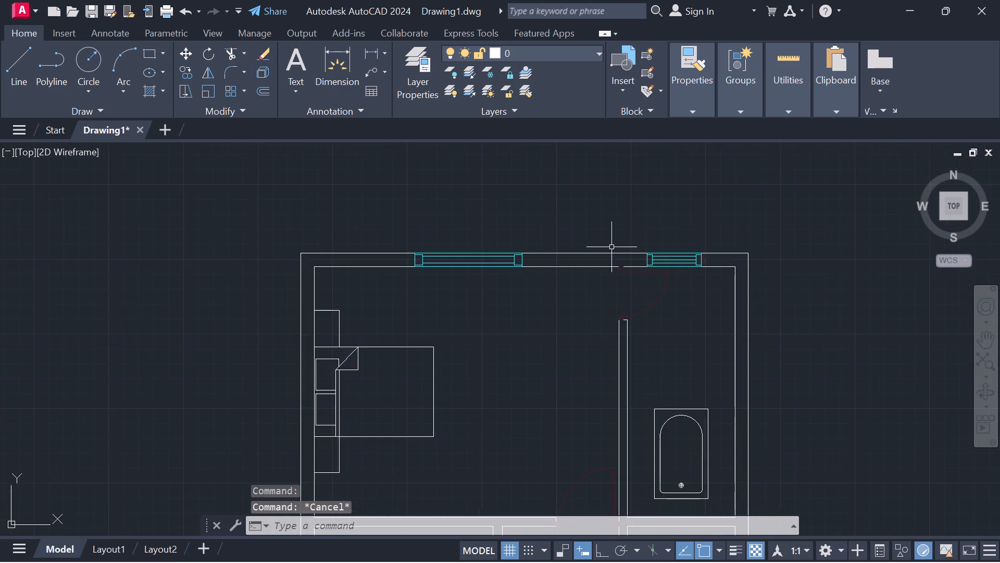
scroll(611, 247, up, 1)
scroll(524, 287, up, 3)
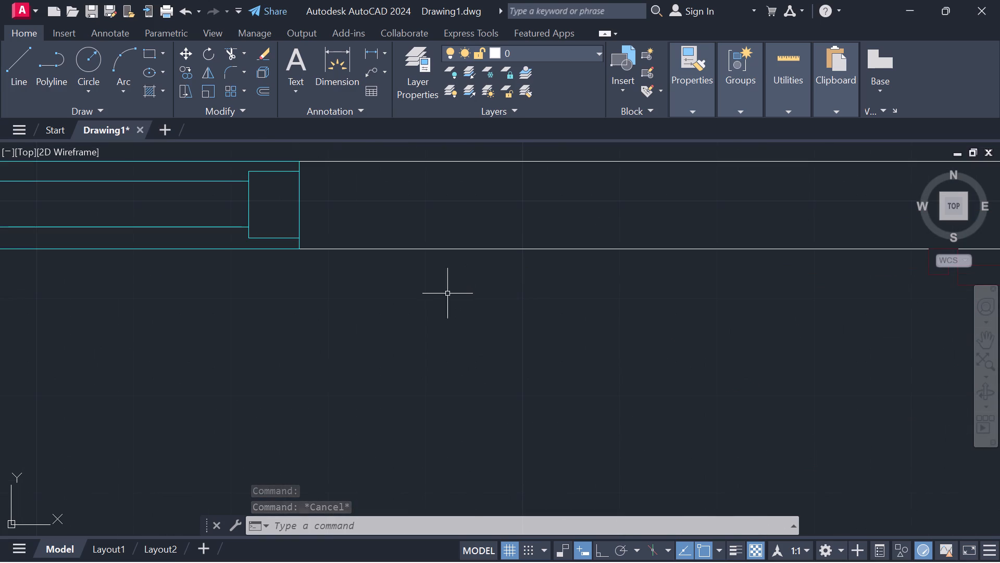
middle_drag(379, 314, 600, 367)
scroll(553, 331, up, 3)
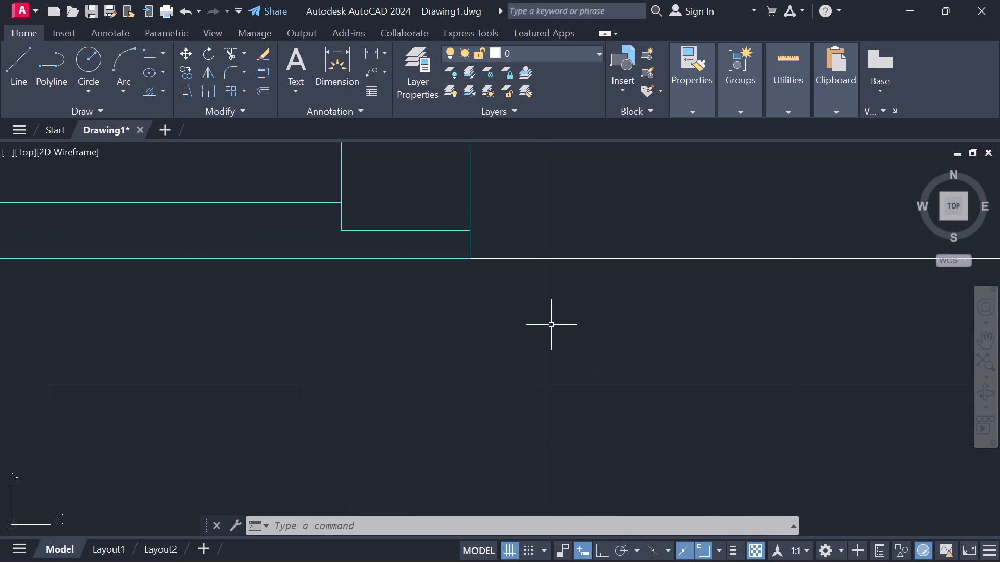
scroll(549, 323, down, 4)
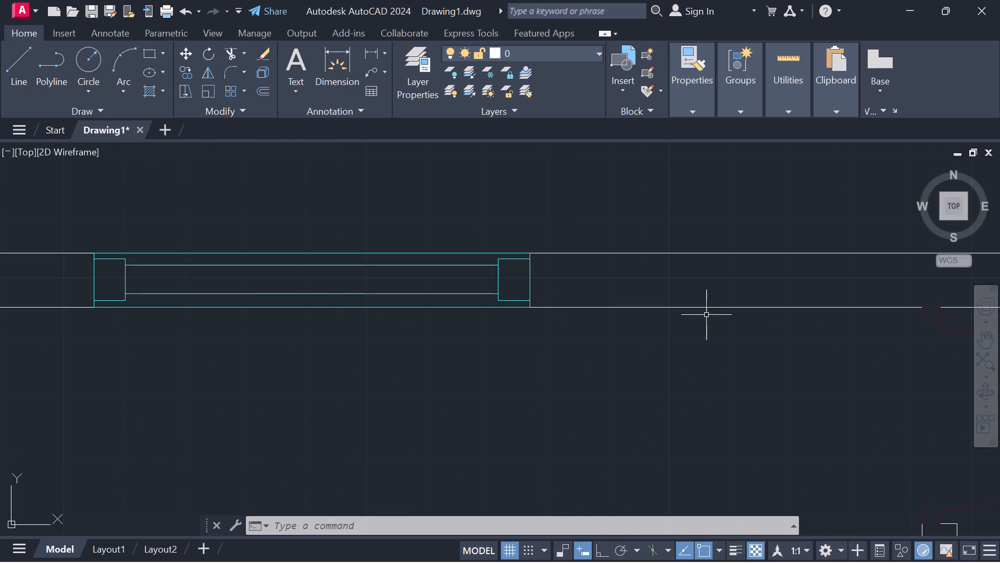
scroll(709, 315, down, 1)
middle_drag(768, 320, 465, 361)
scroll(768, 338, up, 1)
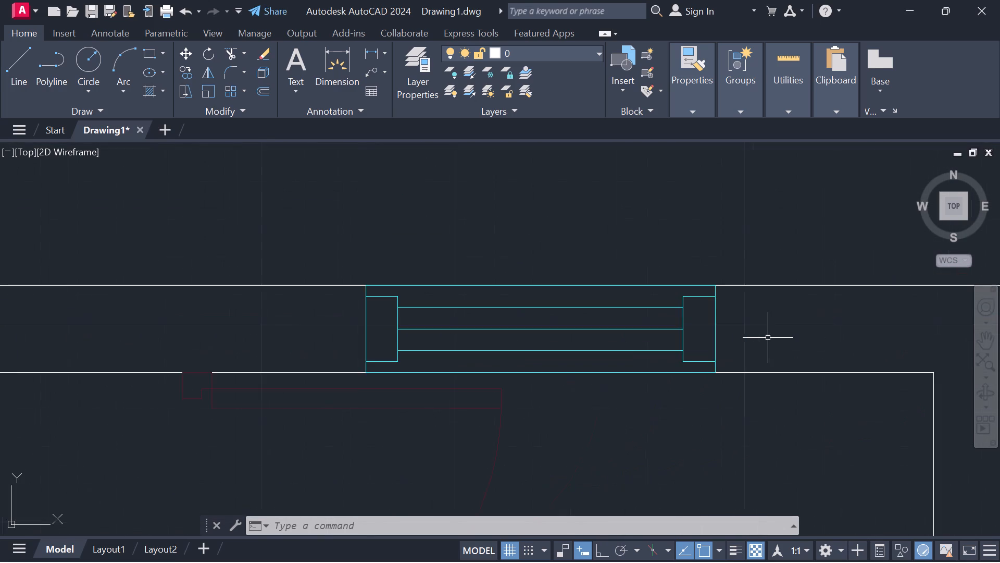
scroll(768, 338, up, 3)
scroll(767, 334, down, 2)
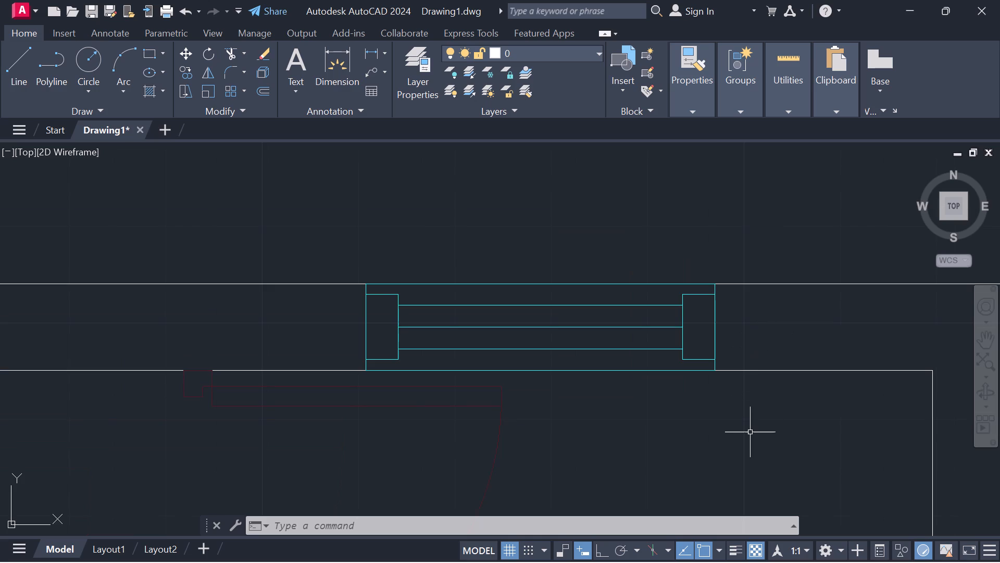
Examine the east exterior wall and the lower bathroom window for correct line colours.
scroll(750, 432, down, 2)
middle_drag(749, 432, 659, 292)
middle_drag(739, 425, 683, 288)
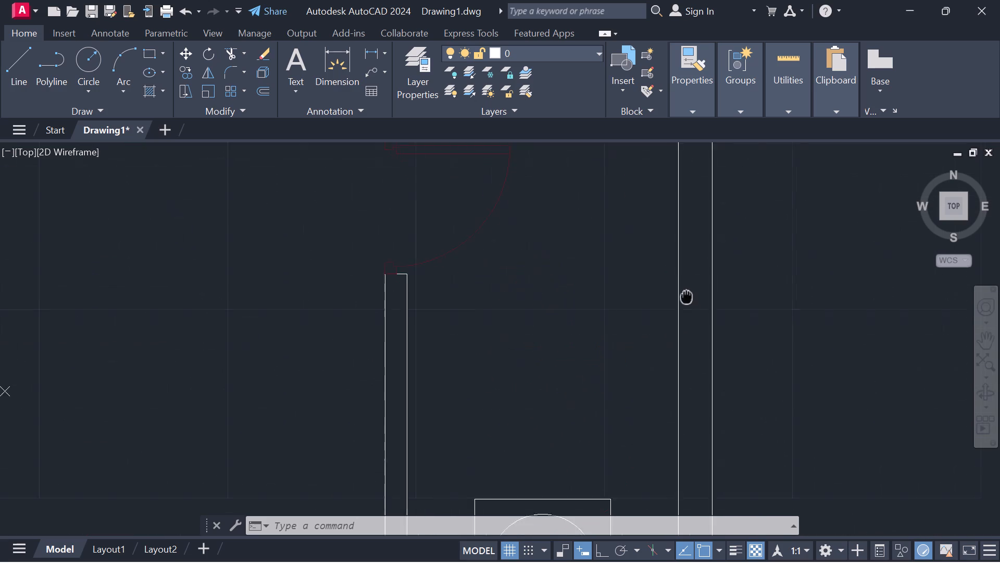
middle_drag(683, 288, 668, 253)
scroll(726, 418, down, 2)
middle_drag(734, 454, 640, 197)
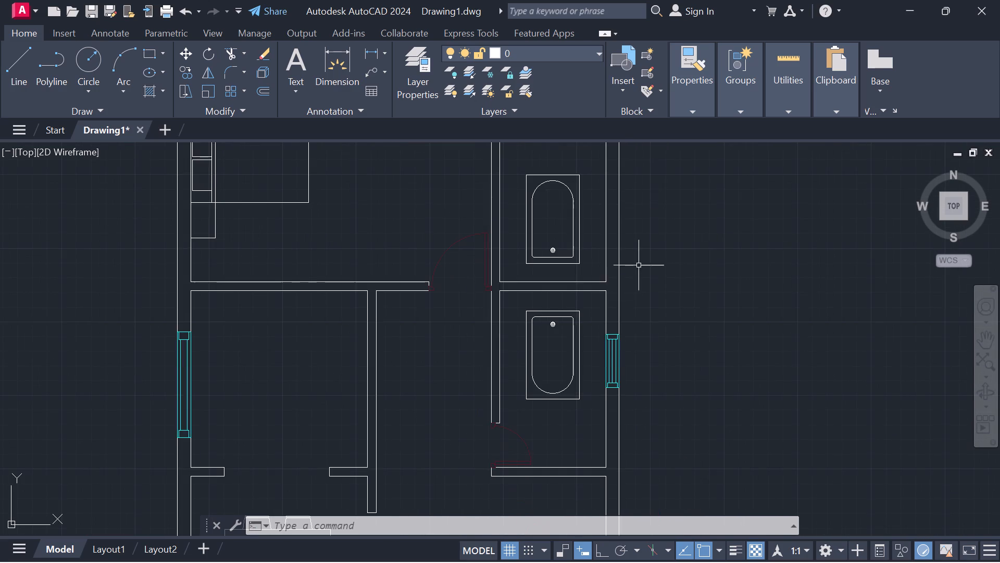
scroll(637, 331, up, 3)
middle_drag(637, 340, 609, 169)
scroll(546, 366, down, 2)
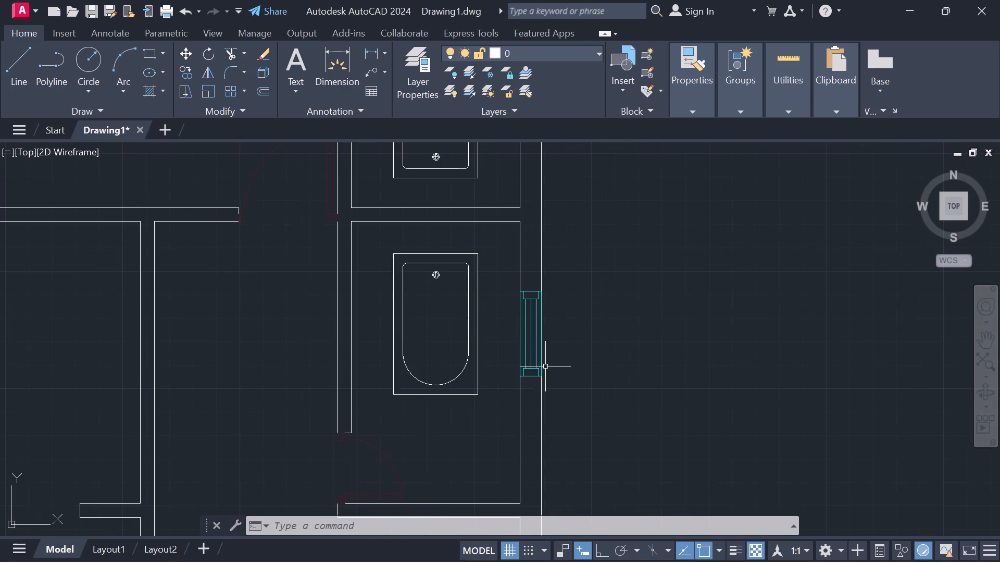
scroll(373, 425, down, 3)
Examine the west window, the dining area's south window and the porch walls, ending with the whole floor plan in view.
middle_click(327, 430)
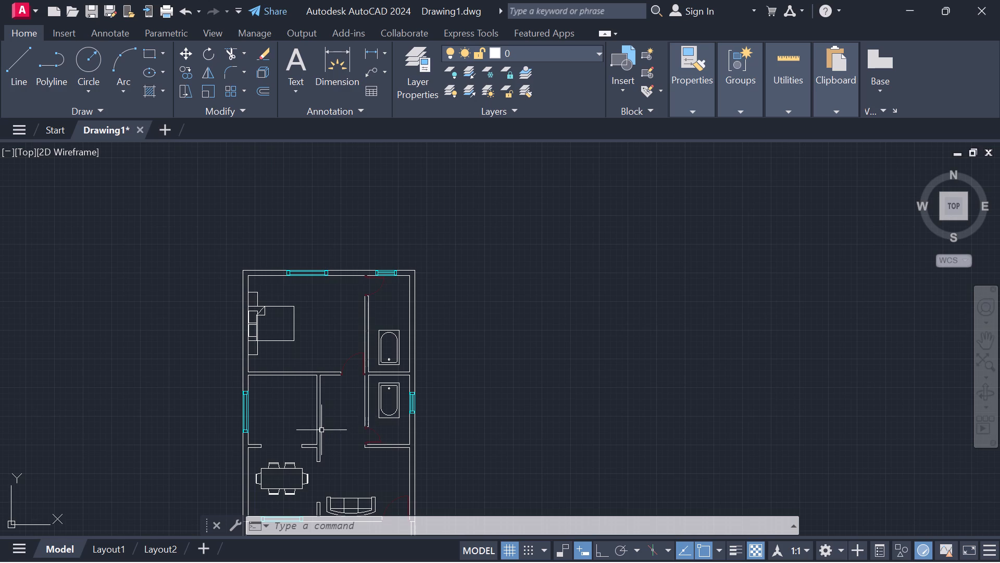
middle_drag(292, 407, 351, 409)
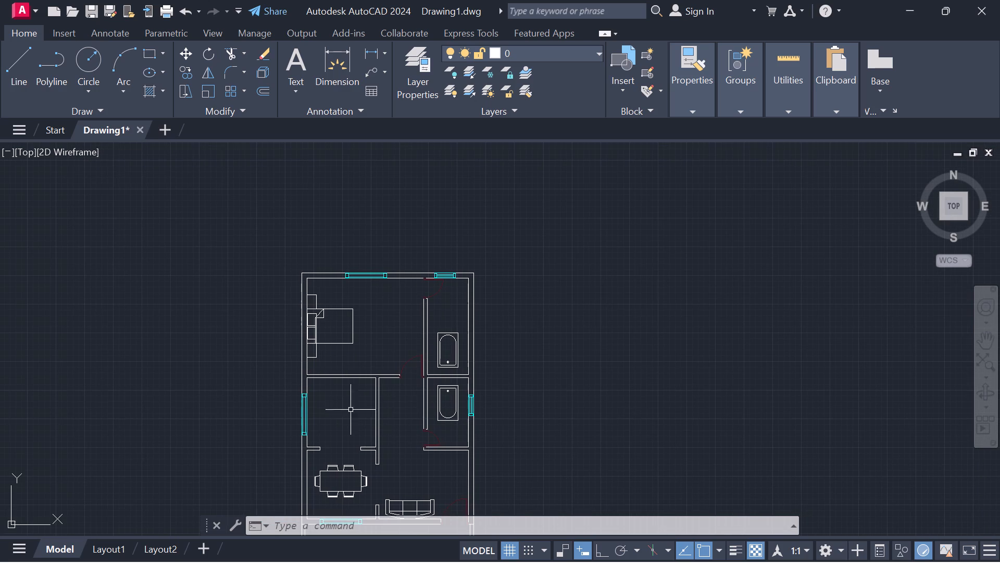
middle_drag(340, 405, 536, 378)
scroll(534, 378, up, 2)
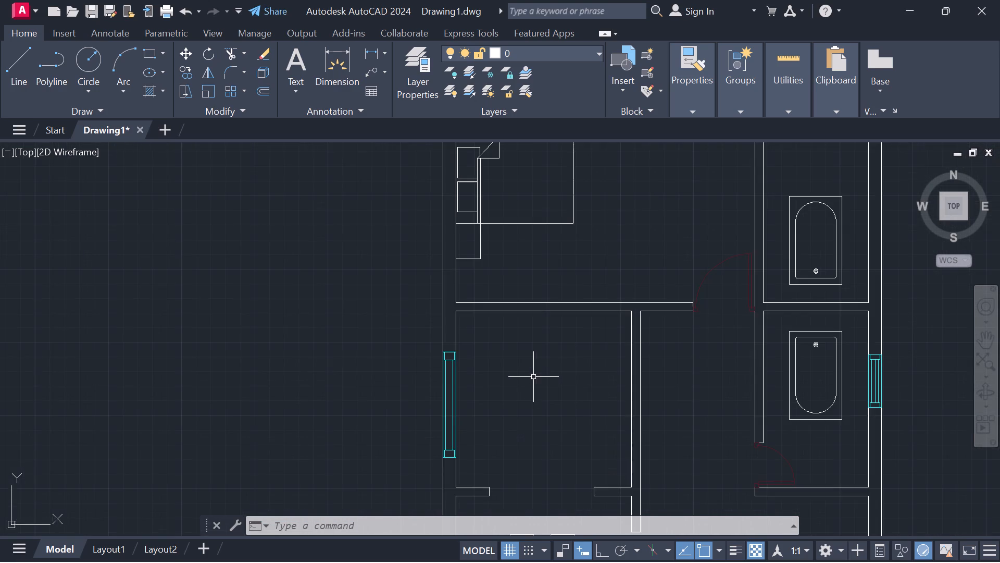
scroll(533, 376, up, 1)
middle_drag(489, 426, 438, 241)
middle_drag(432, 376, 432, 303)
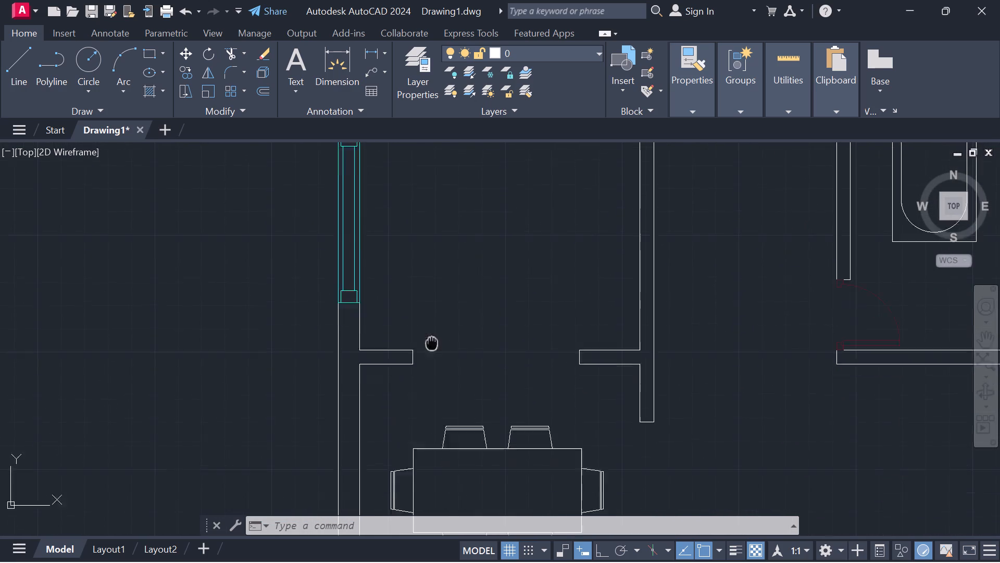
middle_drag(432, 303, 434, 170)
scroll(434, 174, down, 2)
middle_drag(464, 328, 452, 335)
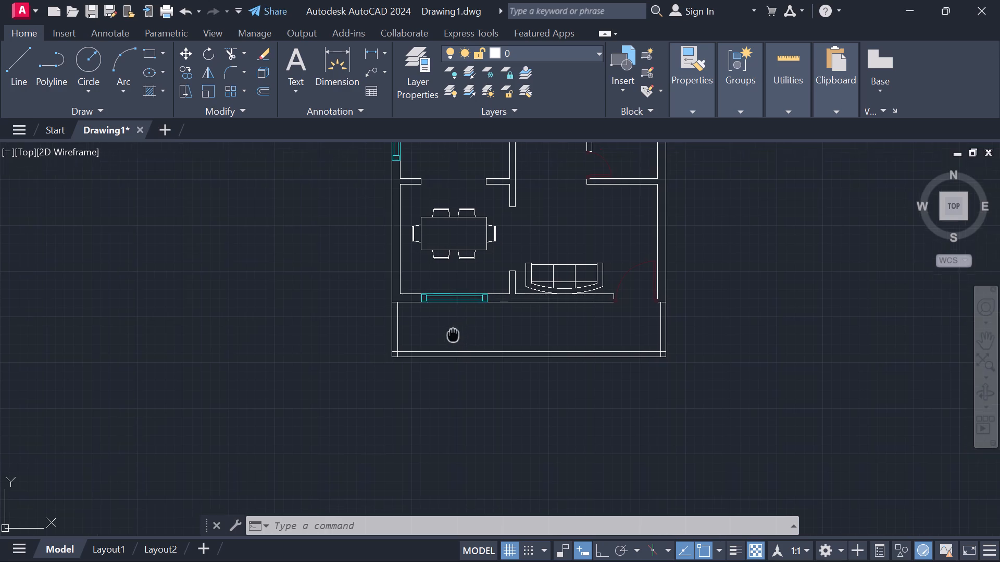
middle_drag(452, 335, 435, 342)
scroll(434, 315, up, 3)
scroll(434, 305, down, 3)
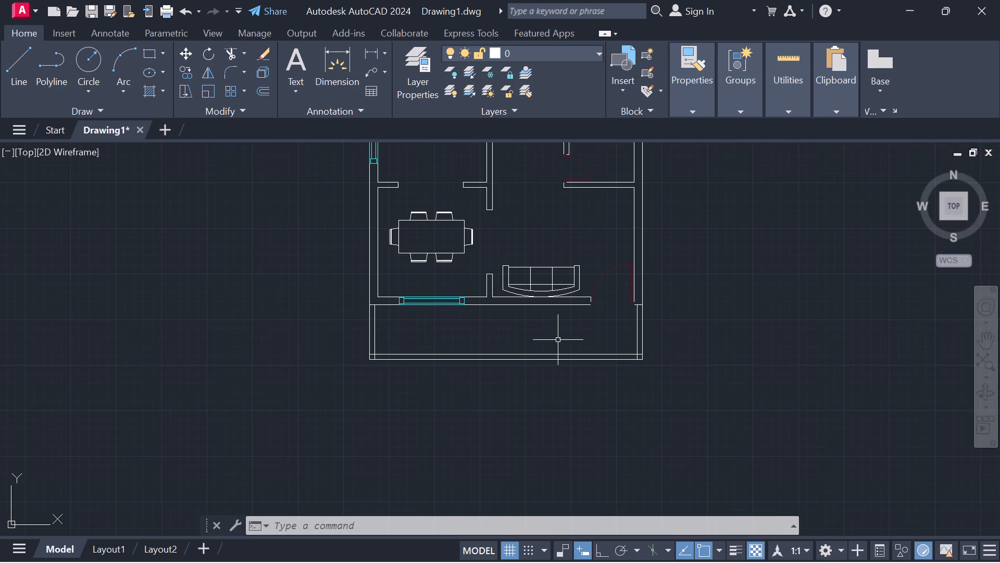
middle_drag(607, 327, 508, 438)
scroll(673, 385, down, 1)
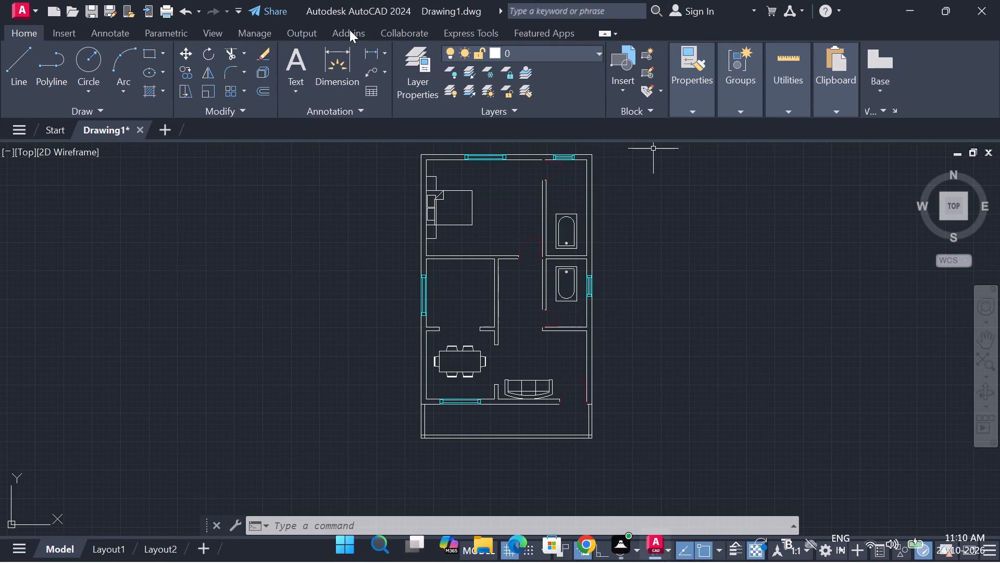
Hatch the west exterior wall south of its window, including the attached wall stub and southwest corner, with a Solid fill in index colour 250.
click(143, 91)
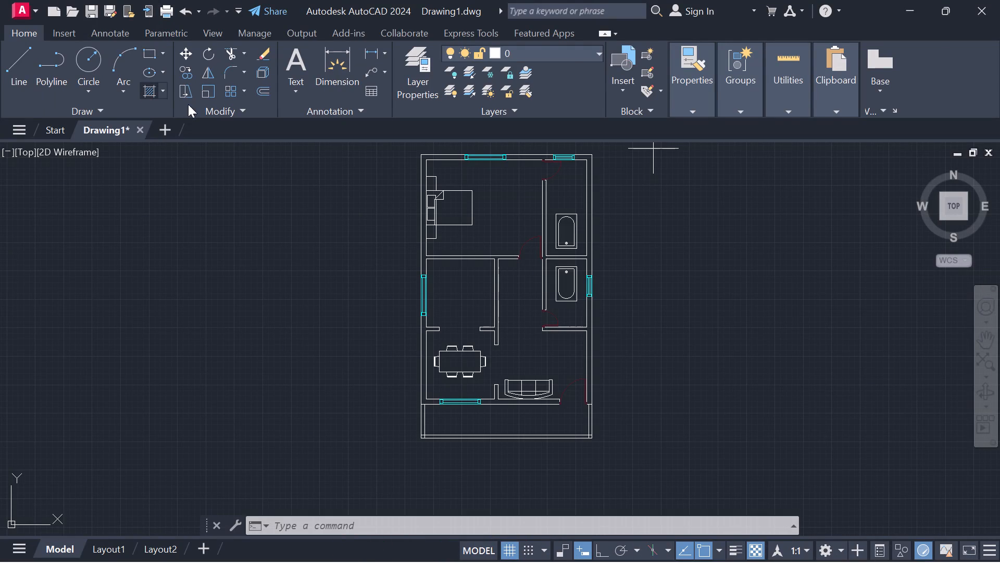
click(147, 72)
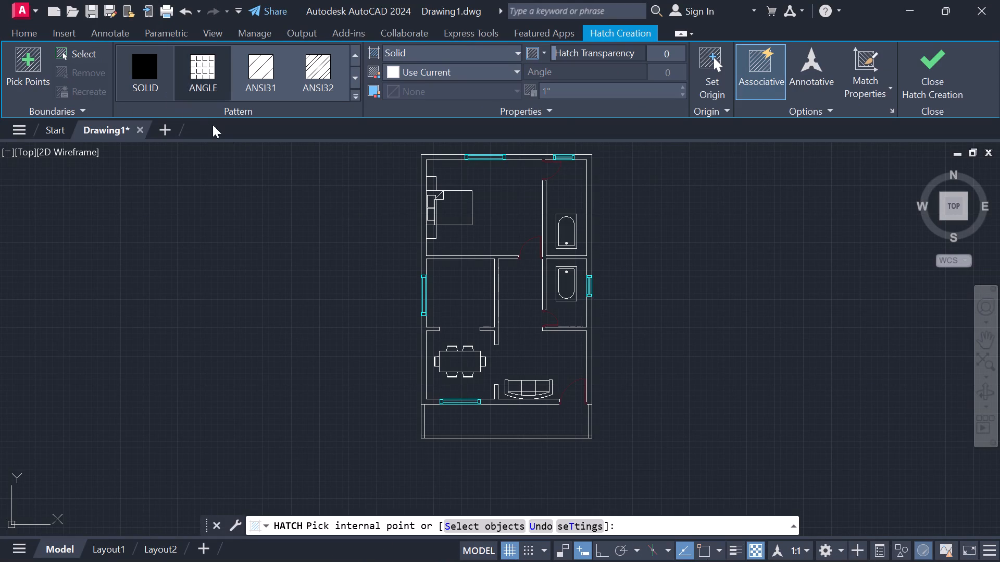
click(393, 72)
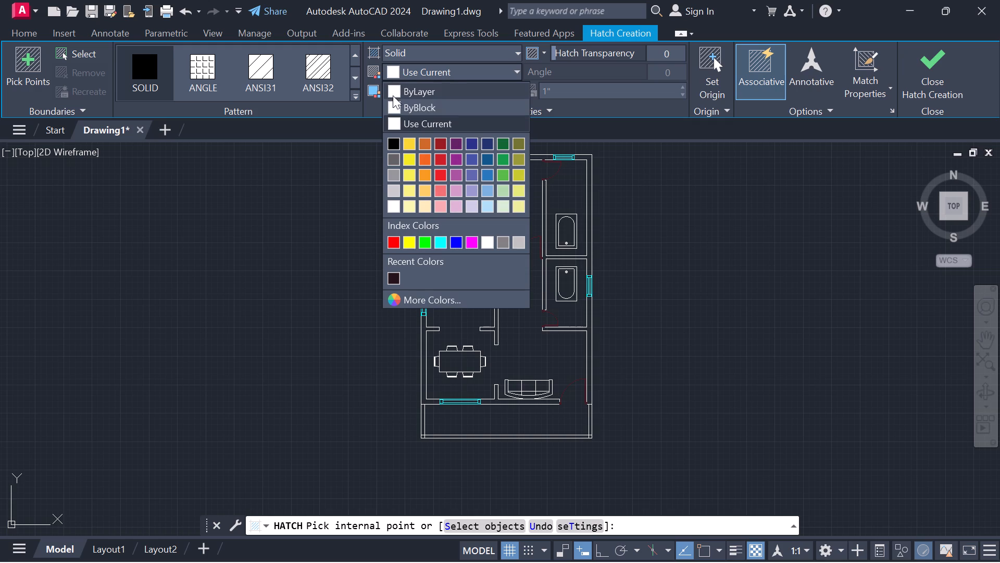
click(393, 143)
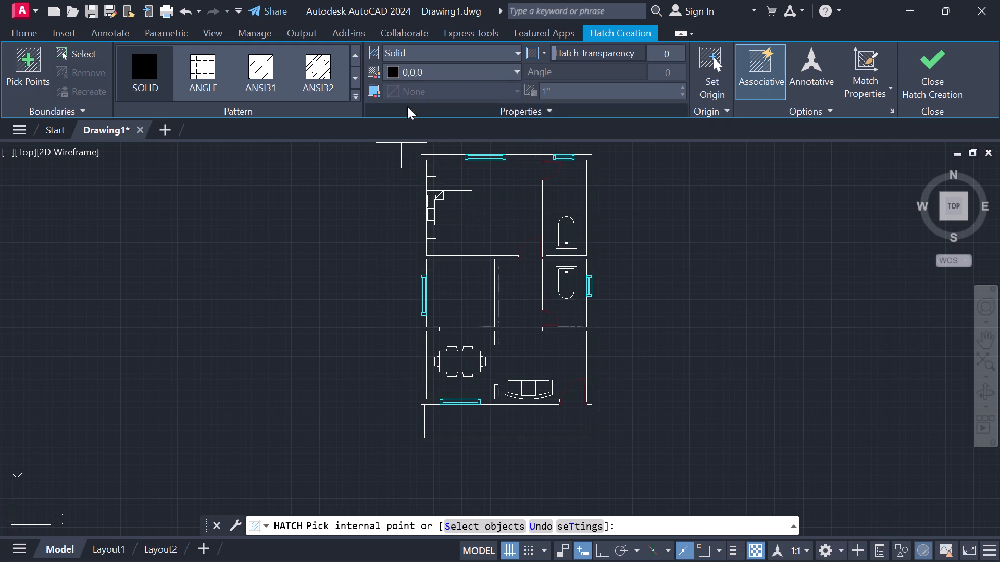
click(387, 70)
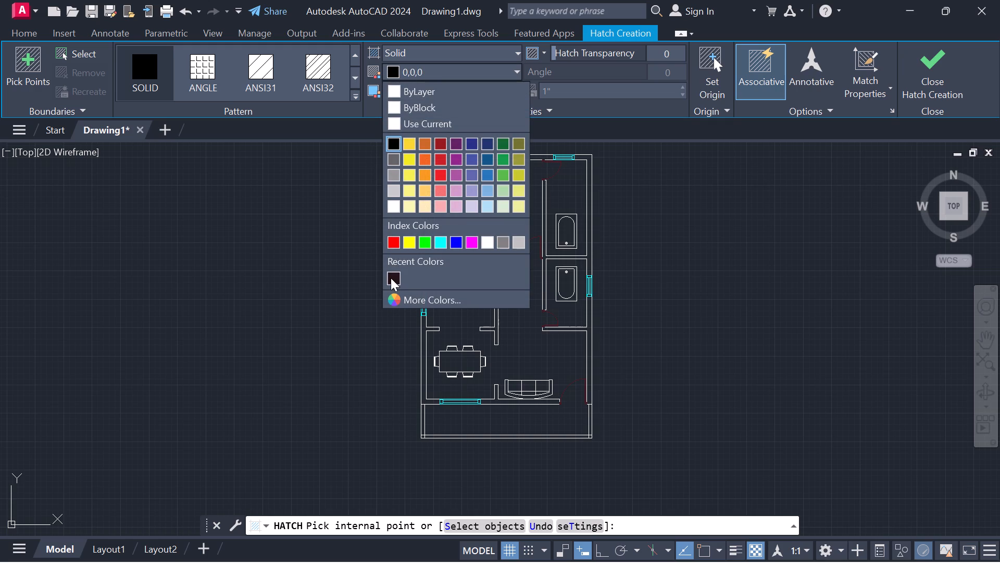
click(391, 278)
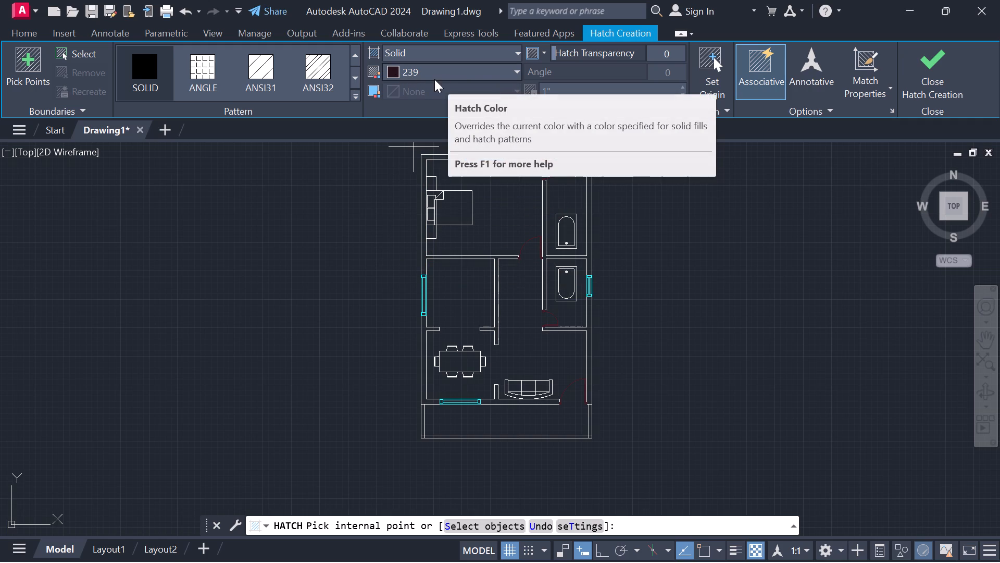
click(516, 72)
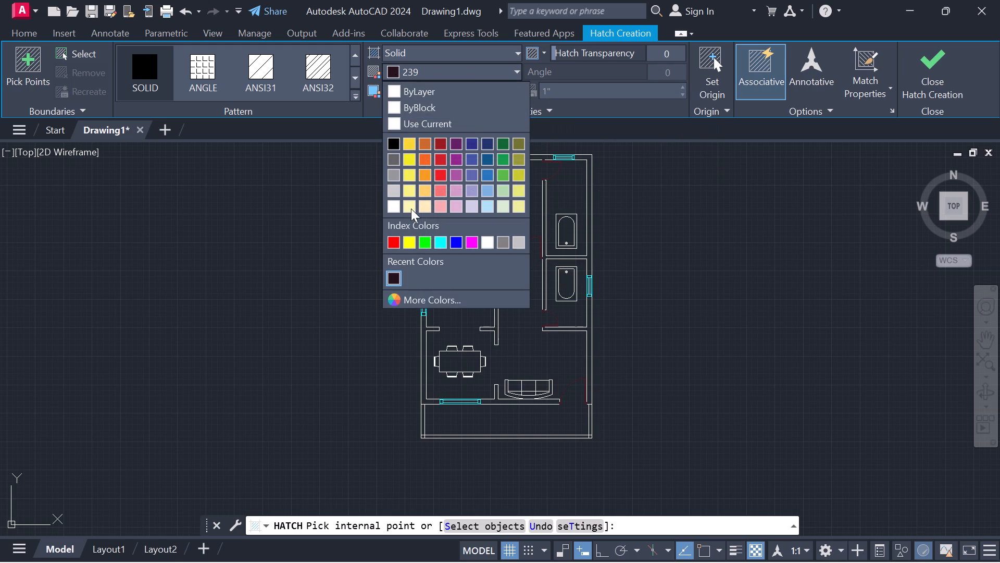
click(396, 299)
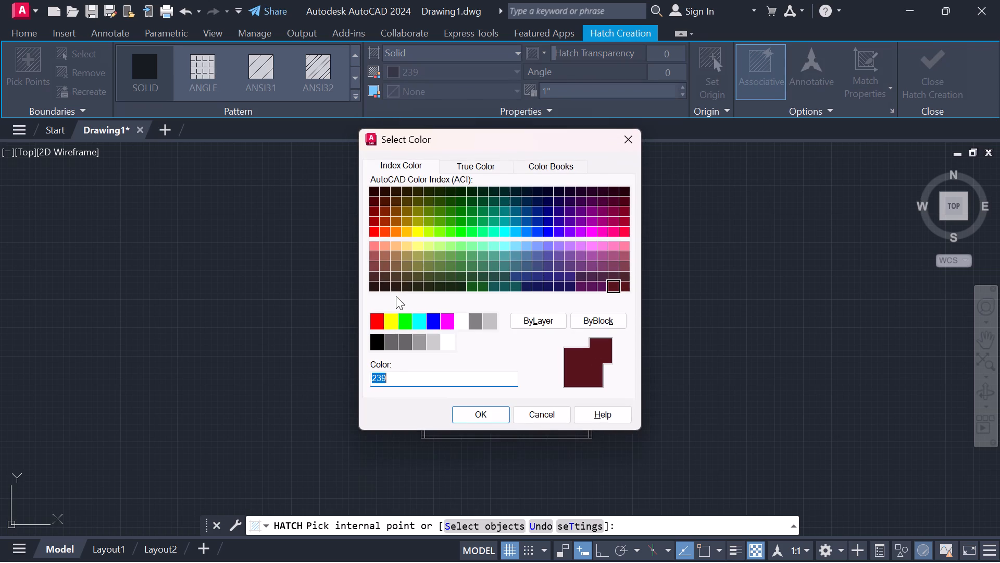
click(372, 342)
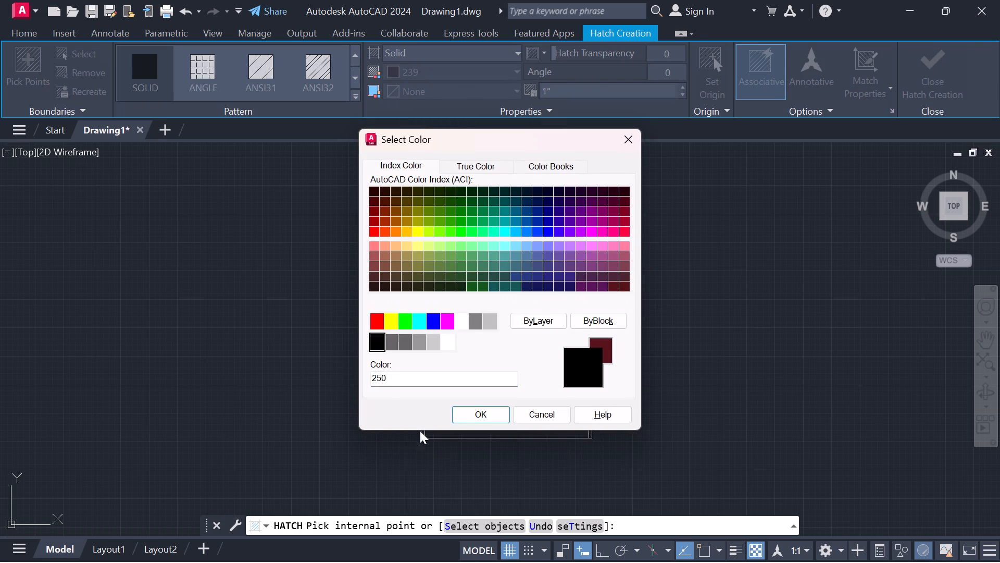
click(470, 416)
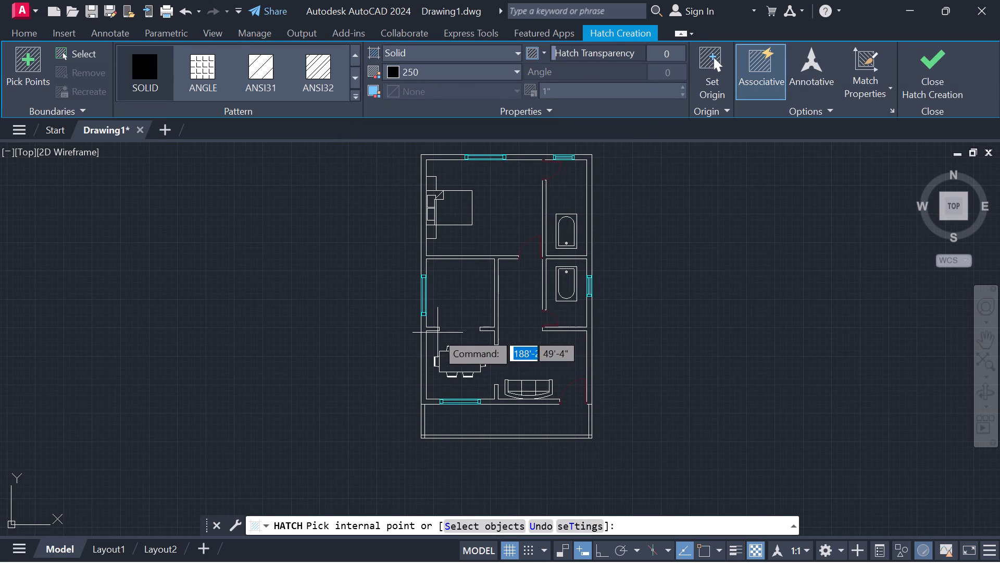
scroll(422, 350, up, 2)
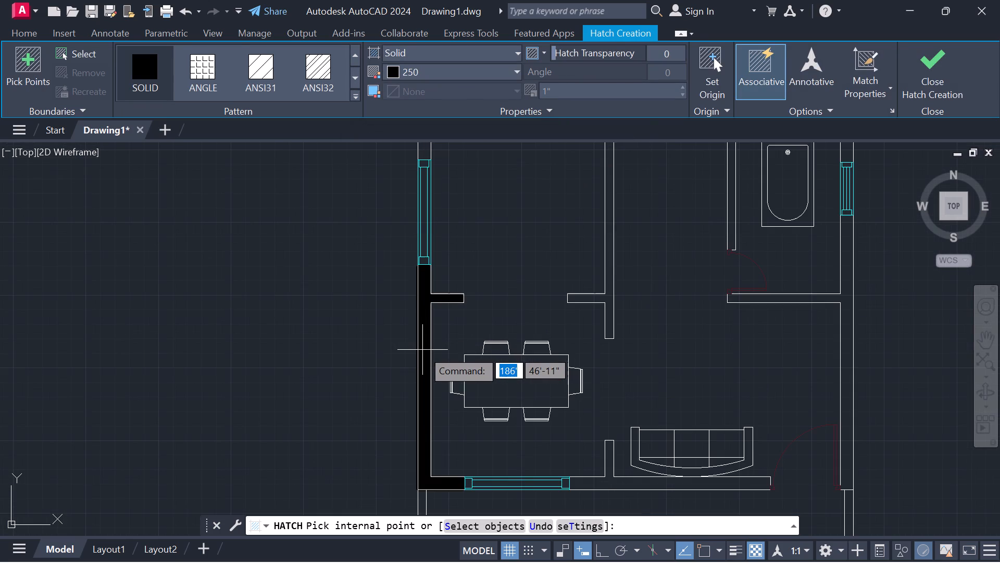
click(422, 350)
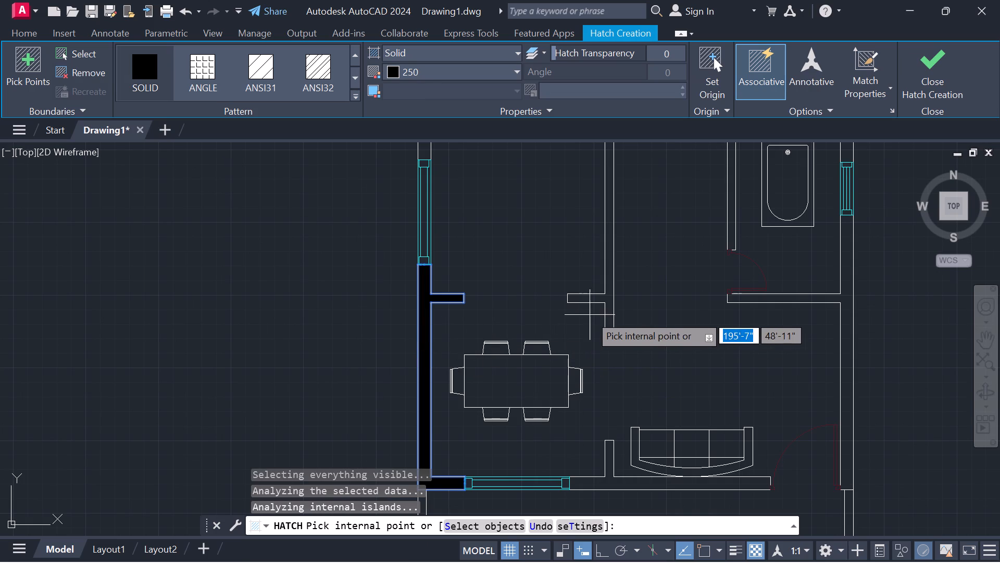
Hatch the west exterior wall north of its window, including the northwest corner, bedroom's south partition and attached interior wall, with Solid in colour 250.
scroll(596, 299, up, 2)
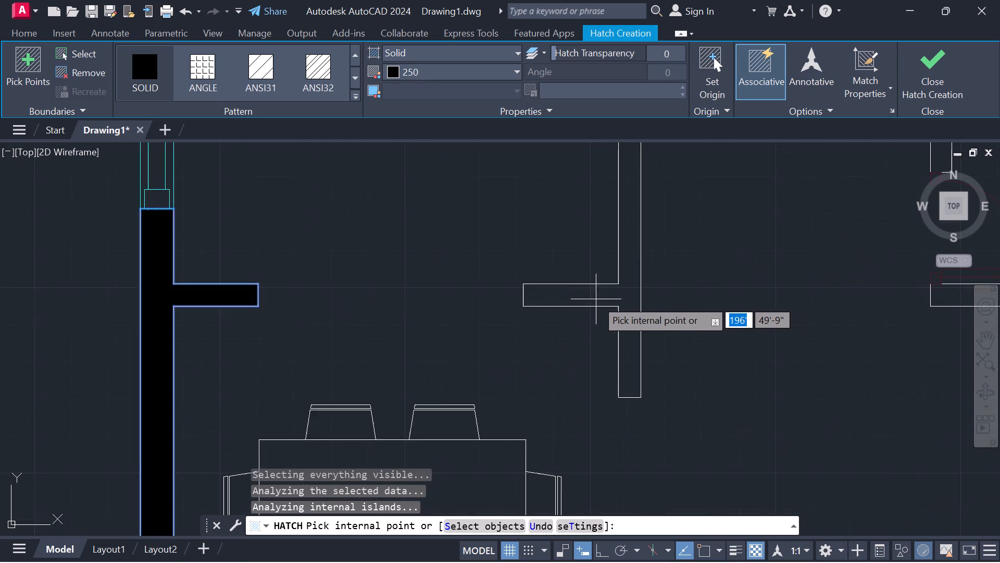
scroll(596, 299, up, 1)
scroll(646, 360, down, 4)
scroll(659, 270, up, 1)
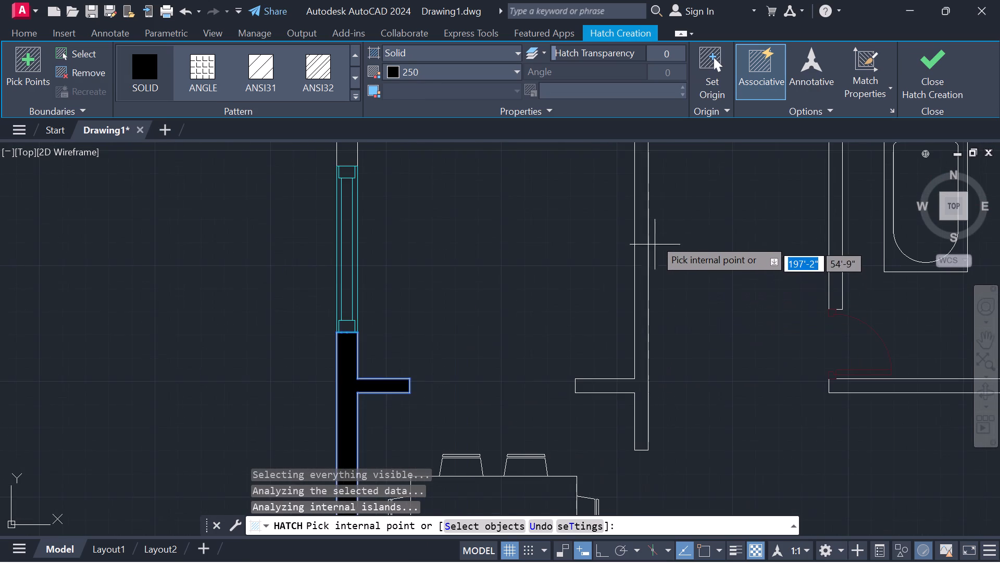
scroll(651, 213, down, 3)
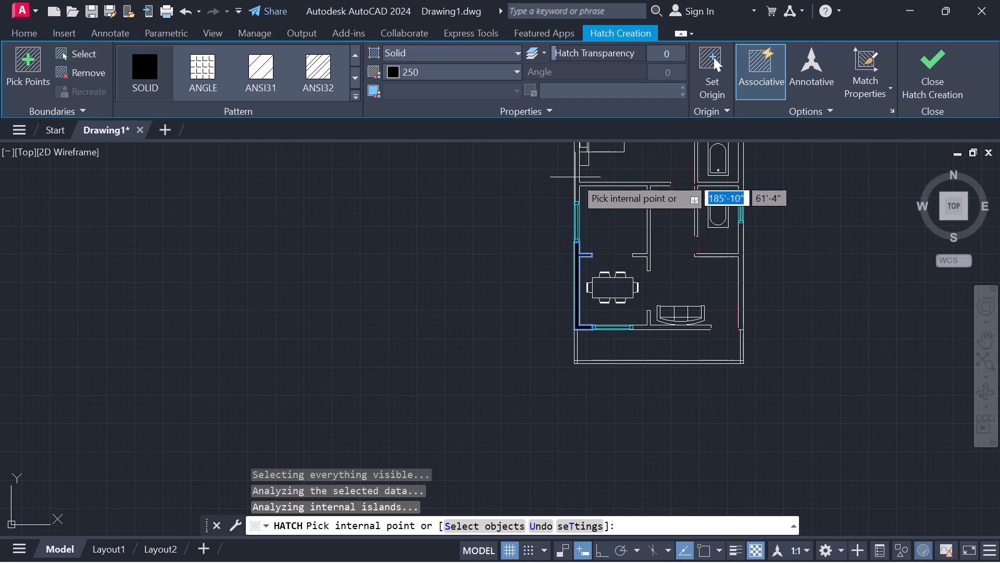
scroll(575, 177, down, 2)
middle_drag(583, 177, 350, 234)
scroll(352, 239, up, 3)
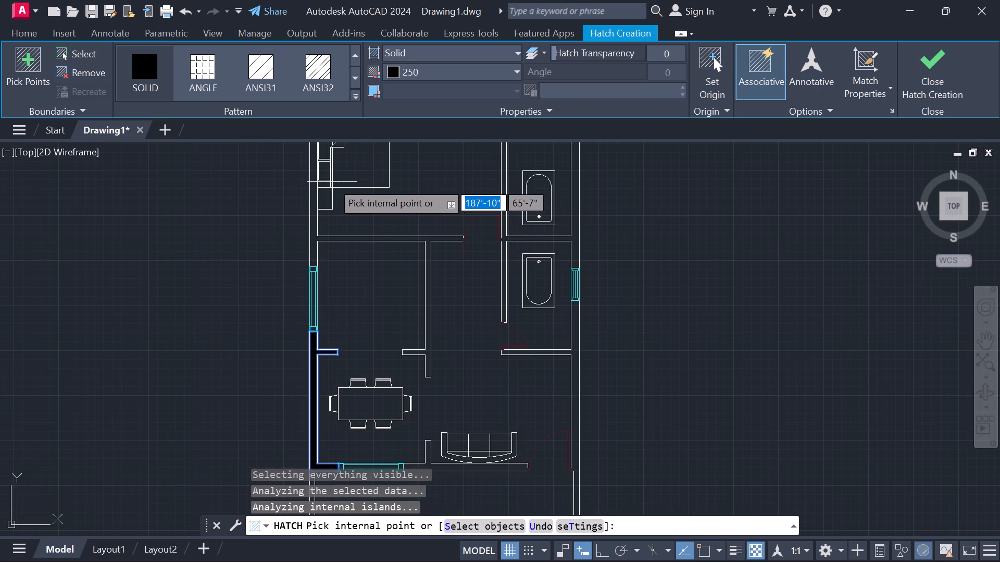
scroll(309, 182, down, 2)
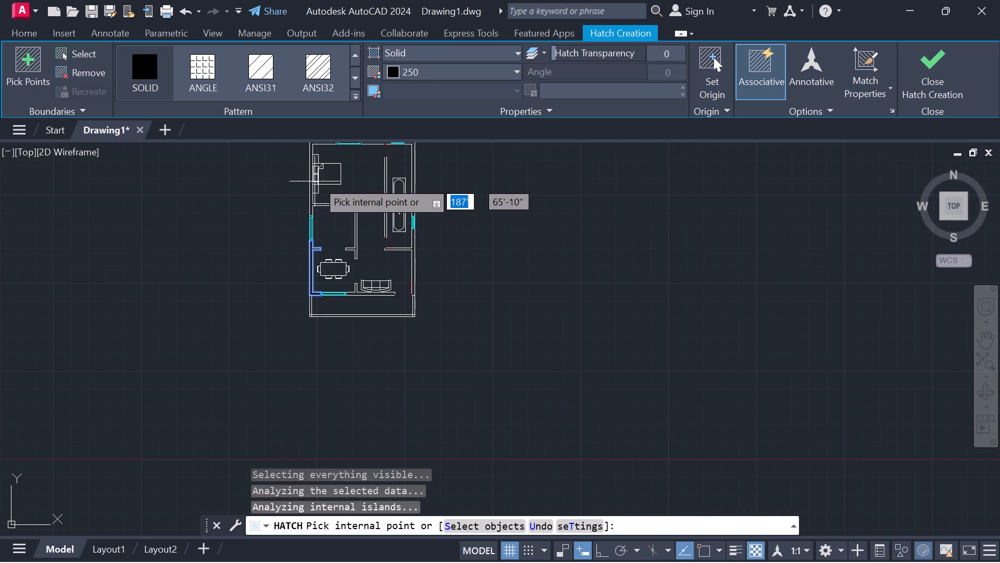
middle_drag(318, 180, 300, 285)
scroll(294, 252, up, 2)
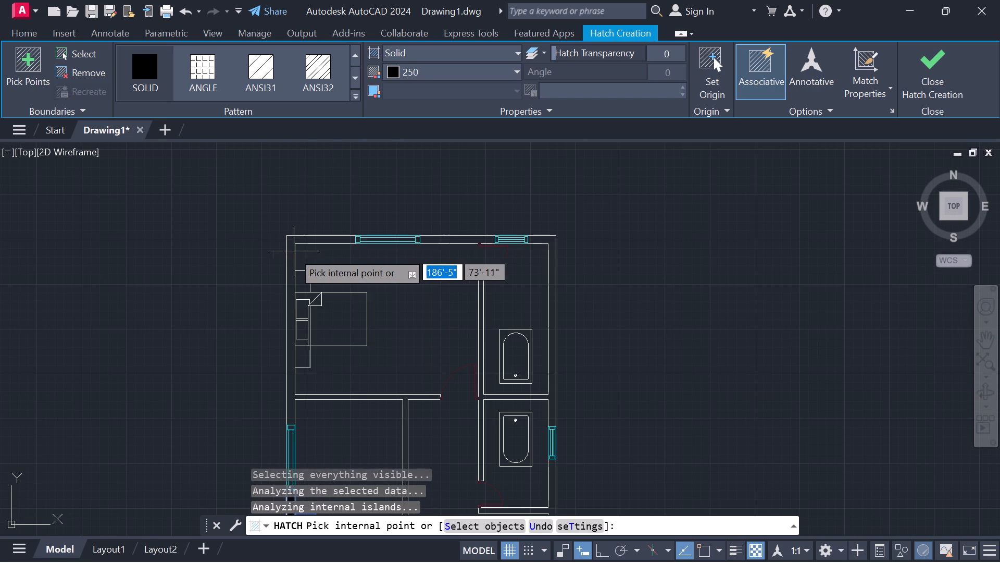
click(293, 375)
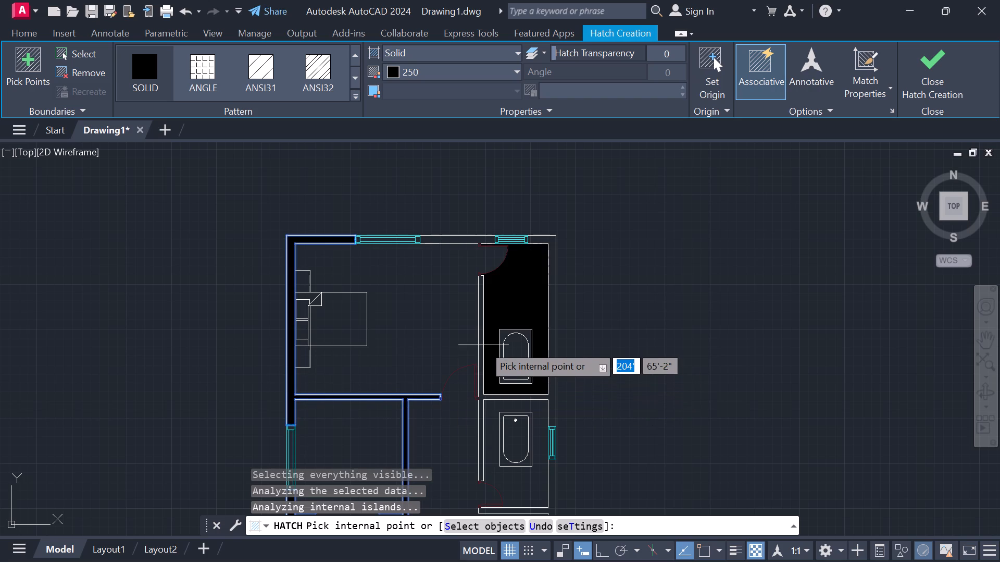
Add the bathroom partitions, the northeast exterior walls and the north wall section between the two windows to the Solid hatch.
click(481, 299)
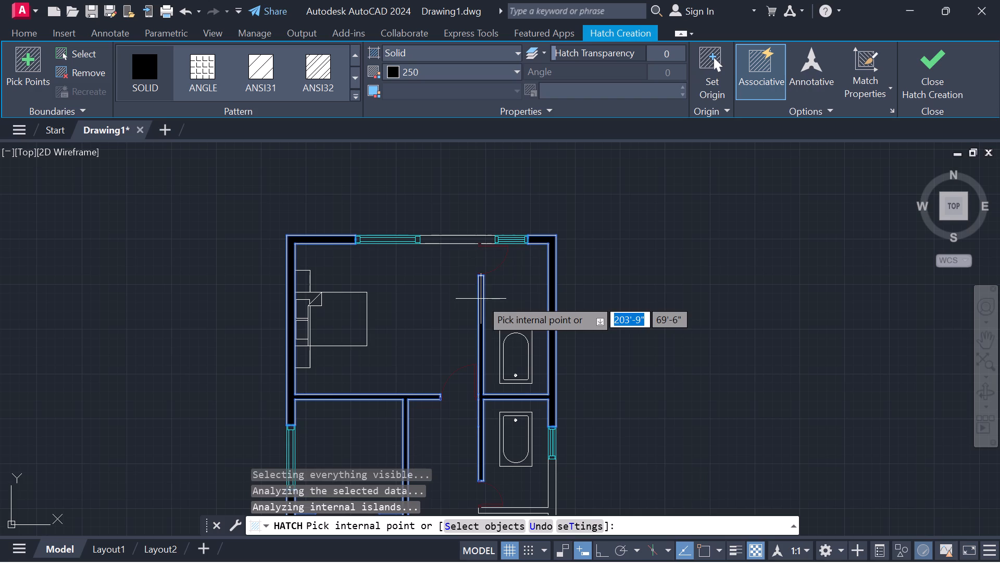
scroll(448, 236, up, 3)
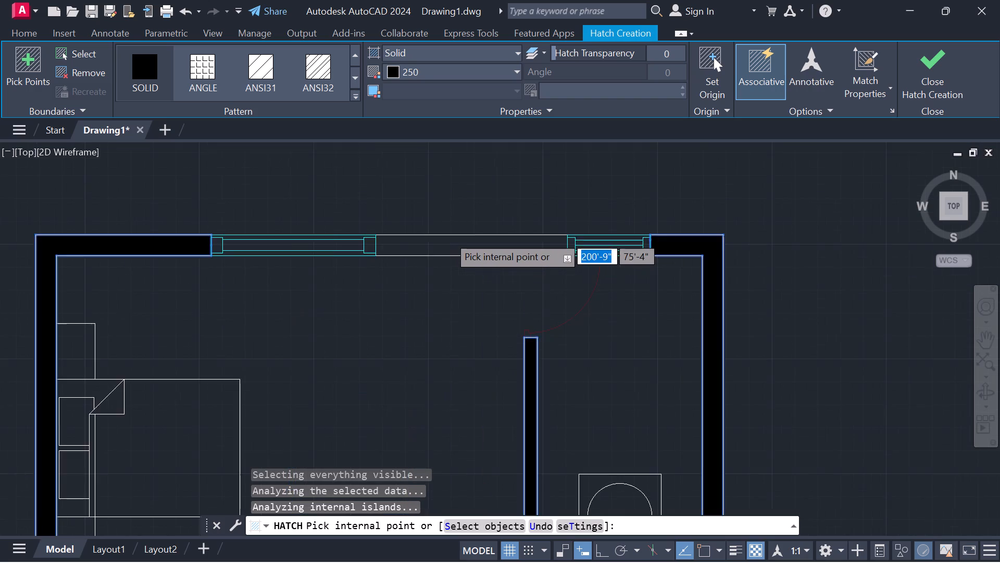
click(445, 250)
Hatch the south exterior wall between the dining window and the entrance door, including its wall stub, with Solid in colour 250.
scroll(452, 274, down, 2)
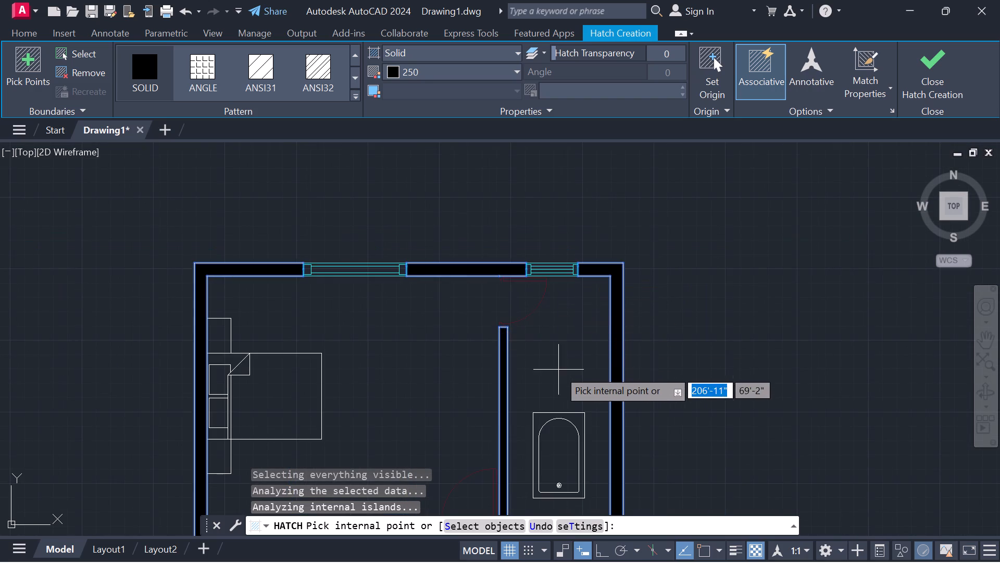
scroll(558, 370, down, 2)
middle_drag(608, 460, 590, 262)
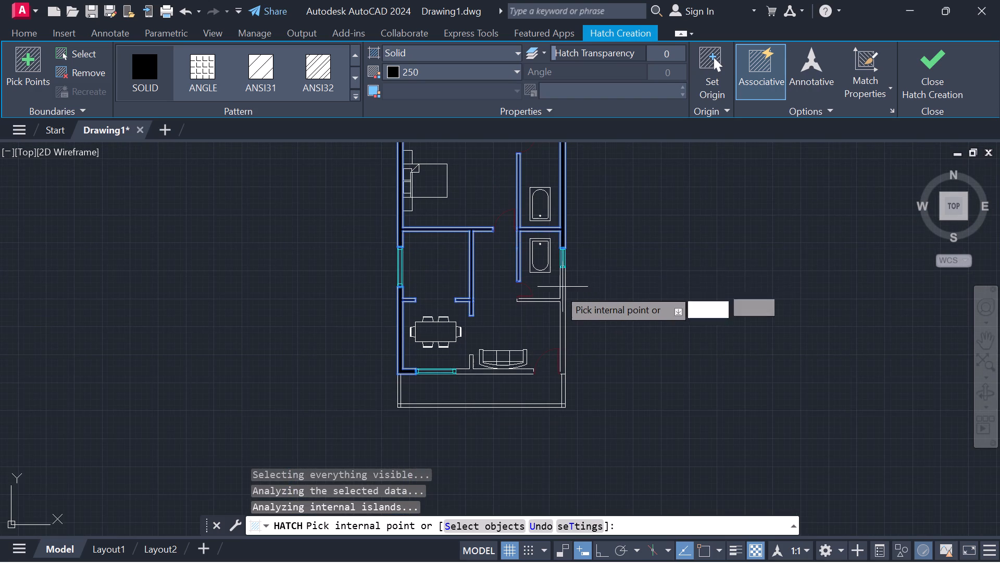
scroll(542, 299, up, 3)
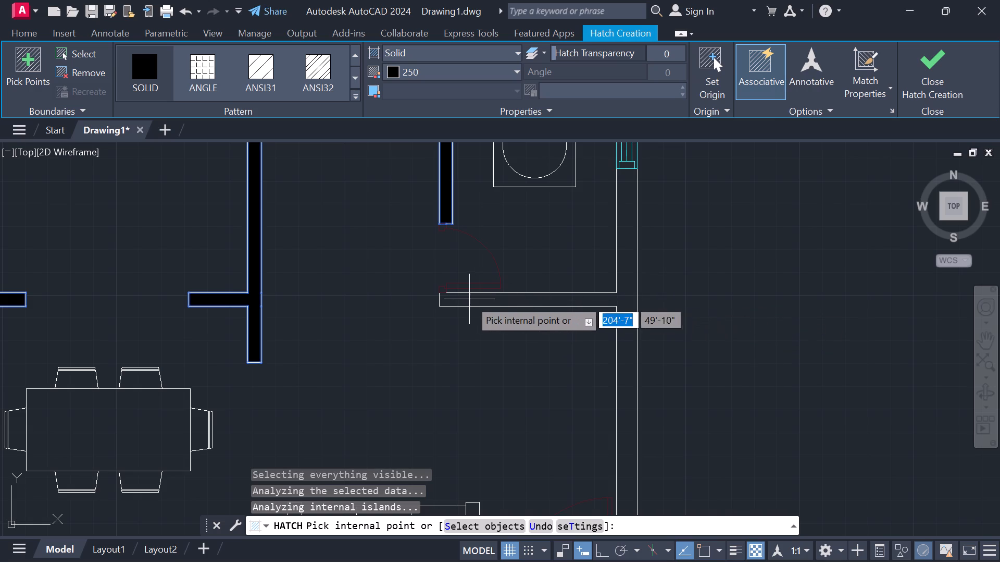
scroll(629, 245, down, 2)
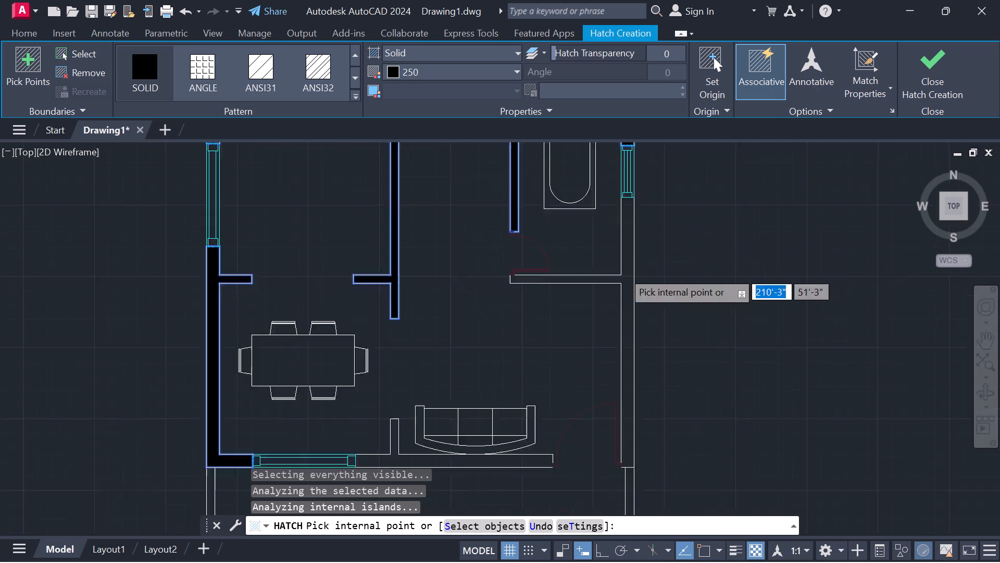
scroll(621, 274, down, 1)
middle_drag(638, 397, 615, 312)
scroll(614, 298, up, 3)
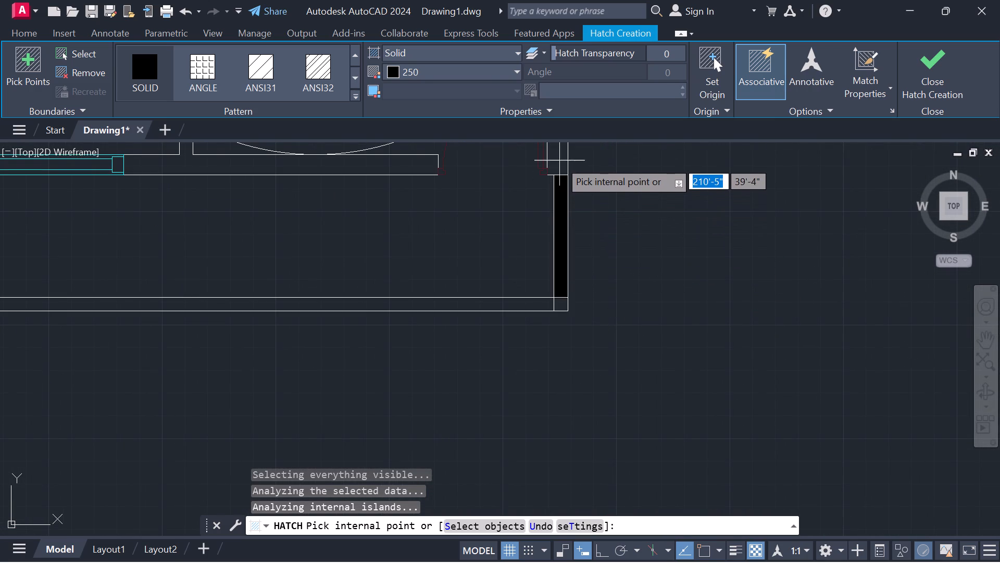
scroll(559, 160, down, 3)
middle_drag(559, 161, 561, 305)
scroll(486, 324, up, 3)
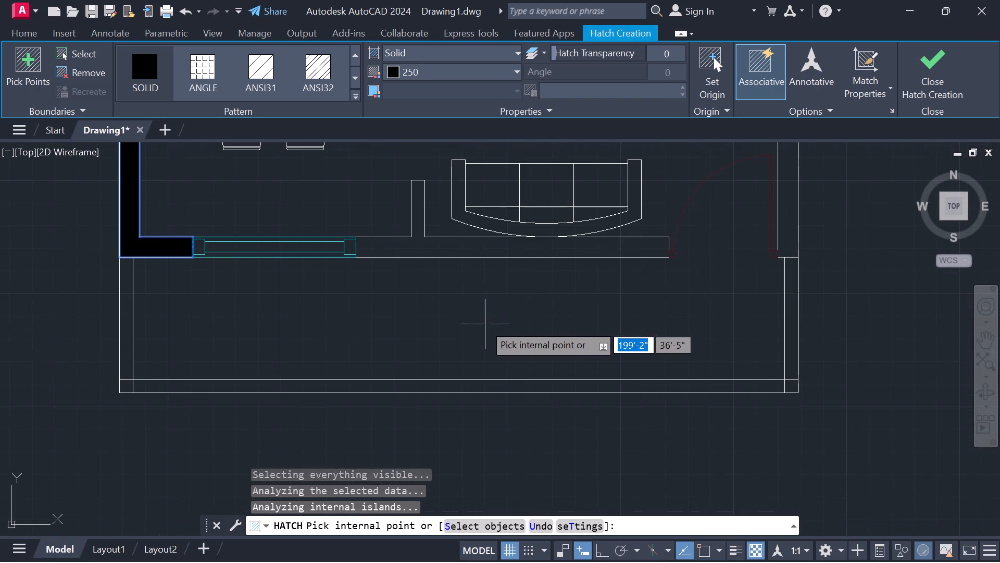
click(407, 246)
Examine the east exterior wall south of the lower bathroom window and its adjoining partition for gaps, and finish the hatch.
scroll(638, 235, down, 3)
scroll(642, 235, up, 1)
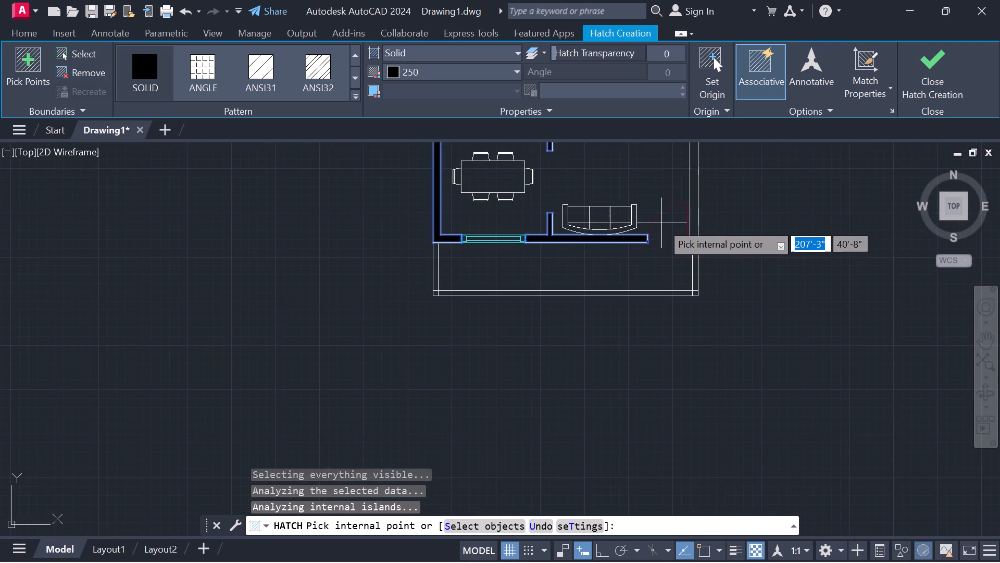
scroll(661, 213, down, 2)
middle_drag(657, 204, 563, 307)
scroll(572, 293, up, 2)
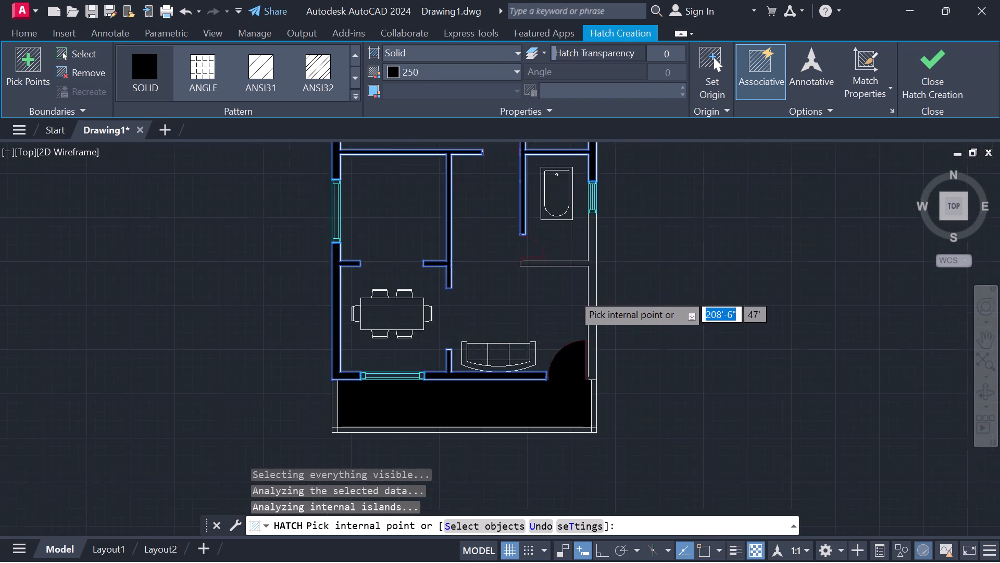
scroll(572, 293, up, 2)
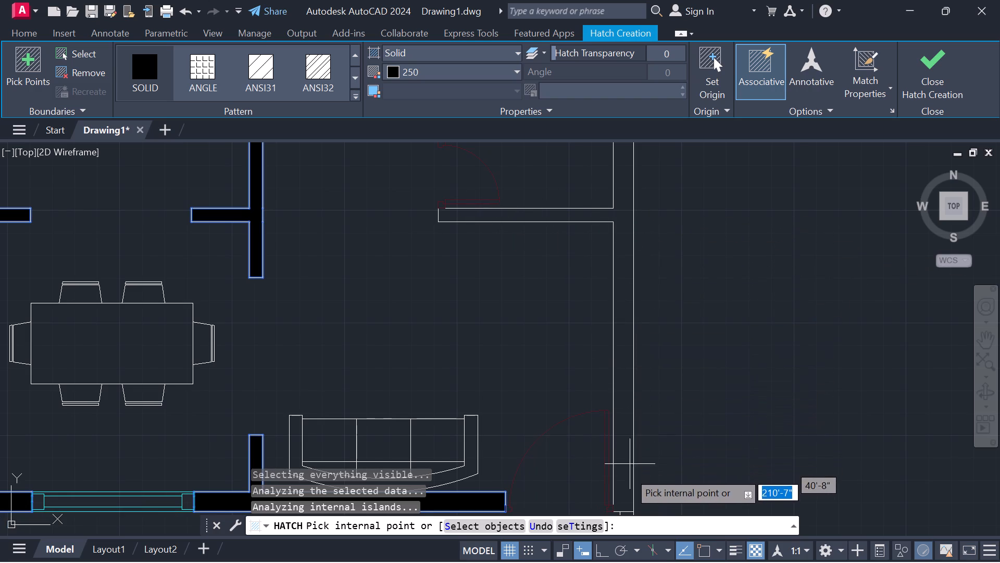
scroll(621, 249, down, 2)
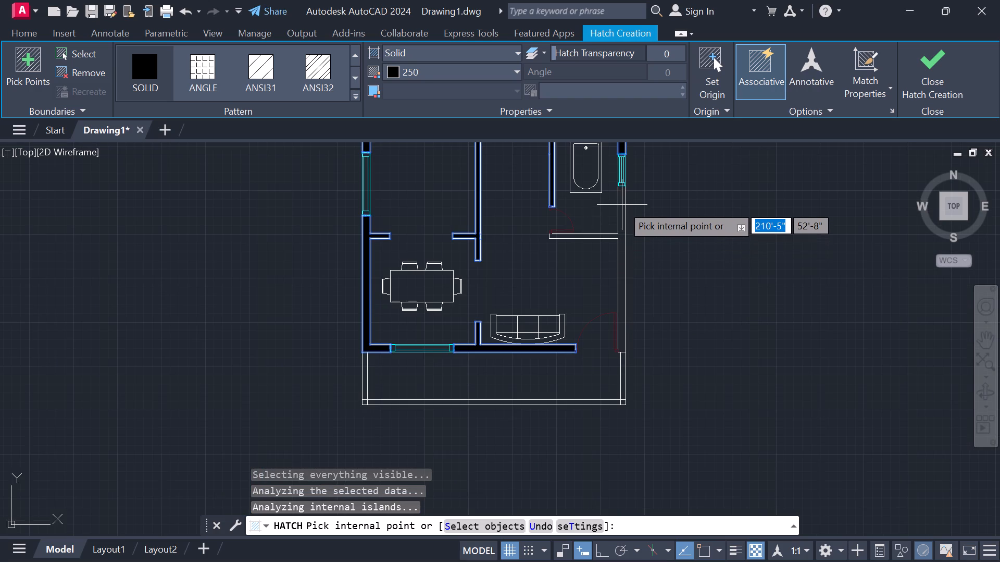
scroll(622, 205, down, 14)
scroll(622, 211, up, 5)
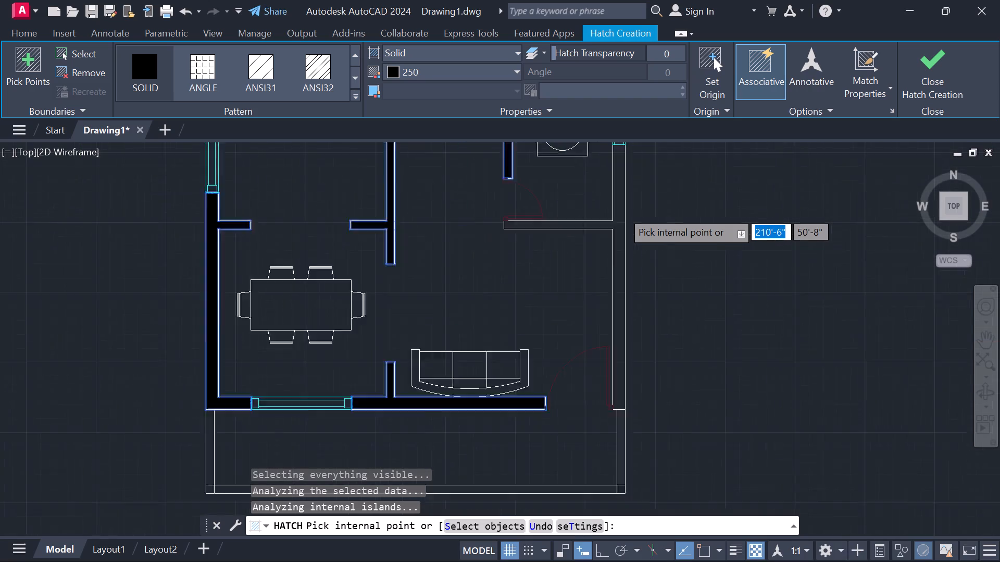
scroll(622, 211, down, 5)
scroll(622, 211, up, 5)
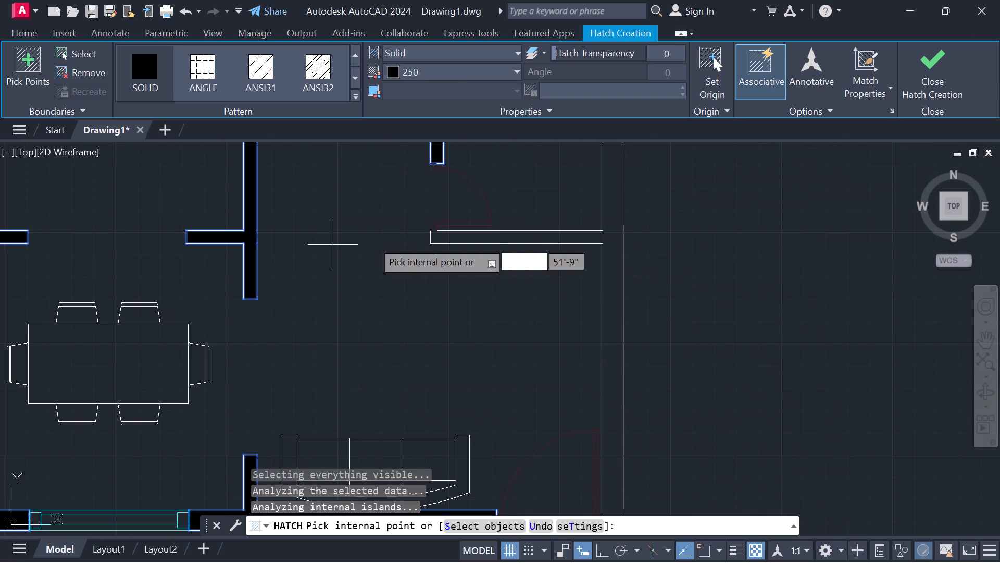
click(919, 67)
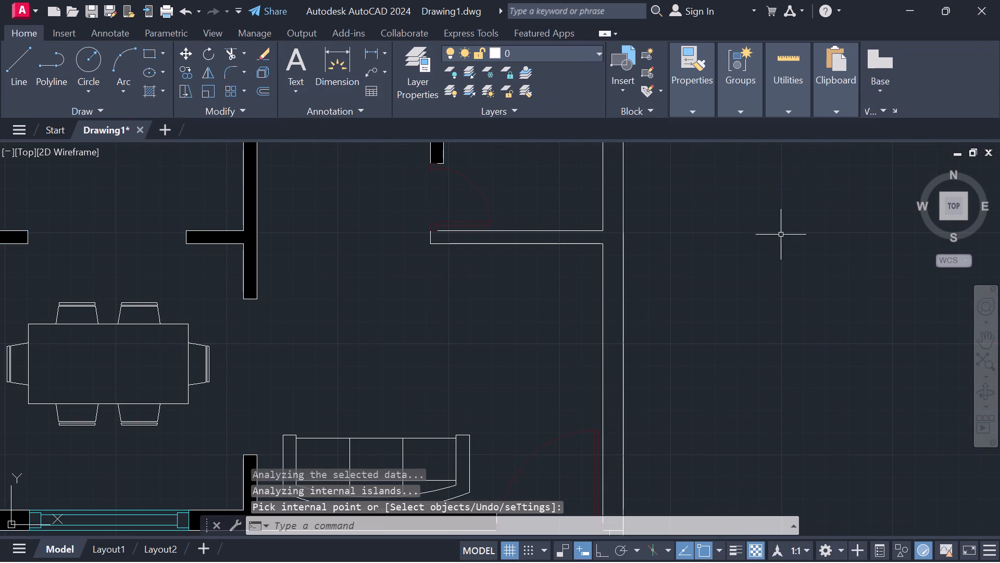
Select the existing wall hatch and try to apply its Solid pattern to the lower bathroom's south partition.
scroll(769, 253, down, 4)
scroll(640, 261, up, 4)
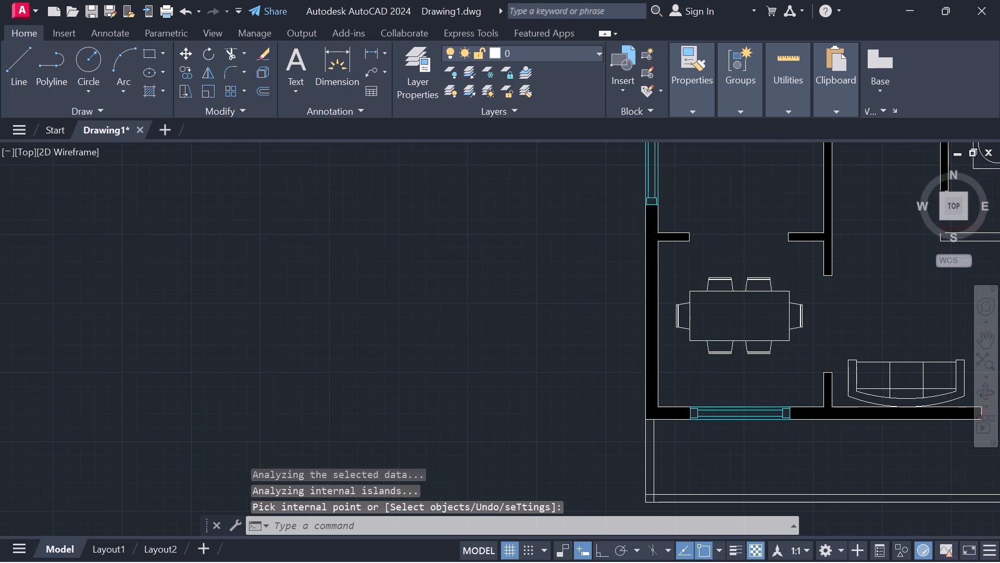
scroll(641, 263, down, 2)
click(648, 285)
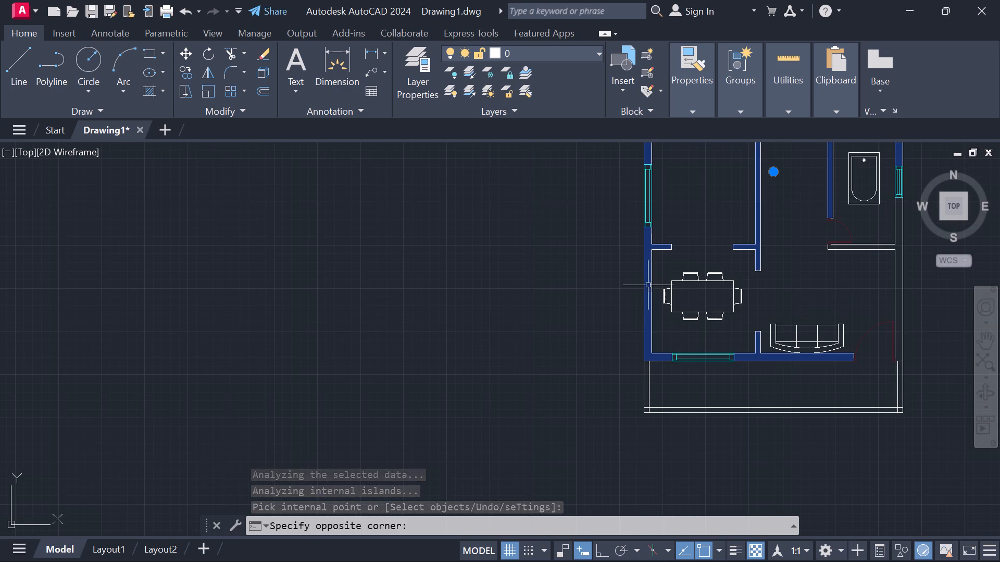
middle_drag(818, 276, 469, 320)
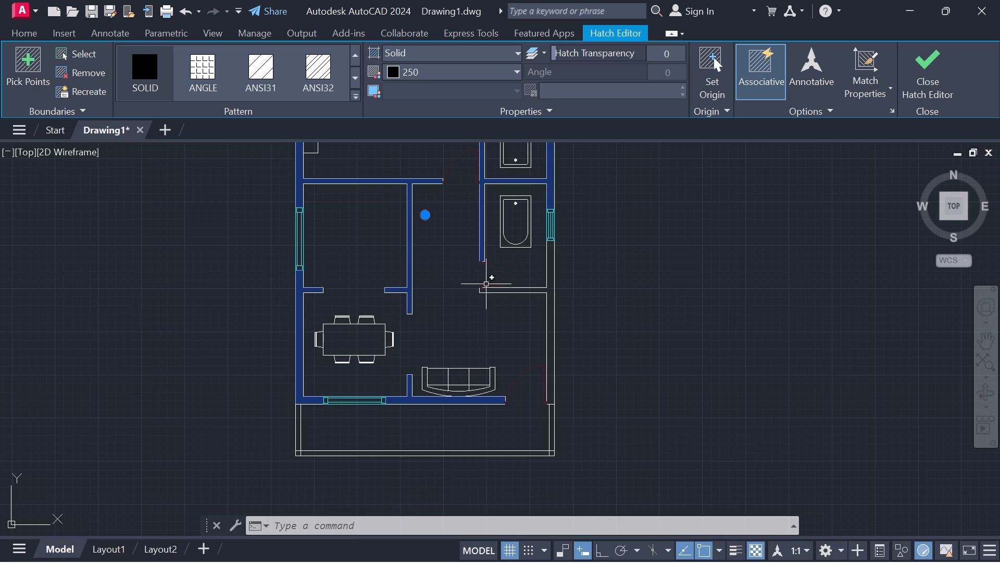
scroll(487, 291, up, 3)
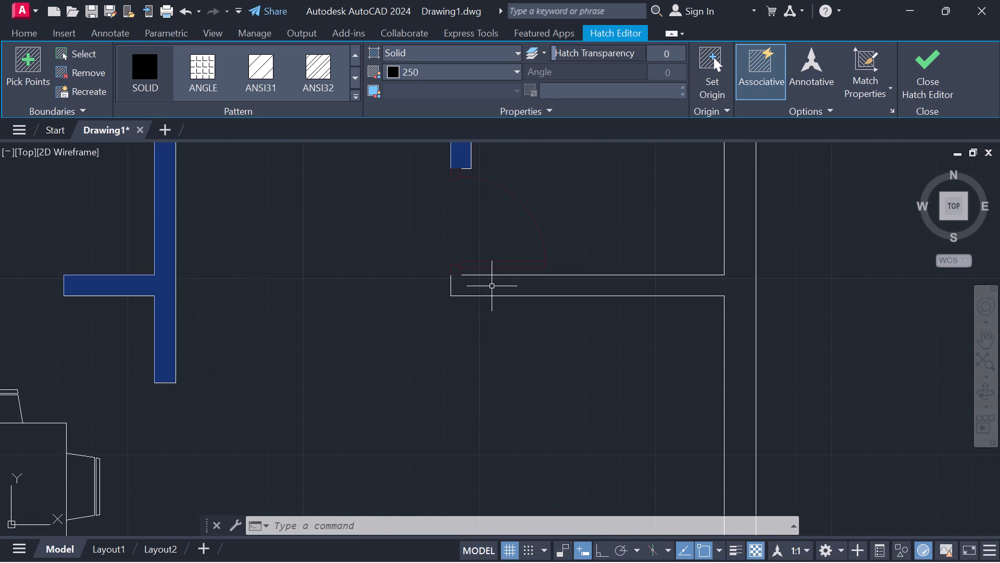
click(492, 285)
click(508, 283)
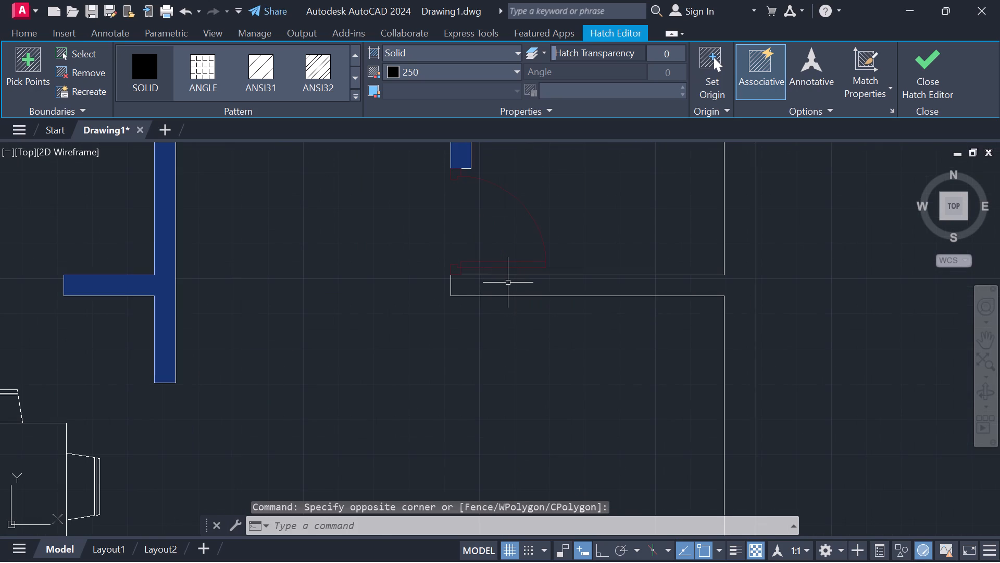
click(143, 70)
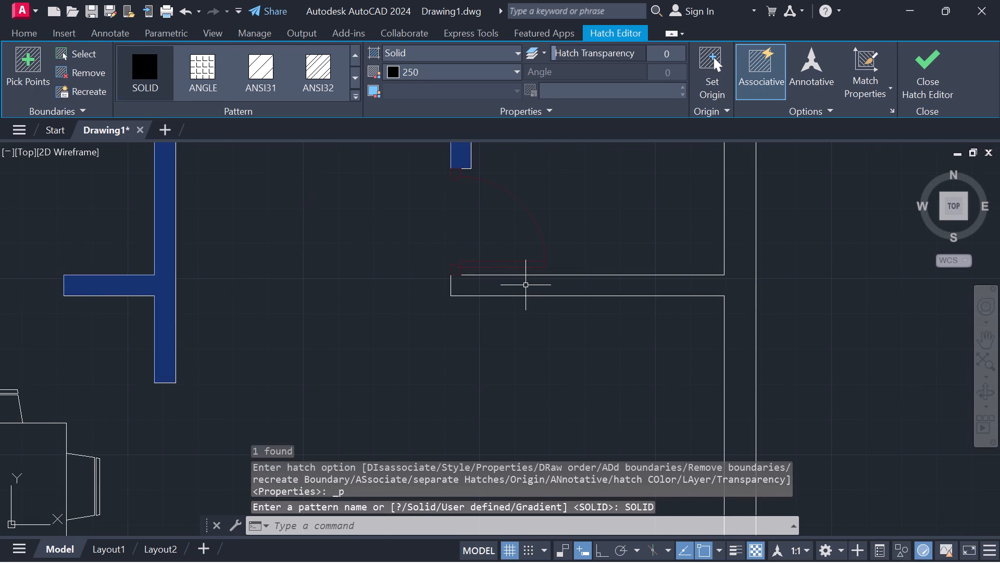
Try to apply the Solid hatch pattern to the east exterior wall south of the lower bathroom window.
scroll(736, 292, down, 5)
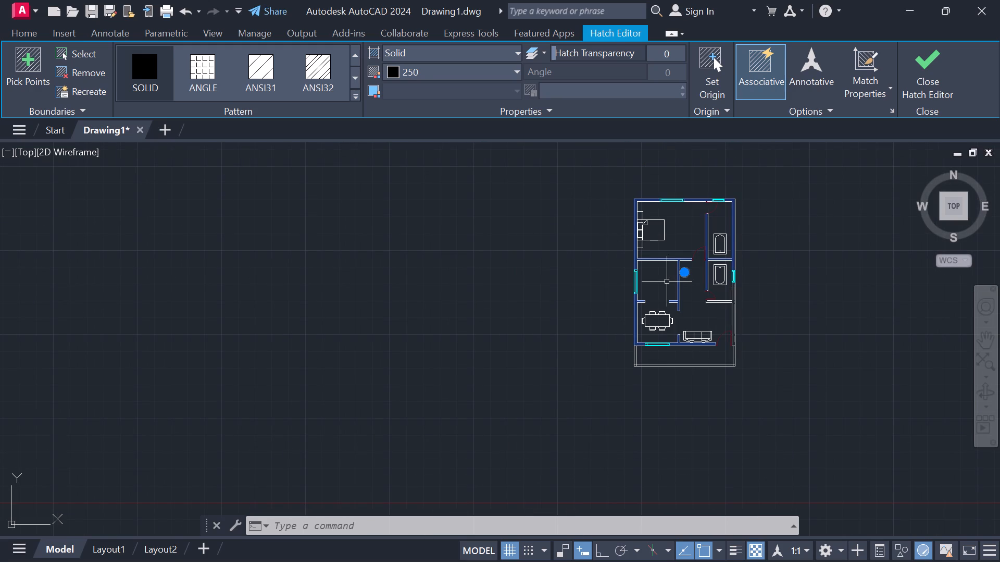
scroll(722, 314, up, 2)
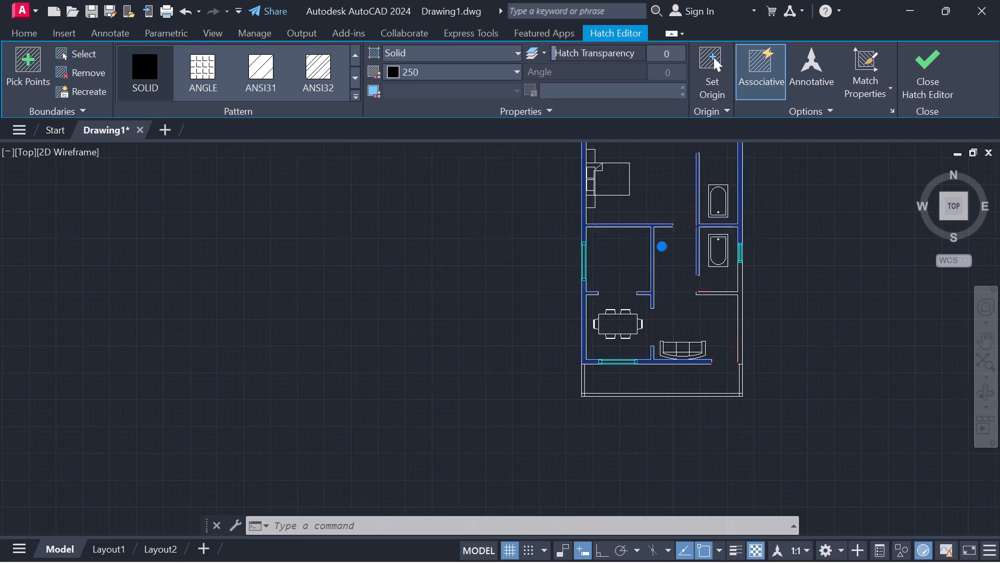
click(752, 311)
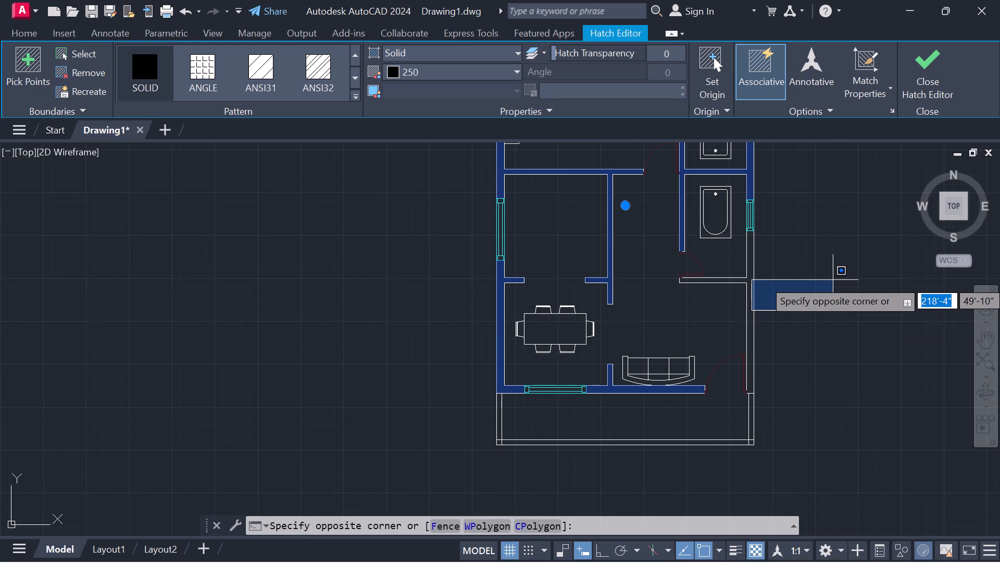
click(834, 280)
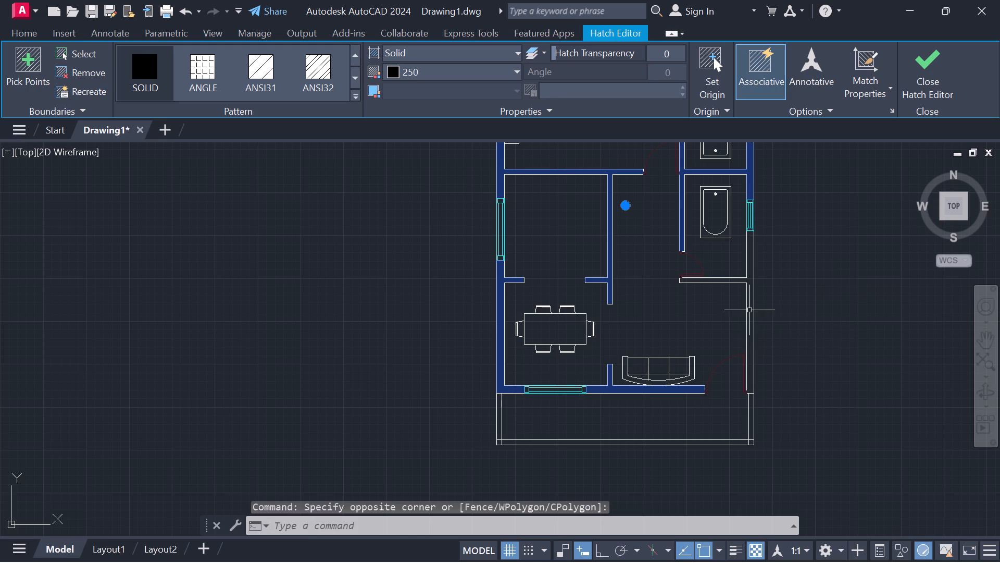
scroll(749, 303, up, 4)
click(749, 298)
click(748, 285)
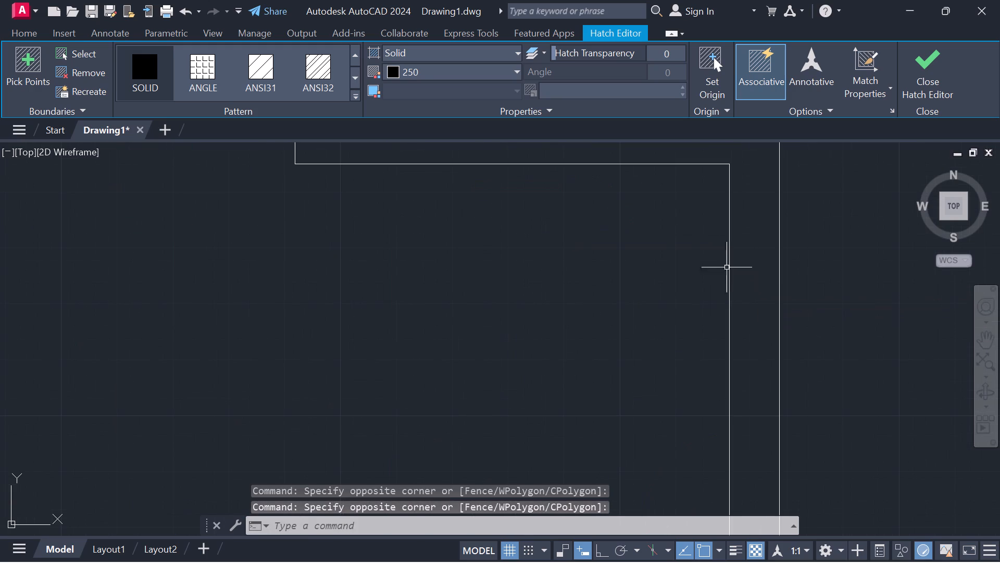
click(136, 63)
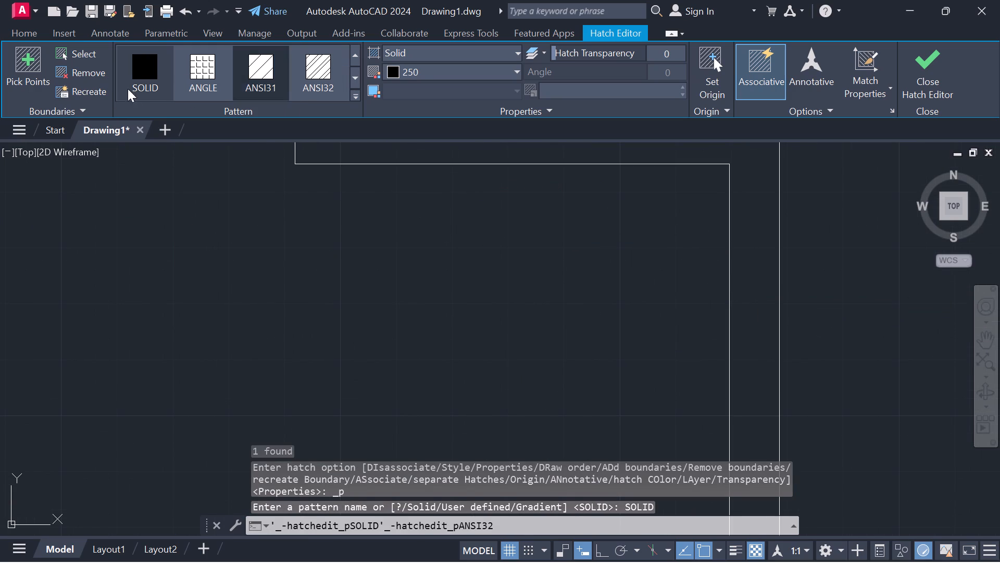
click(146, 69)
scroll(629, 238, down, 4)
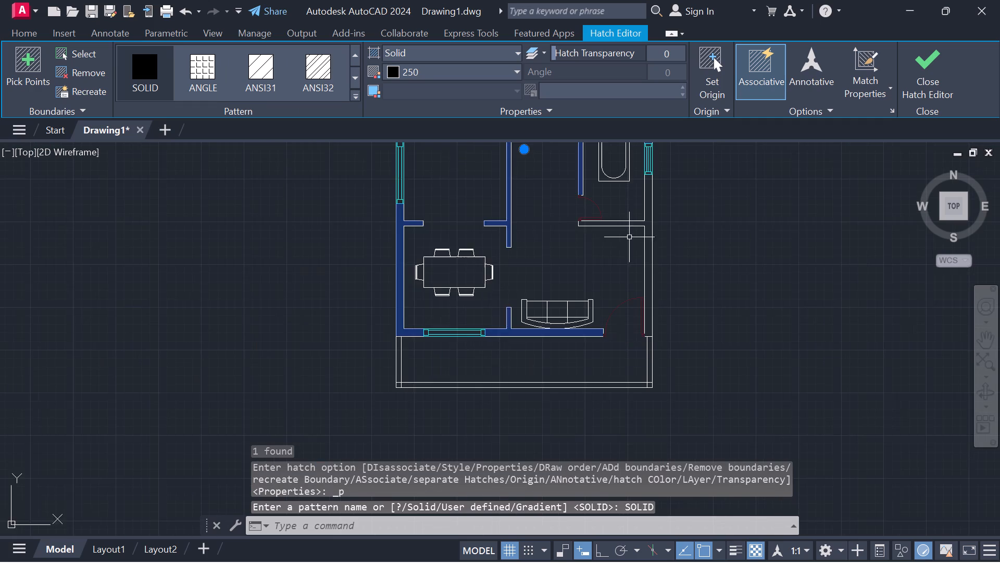
Finish the open hatch edit and hatch the east exterior wall south of the lower bathroom window, with its adjoining partition, Solid in colour 250.
scroll(622, 238, down, 2)
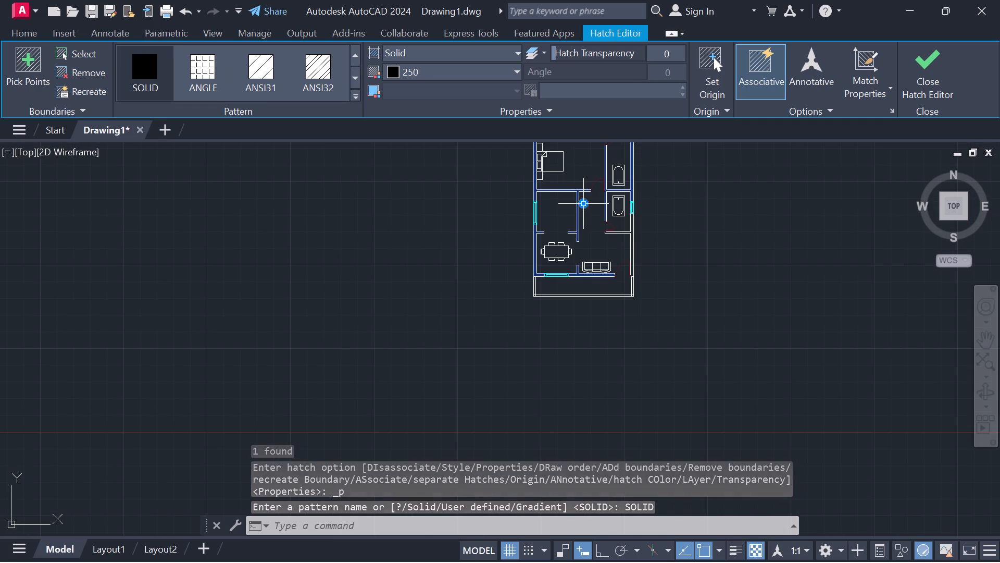
scroll(630, 250, up, 4)
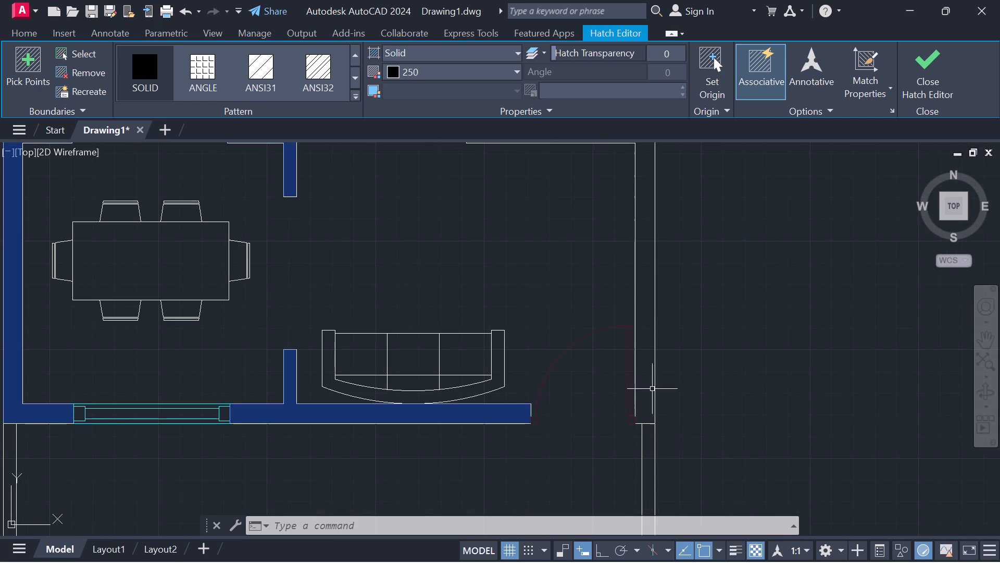
click(920, 70)
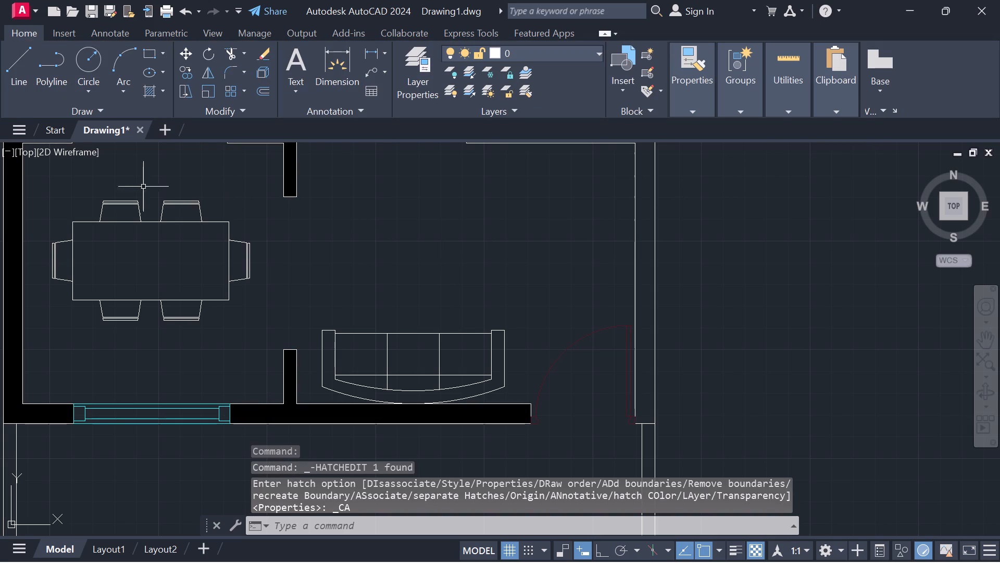
click(151, 96)
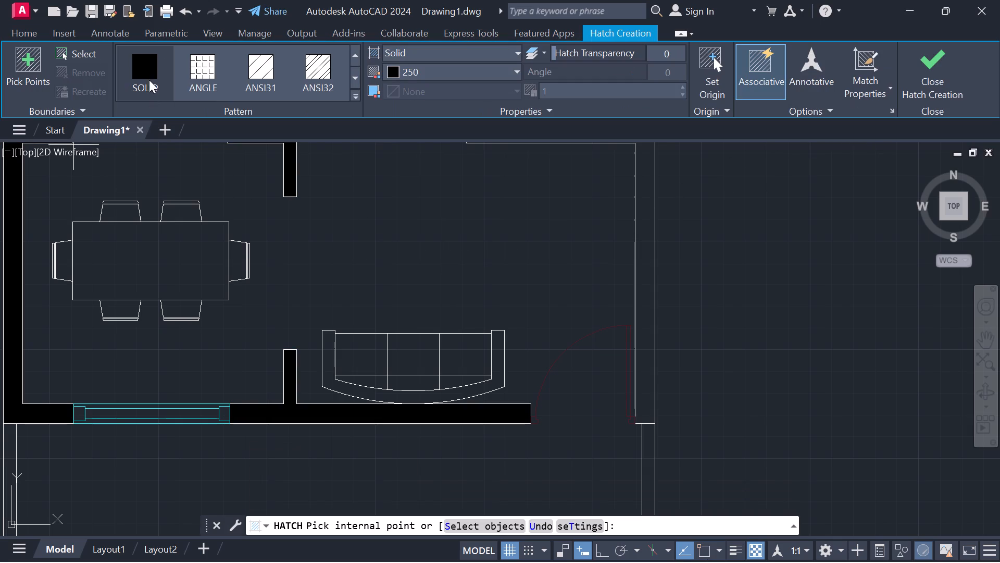
click(147, 76)
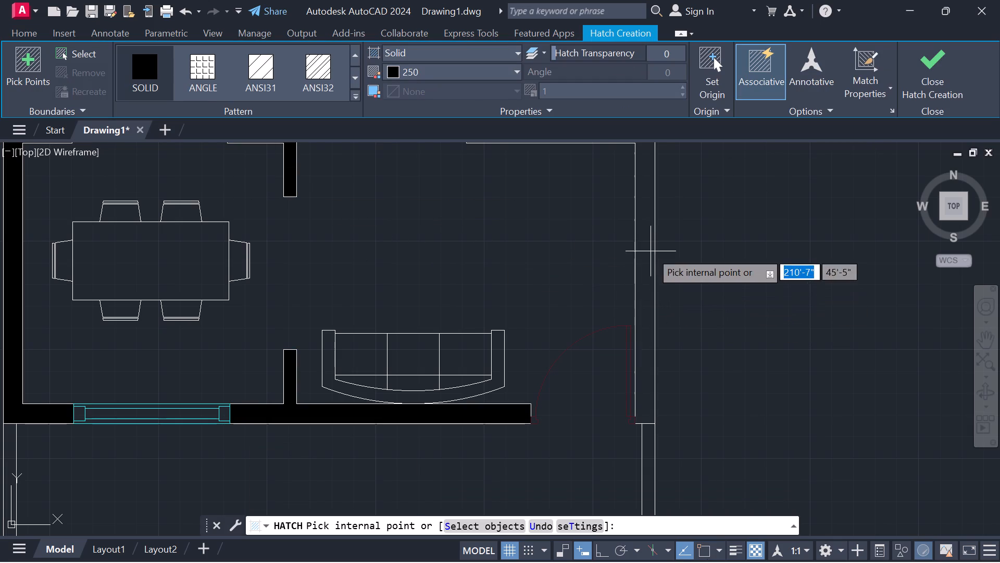
click(651, 251)
scroll(650, 251, down, 2)
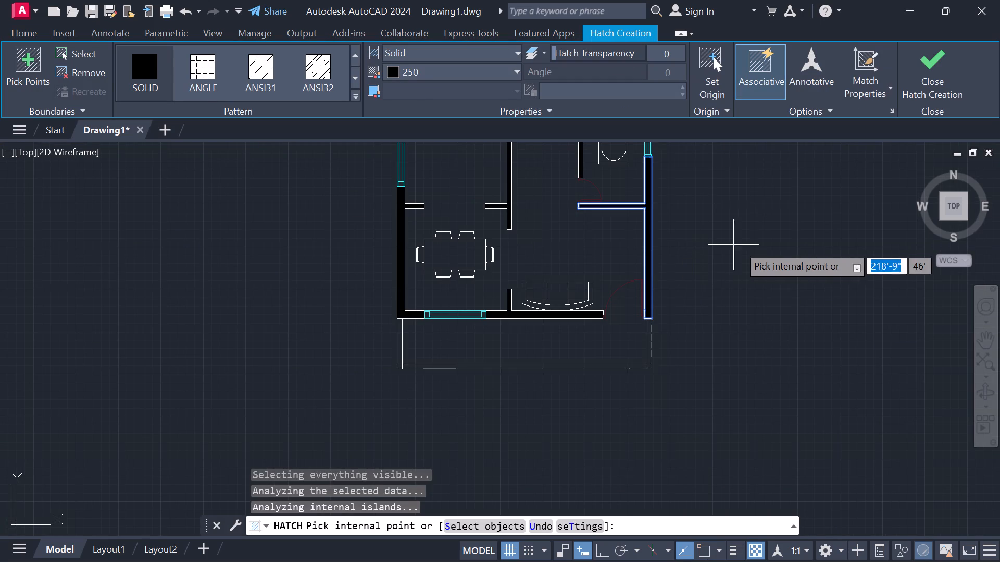
click(945, 75)
Examine the wall hatching throughout the floor plan, from the entrance up to the north exterior wall and back.
scroll(782, 259, down, 1)
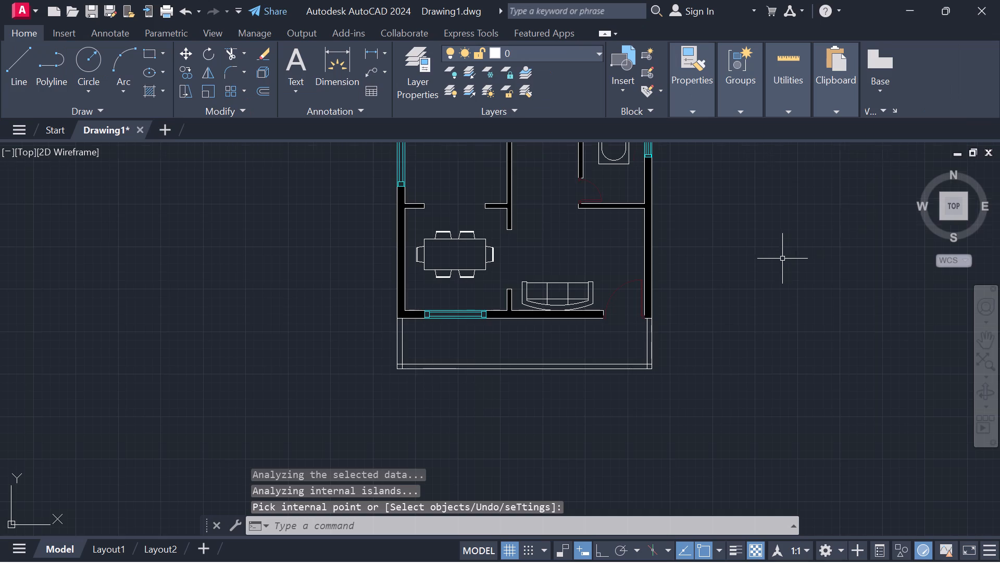
scroll(782, 259, down, 1)
scroll(716, 261, up, 3)
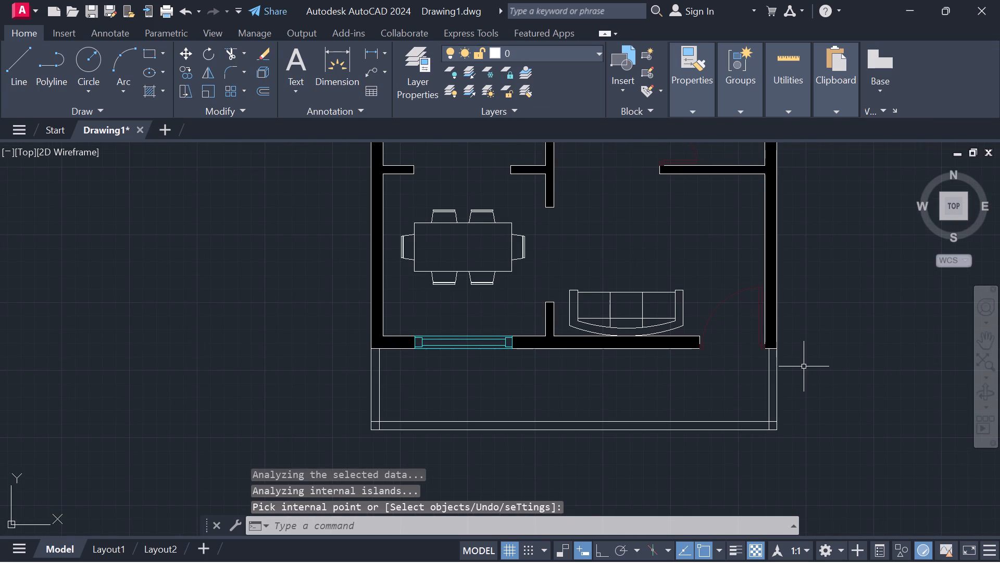
scroll(804, 368, up, 1)
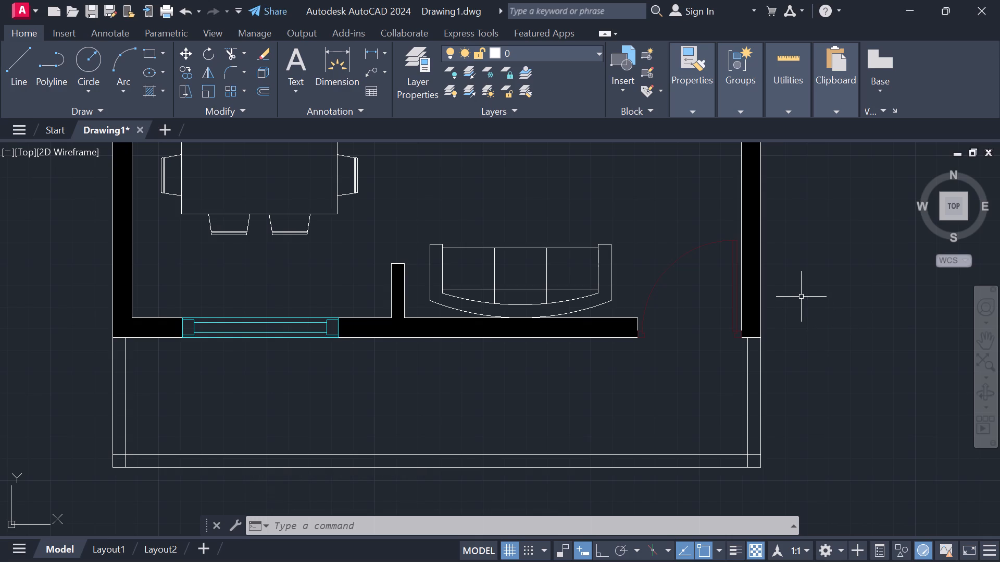
middle_drag(798, 295, 826, 467)
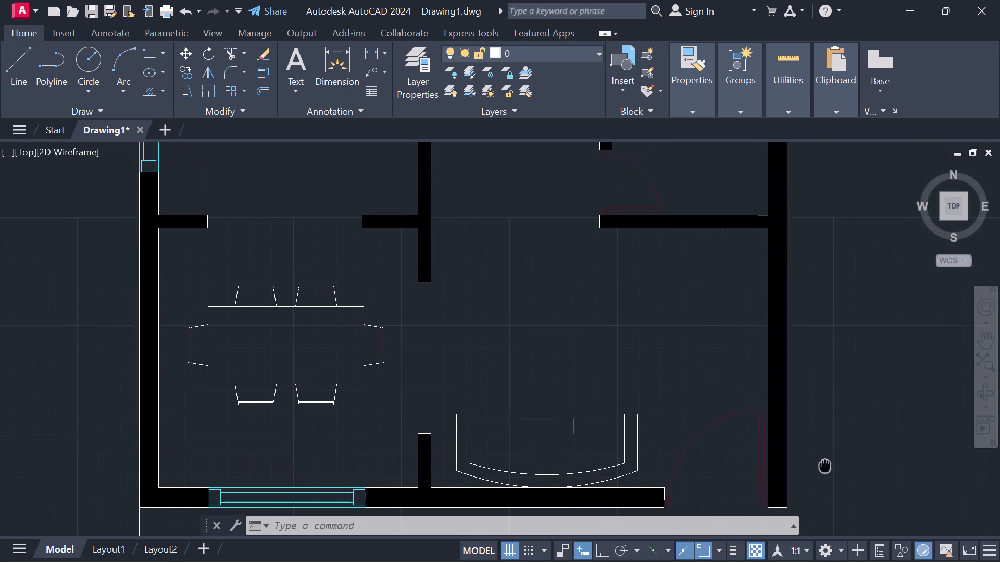
middle_drag(826, 467, 826, 476)
middle_drag(820, 327, 816, 361)
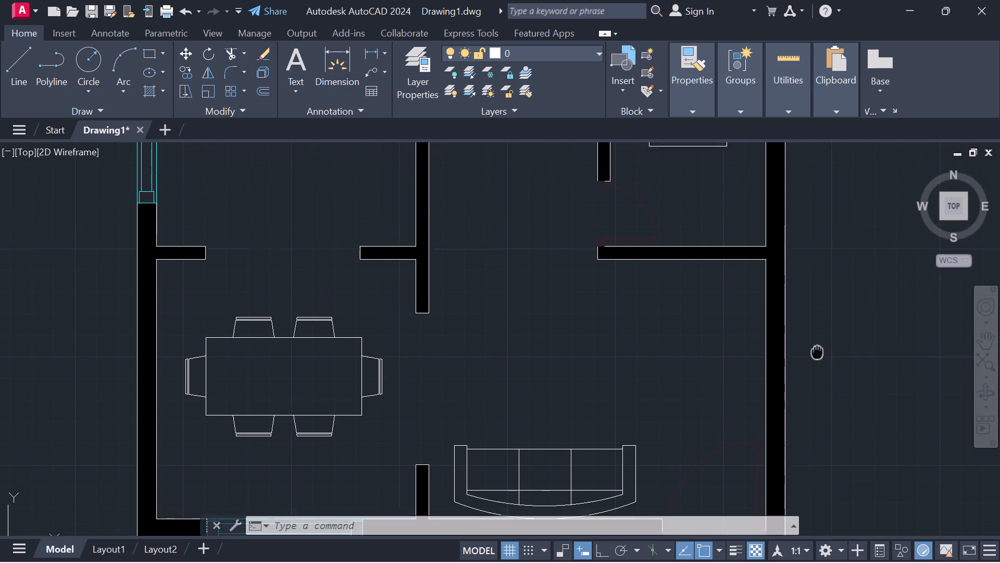
middle_drag(816, 361, 816, 499)
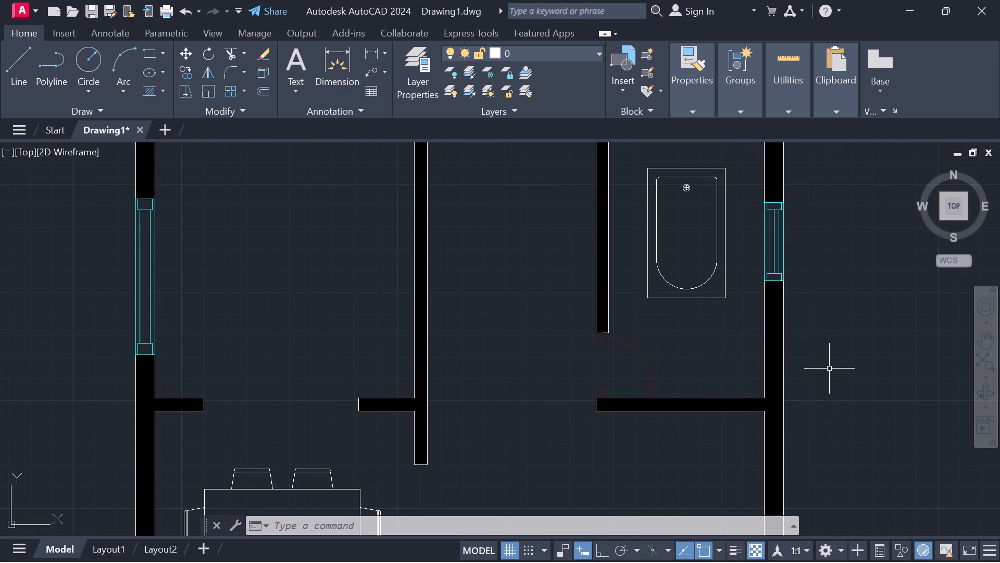
middle_drag(829, 369, 836, 490)
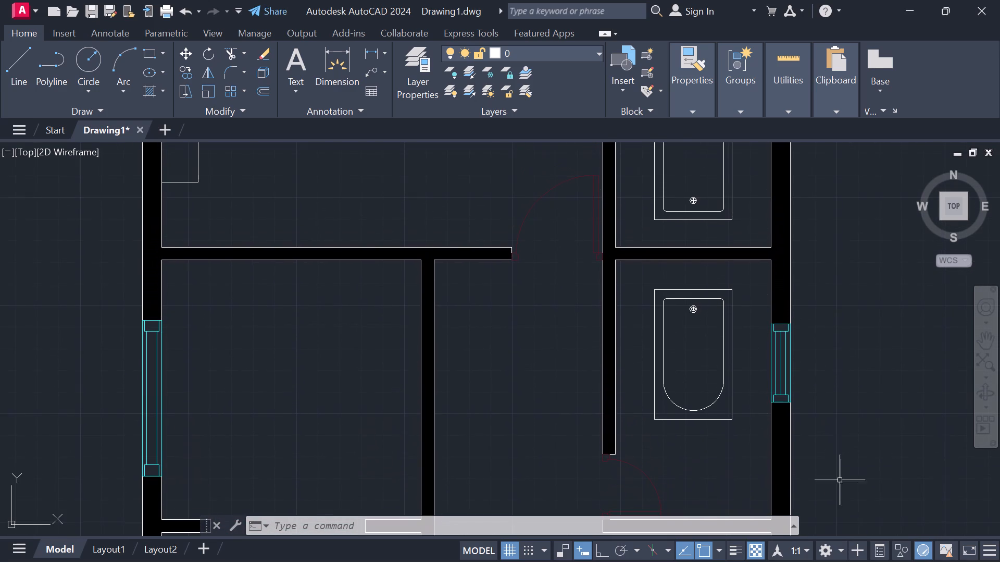
middle_drag(842, 353, 840, 456)
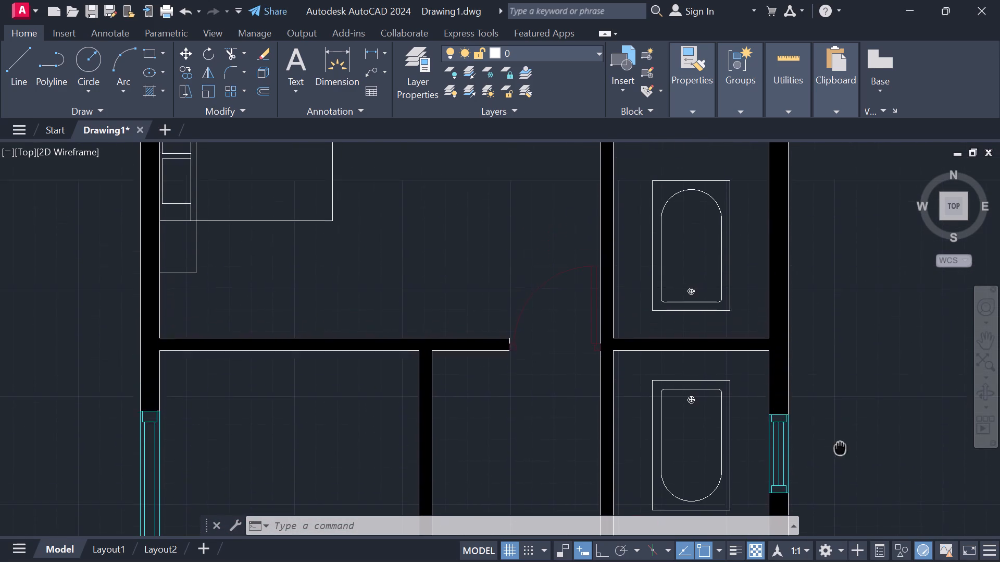
middle_drag(840, 456, 843, 493)
middle_drag(833, 376, 834, 394)
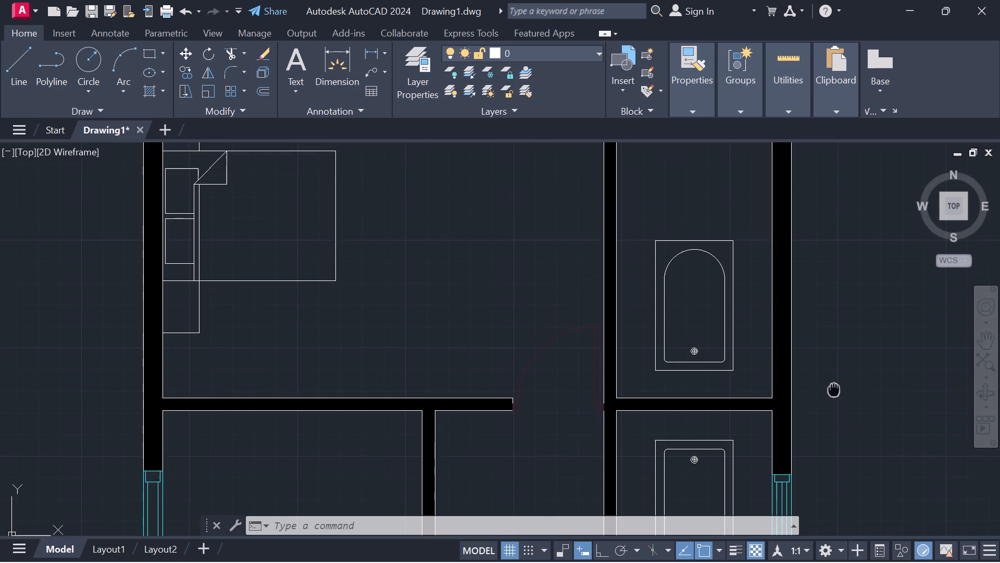
middle_drag(834, 394, 821, 512)
middle_drag(823, 414, 824, 436)
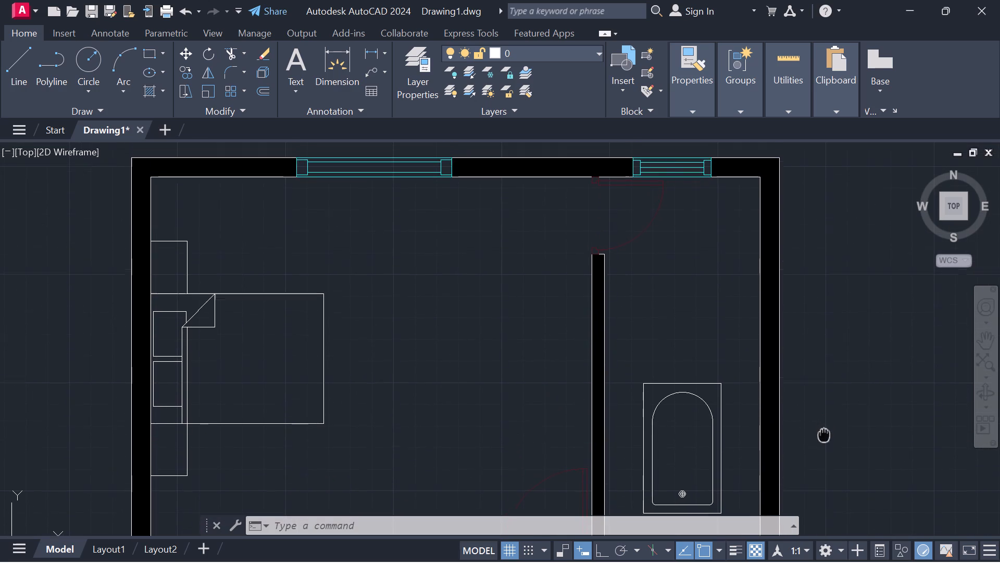
middle_drag(824, 436, 824, 454)
middle_drag(824, 454, 807, 339)
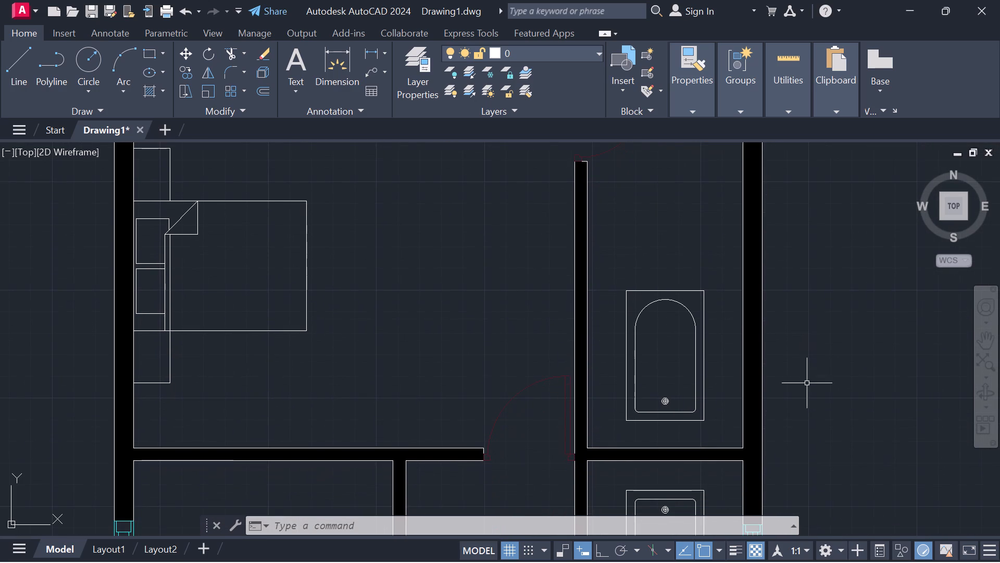
middle_drag(796, 462, 793, 343)
scroll(793, 343, down, 3)
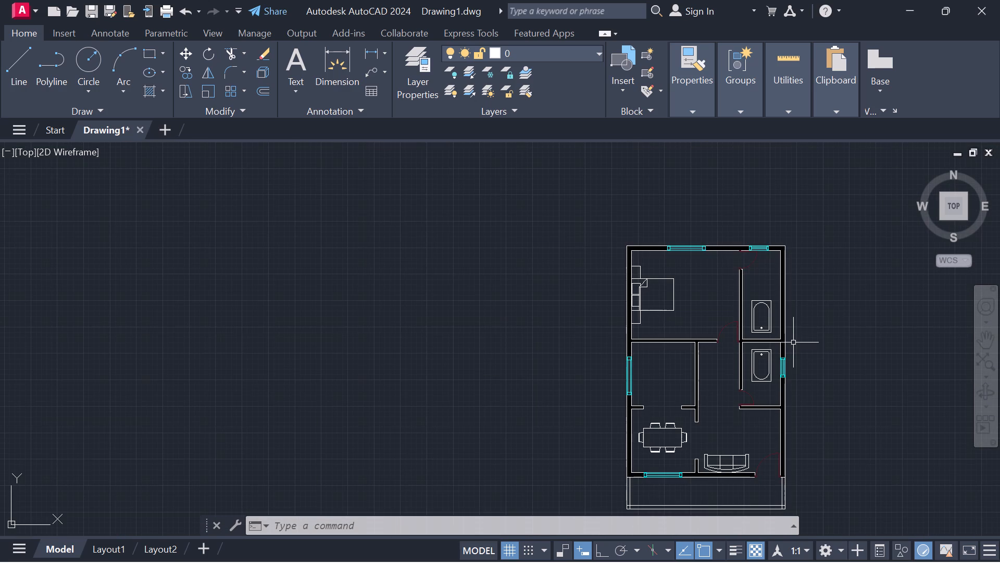
scroll(802, 352, up, 3)
middle_drag(807, 371, 792, 340)
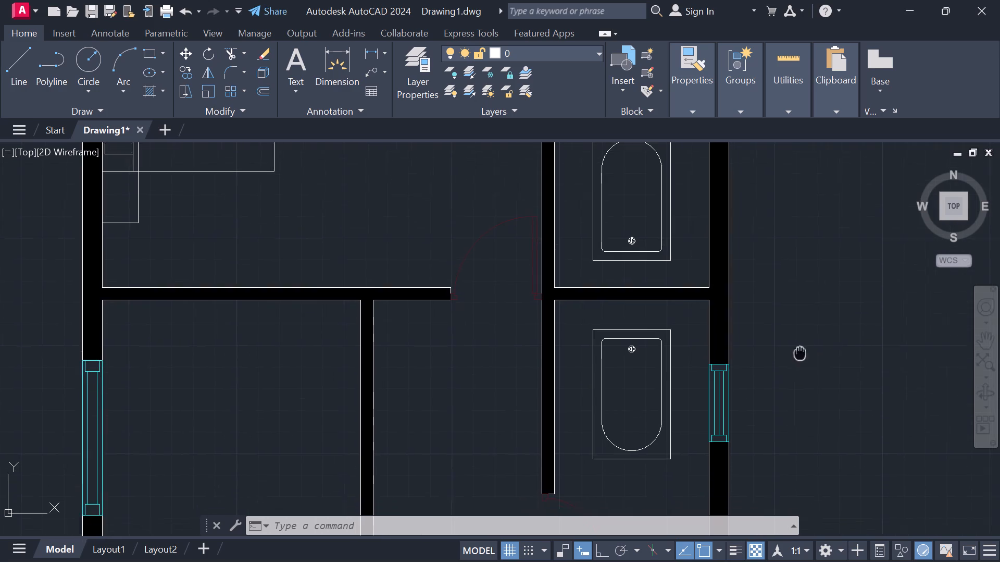
middle_drag(792, 340, 765, 247)
scroll(765, 247, down, 2)
middle_drag(786, 340, 741, 251)
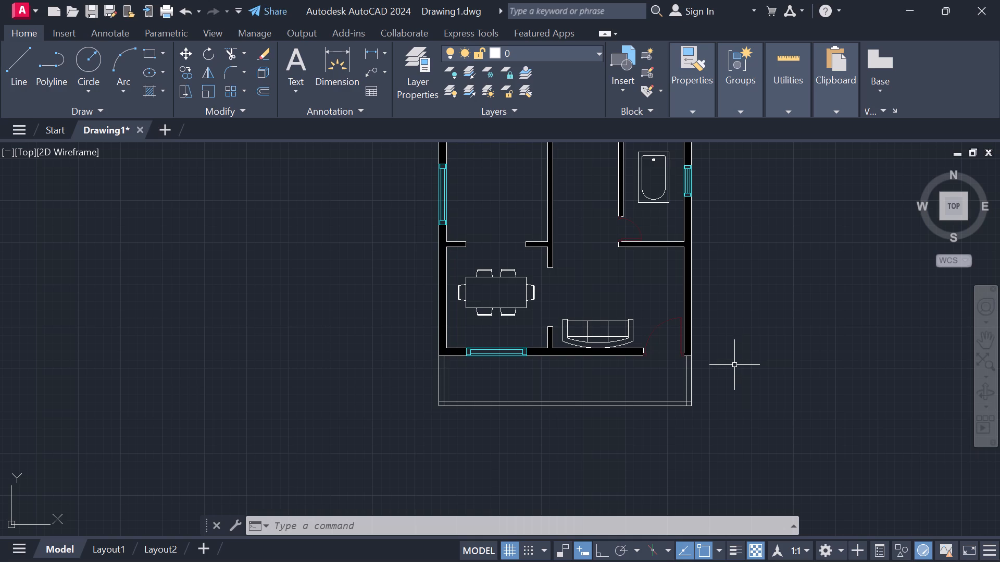
Start a multiline text box about 7'-10" across its diagonal, west of the master bedroom, with a text height of 9".
middle_drag(599, 267, 607, 295)
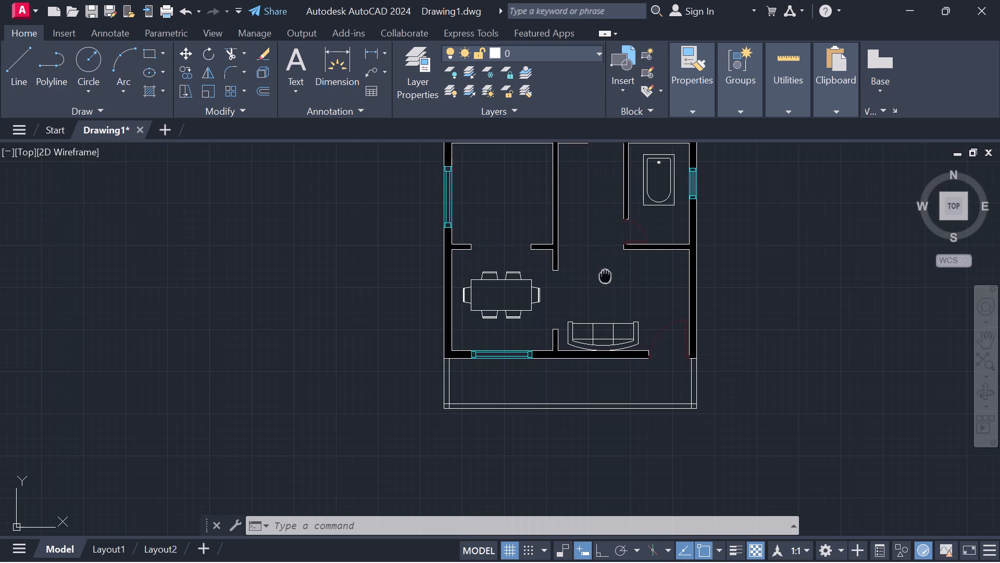
middle_drag(607, 295, 601, 395)
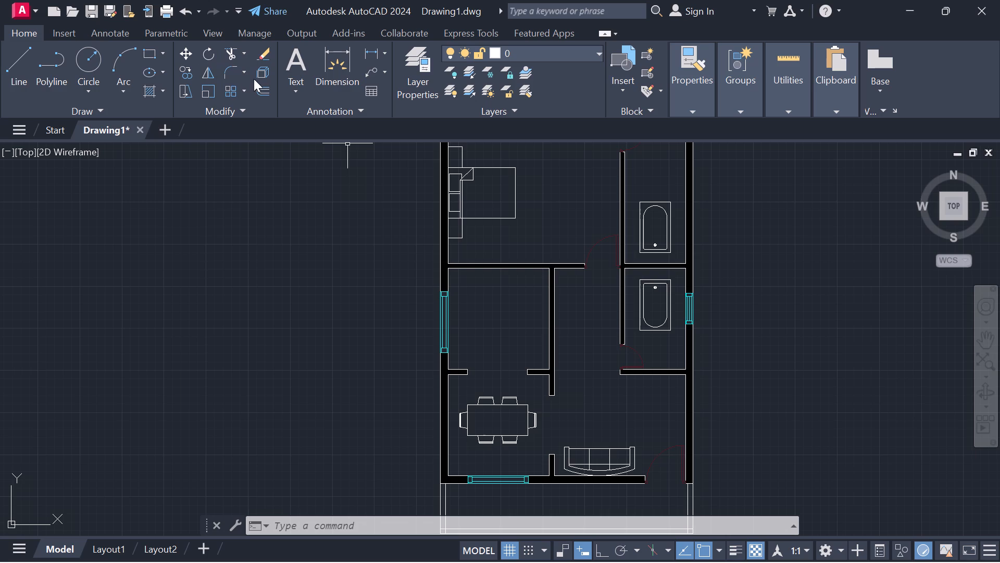
double_click(295, 57)
click(252, 224)
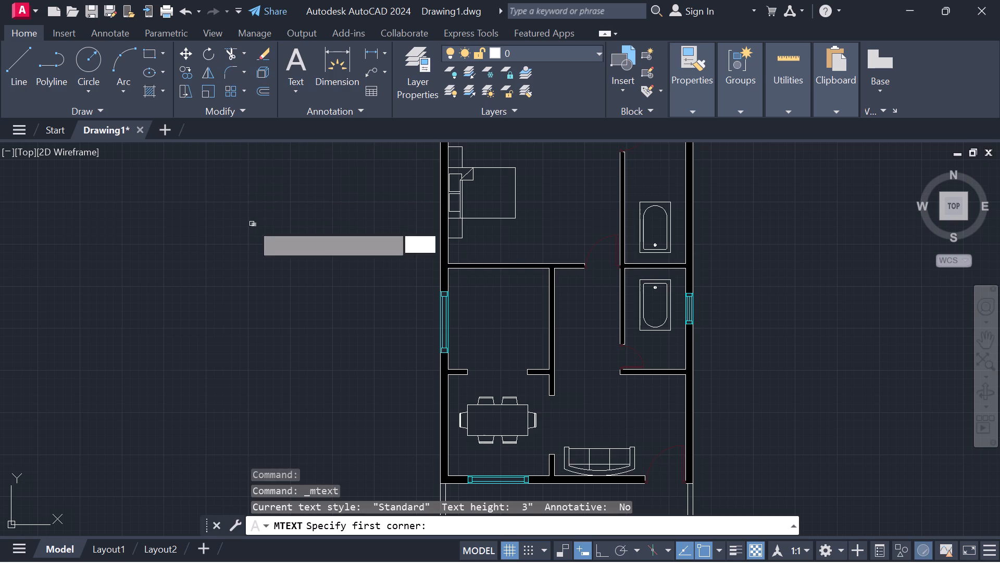
click(322, 261)
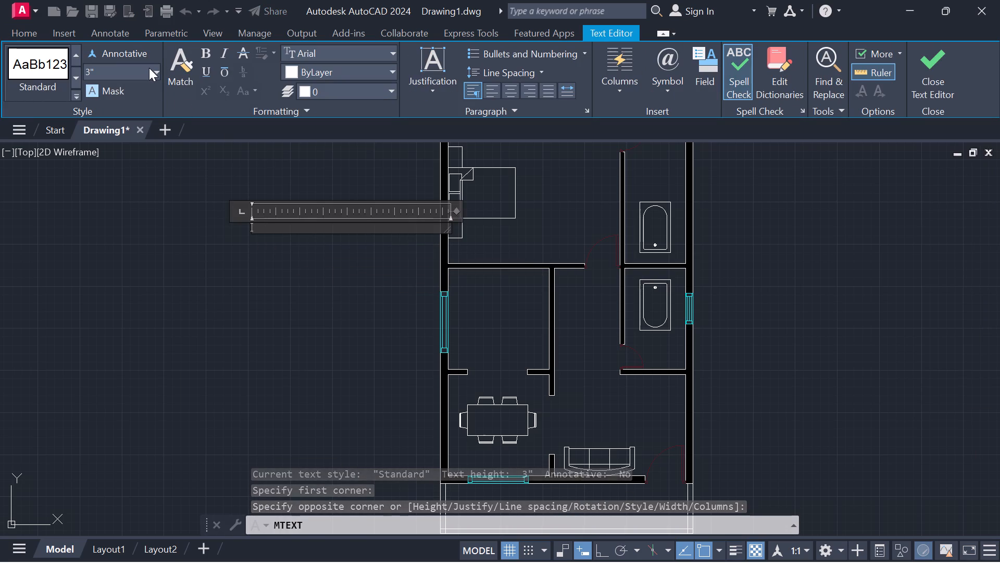
click(149, 68)
key(9)
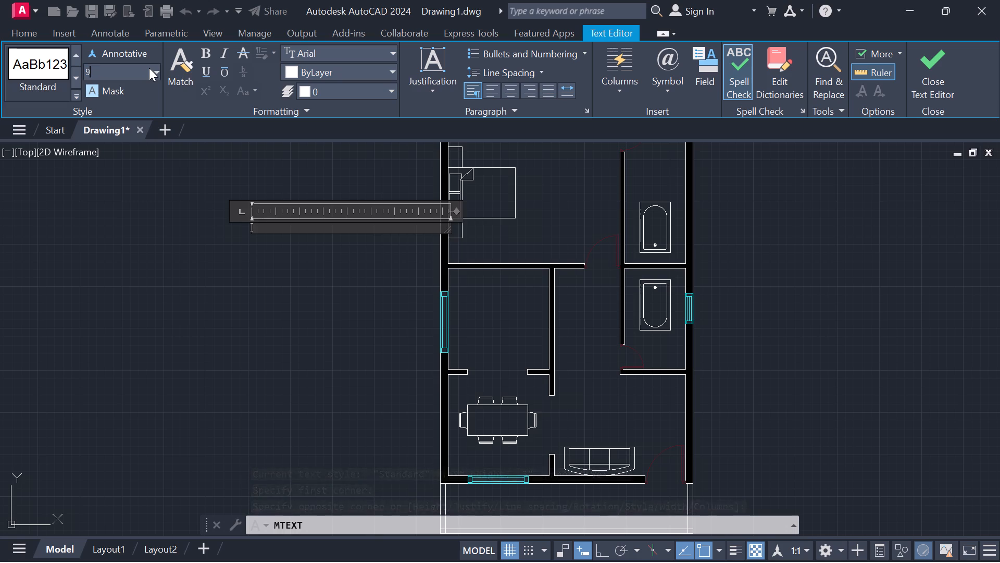
key(shift+quotedbl)
key(Return)
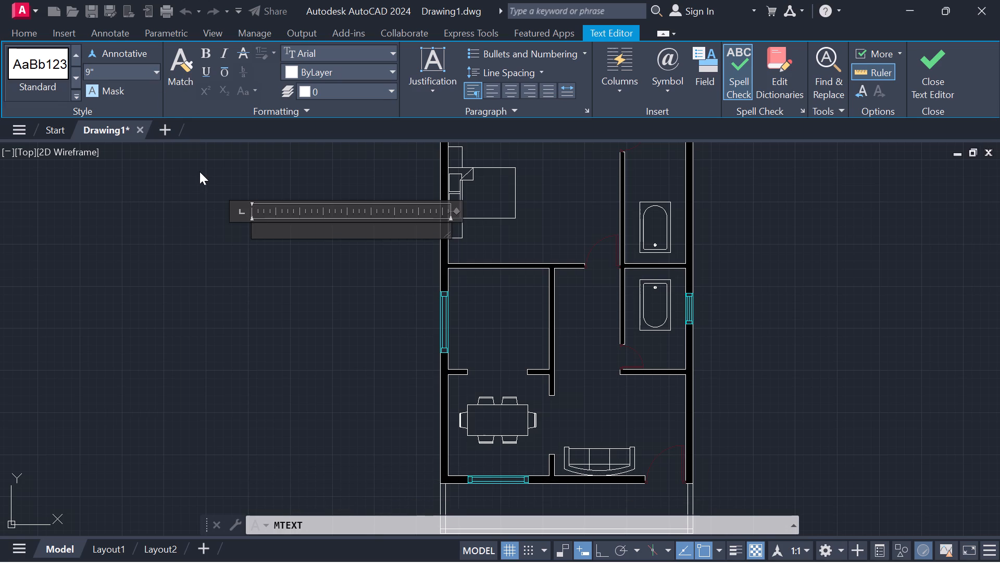
click(249, 222)
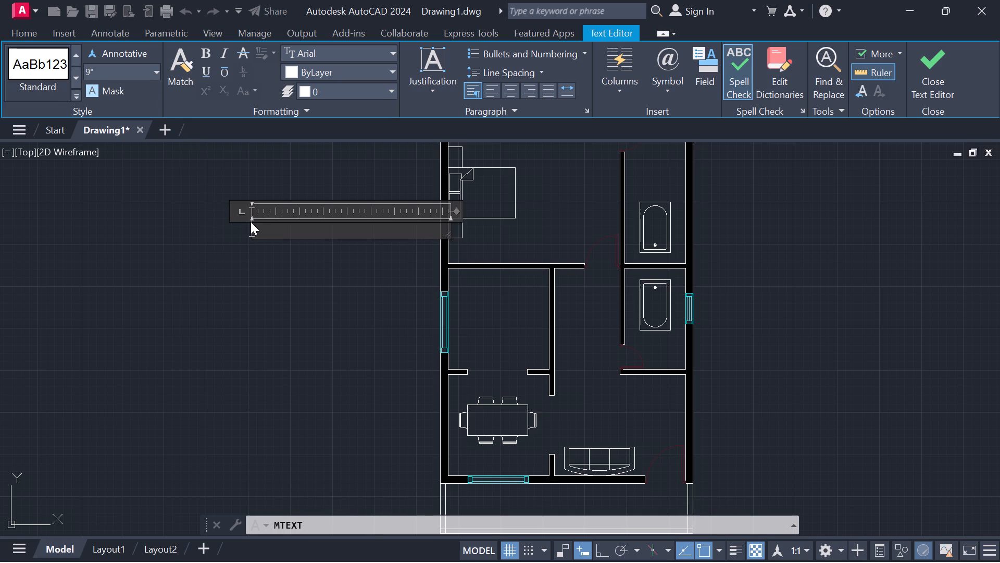
click(258, 228)
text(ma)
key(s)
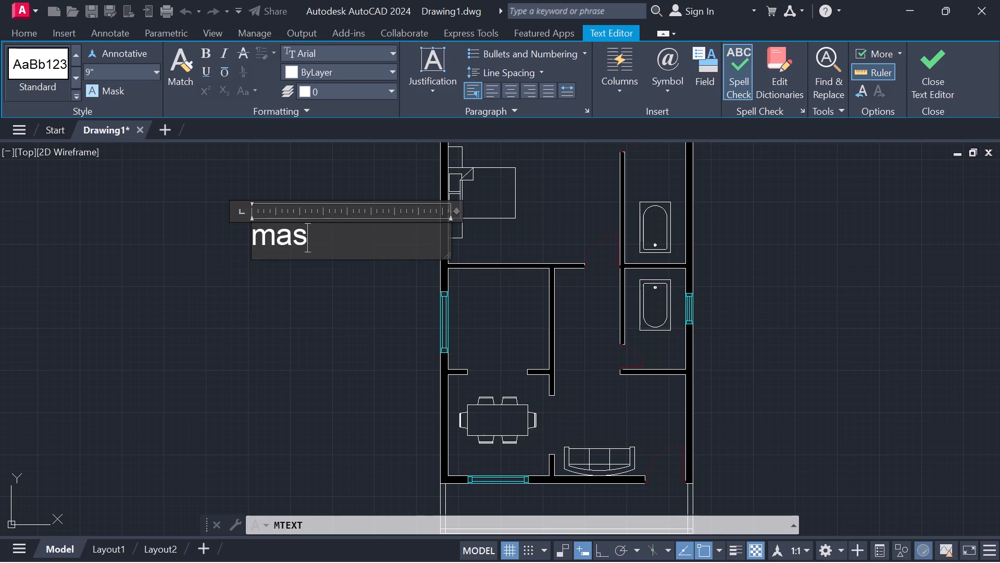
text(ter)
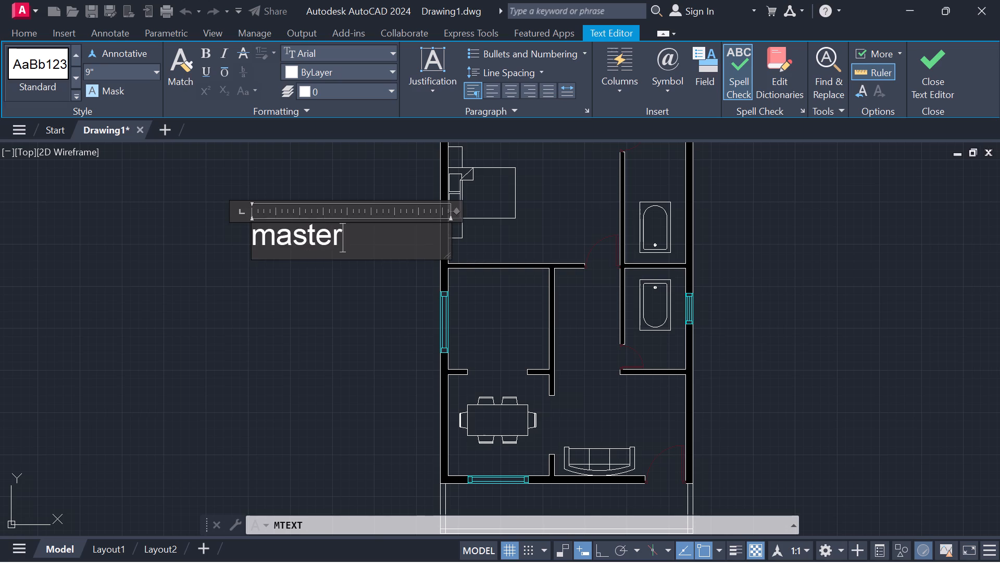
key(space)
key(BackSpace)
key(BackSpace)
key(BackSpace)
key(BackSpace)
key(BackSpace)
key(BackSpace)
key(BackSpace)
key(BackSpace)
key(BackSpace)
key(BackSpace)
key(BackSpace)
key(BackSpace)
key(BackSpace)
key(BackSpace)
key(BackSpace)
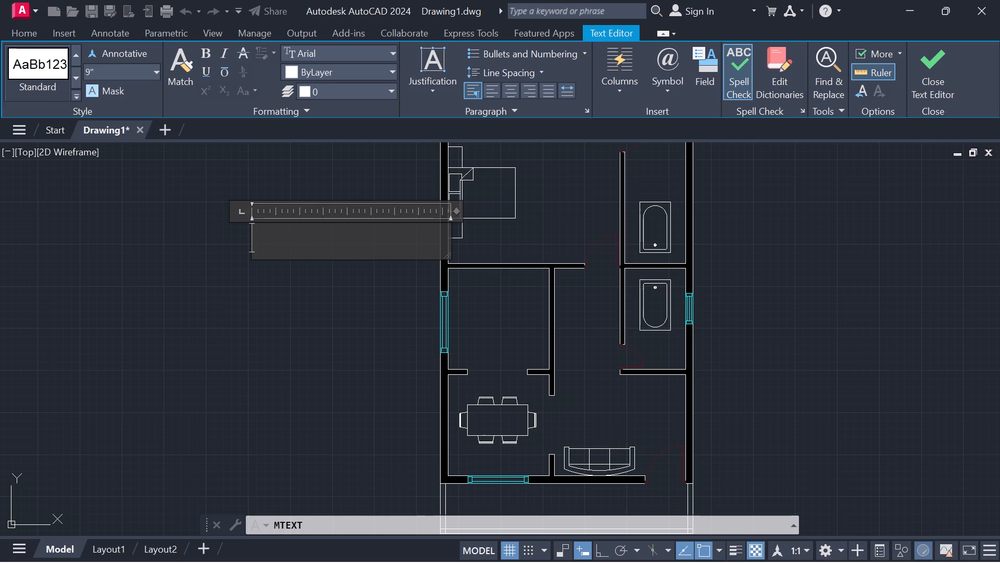
Enter the label MASTER / BED ROOM / [17'X14'] on three lines and finish the text.
text(MASTER)
key(Return)
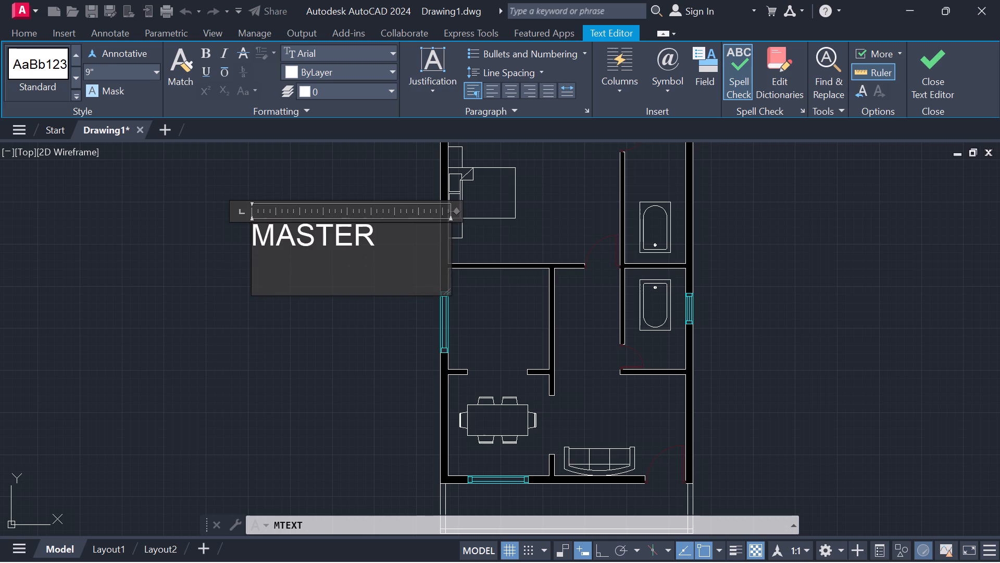
text(BED)
key(space)
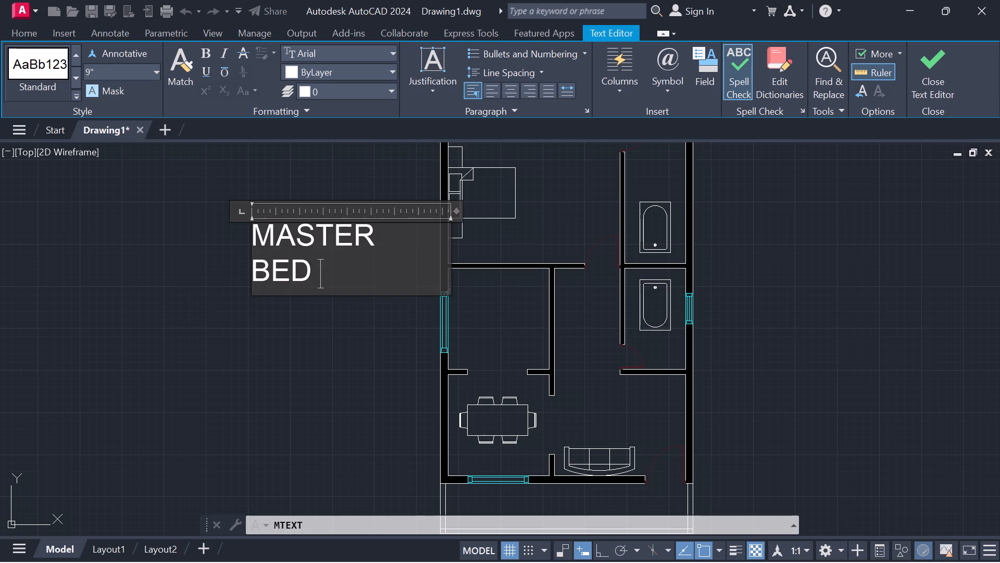
text(ROOM)
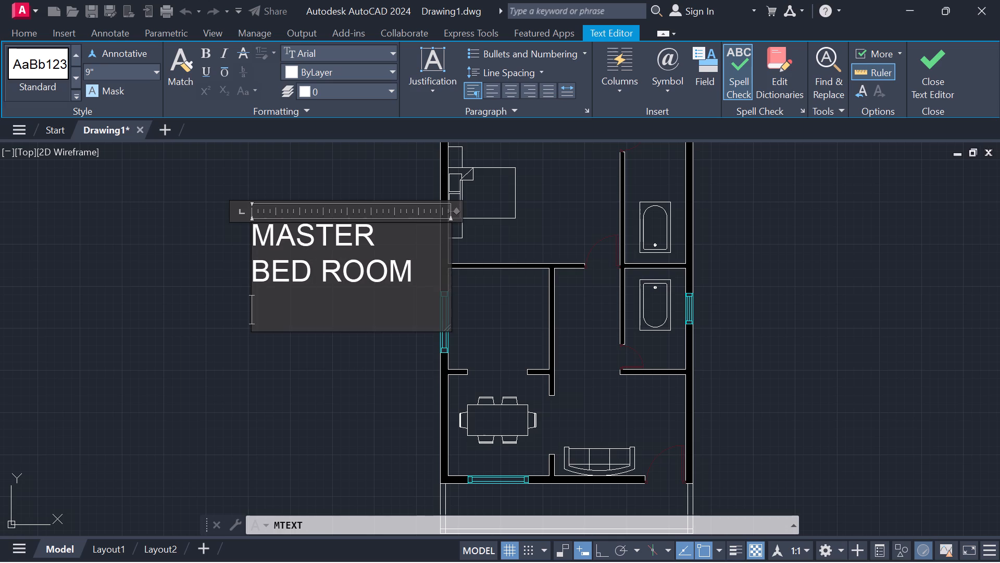
key(Return)
key(bracketleft)
text(17)
key(apostrophe)
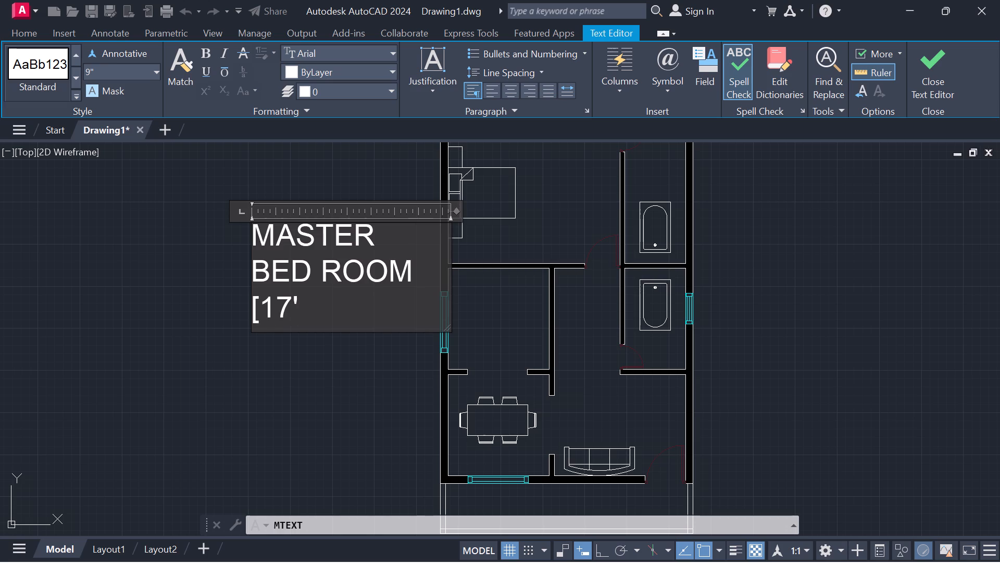
key(x)
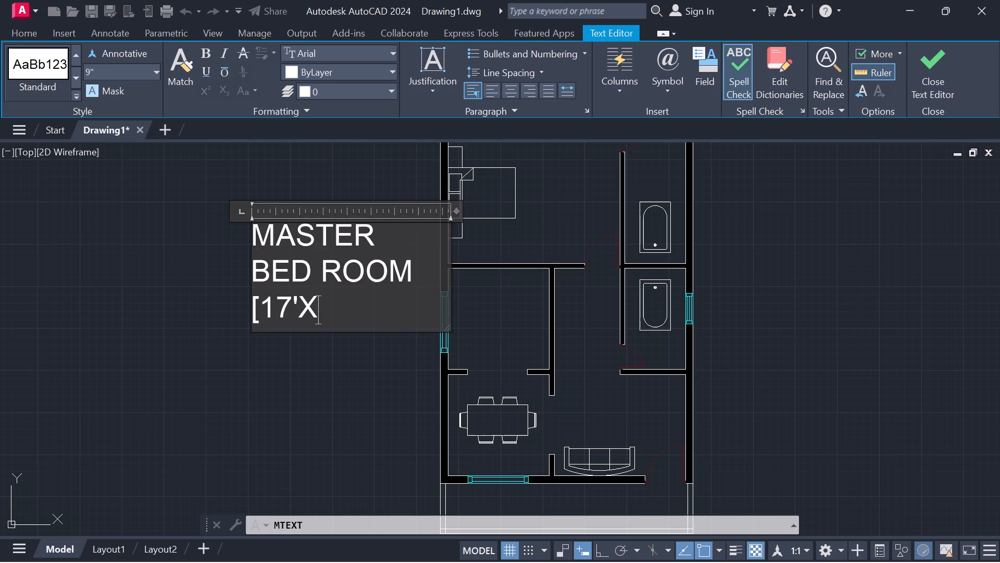
text(14)
key(apostrophe)
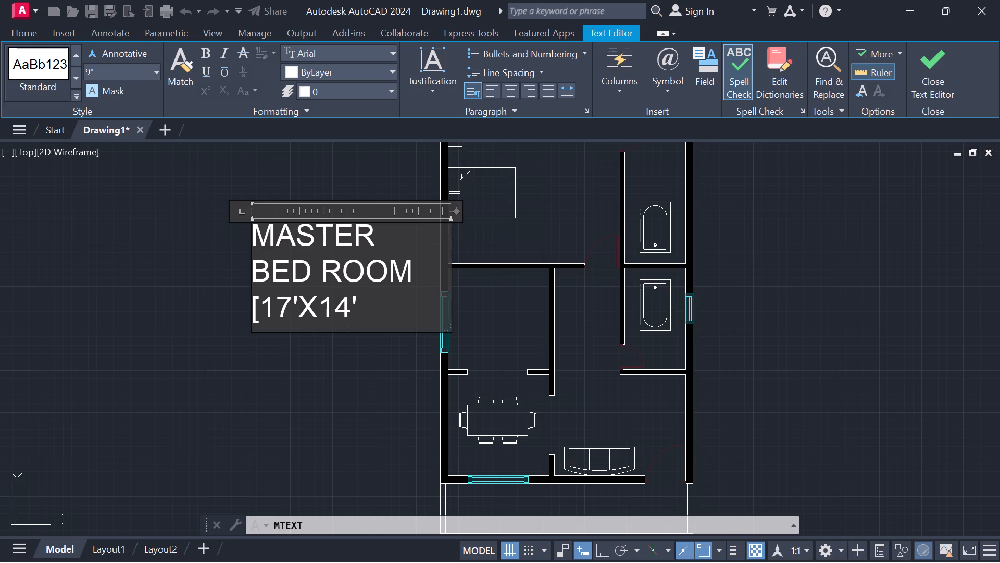
key(bracketright)
click(927, 60)
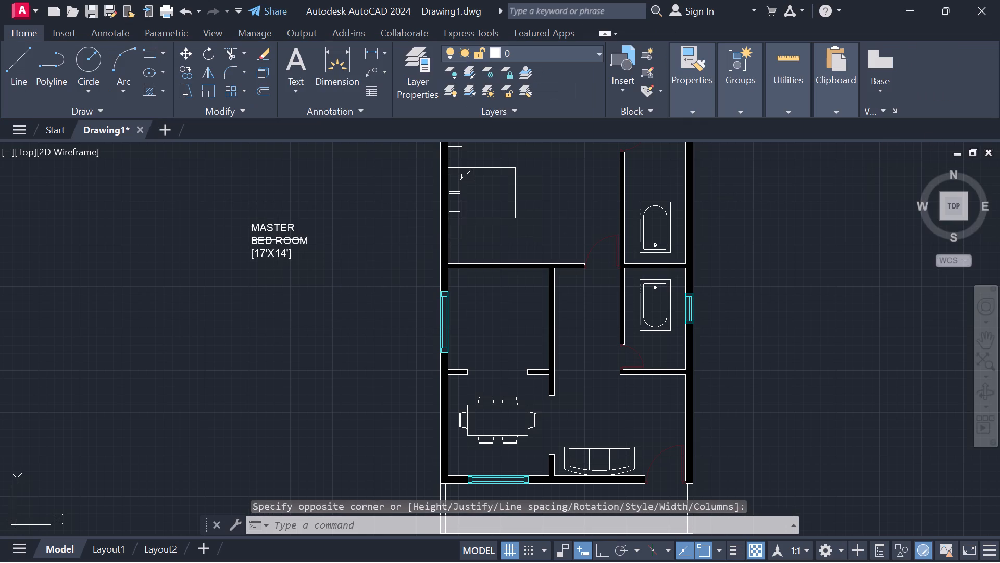
Move the master bedroom label inside the master bedroom, just east of the bed.
click(277, 240)
click(255, 227)
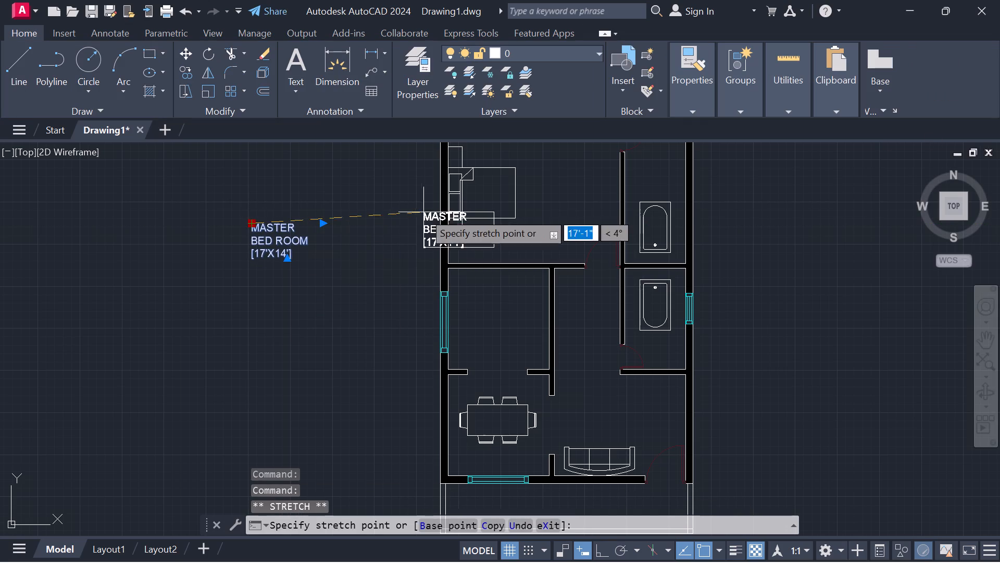
scroll(471, 181, up, 3)
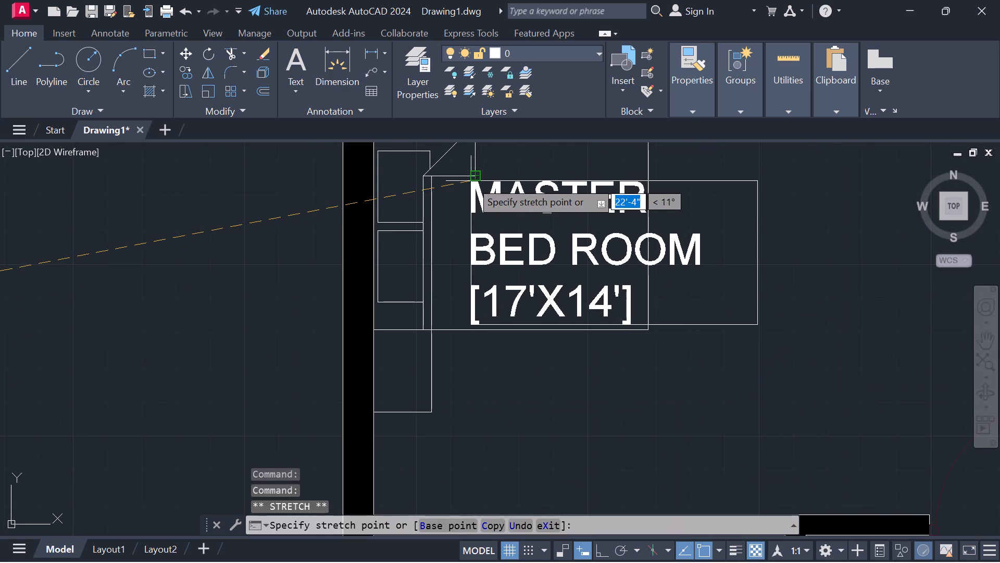
scroll(583, 203, down, 2)
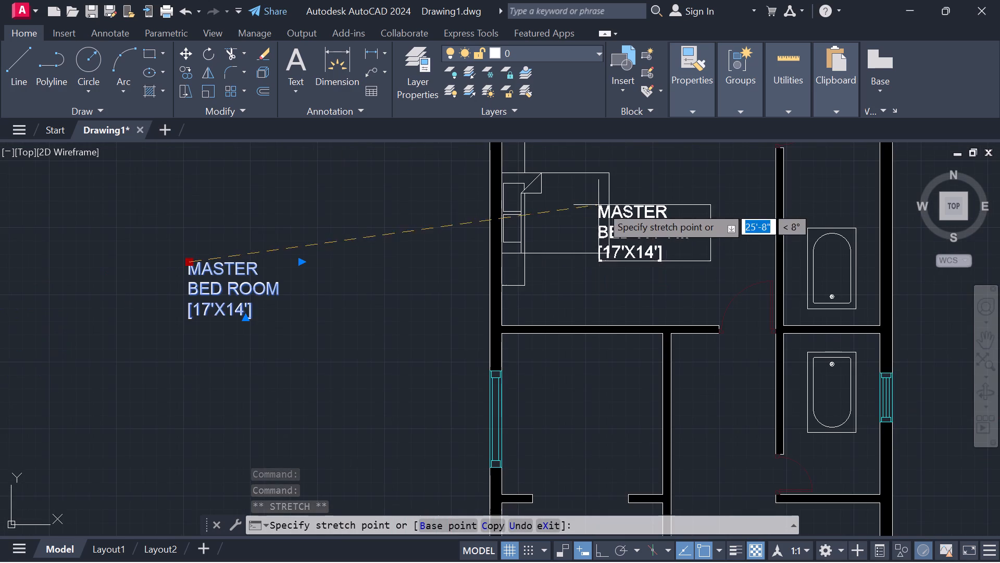
click(626, 189)
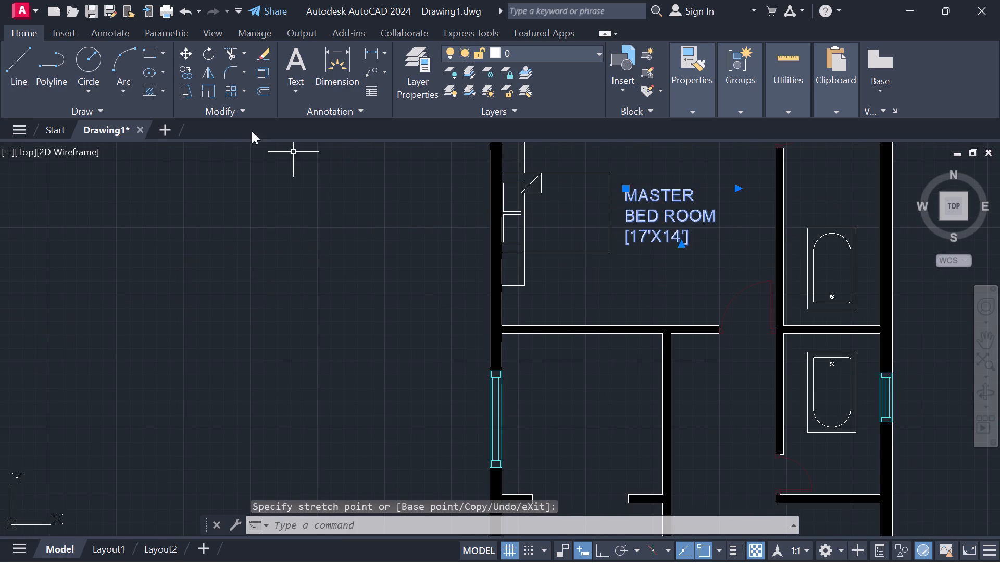
Copy the master bedroom label into the upper bathroom north of its tub and the lower bathroom south of its tub.
click(188, 76)
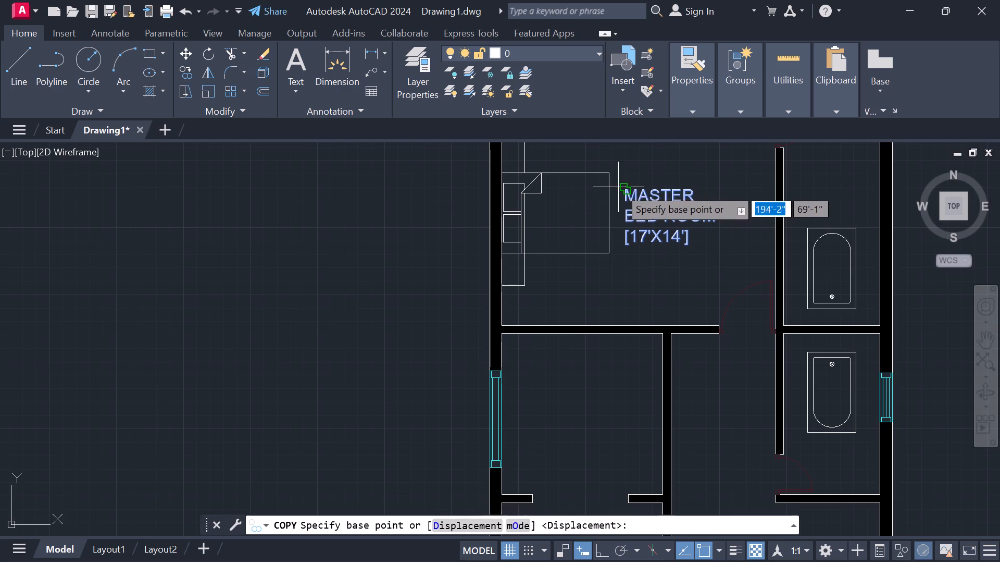
click(628, 192)
scroll(695, 238, down, 1)
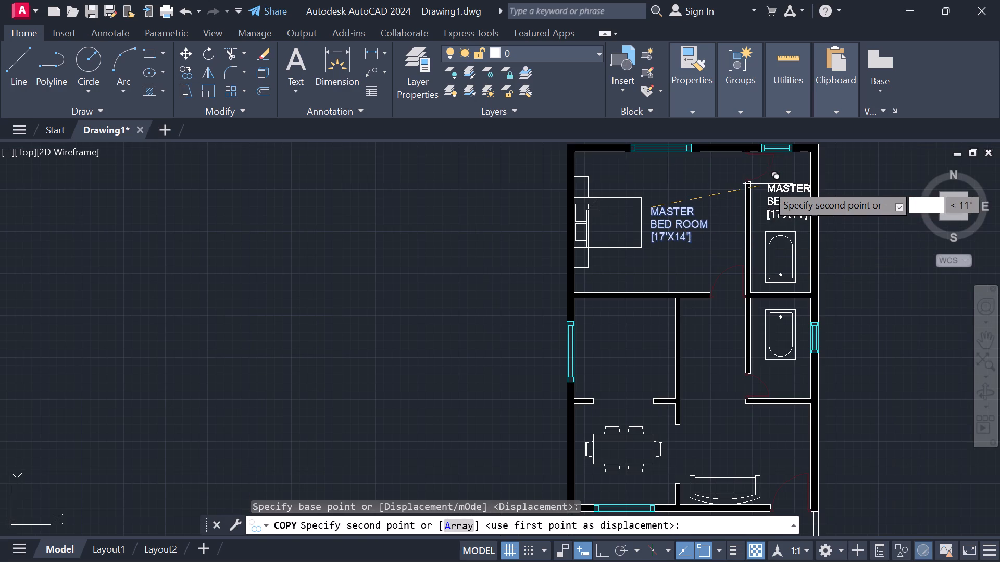
scroll(766, 184, up, 2)
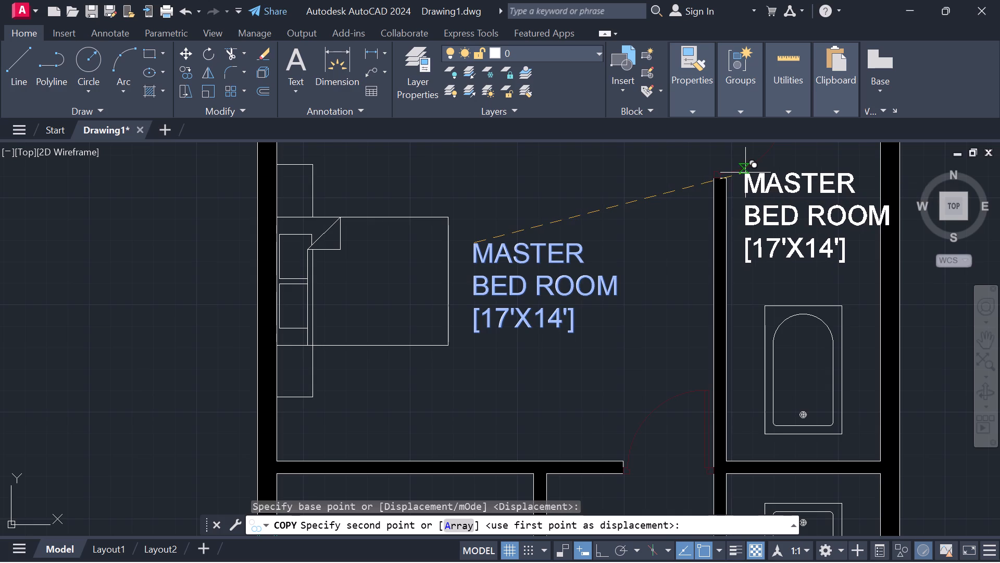
click(745, 173)
scroll(715, 249, down, 1)
middle_drag(709, 265, 638, 112)
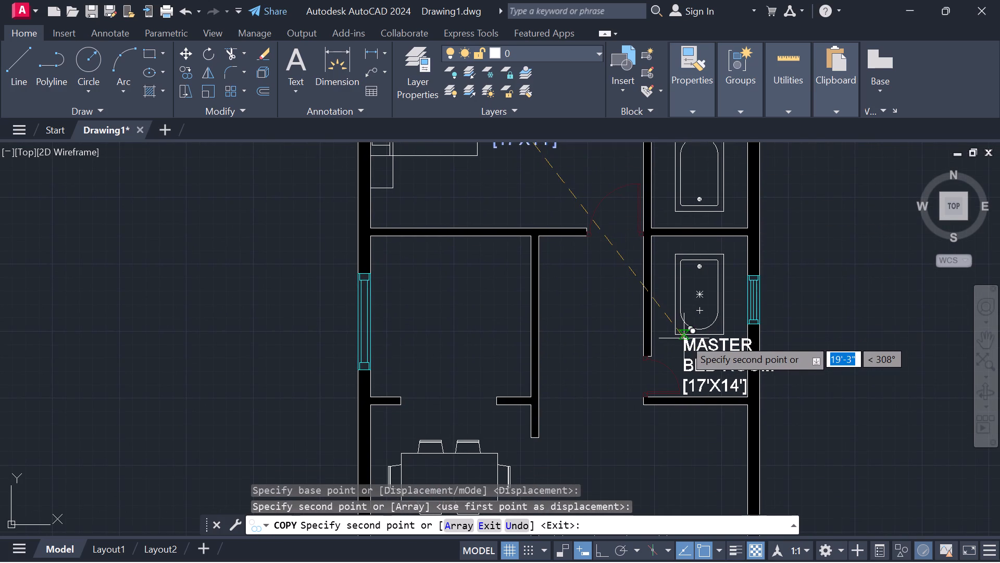
scroll(678, 351, up, 3)
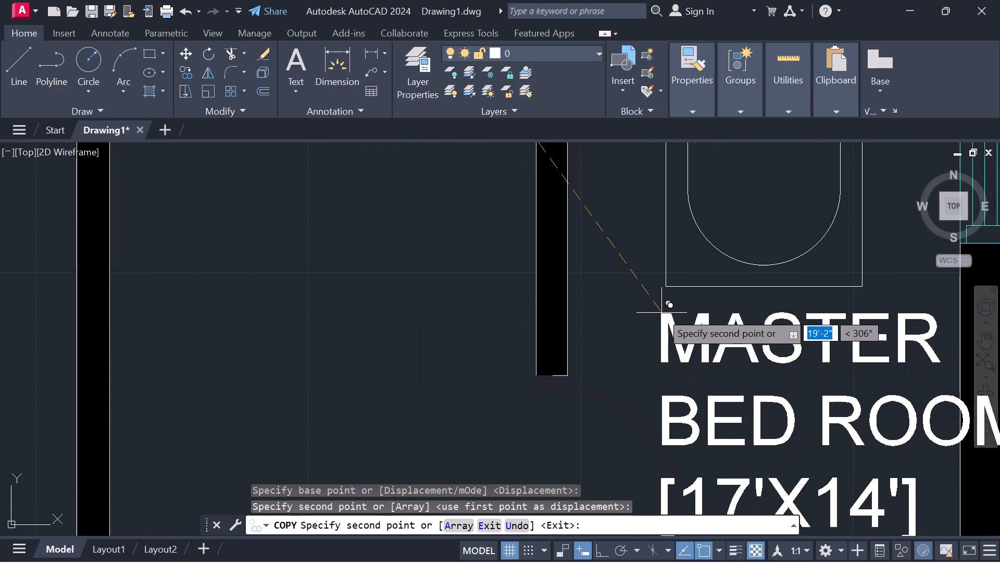
scroll(654, 304, down, 1)
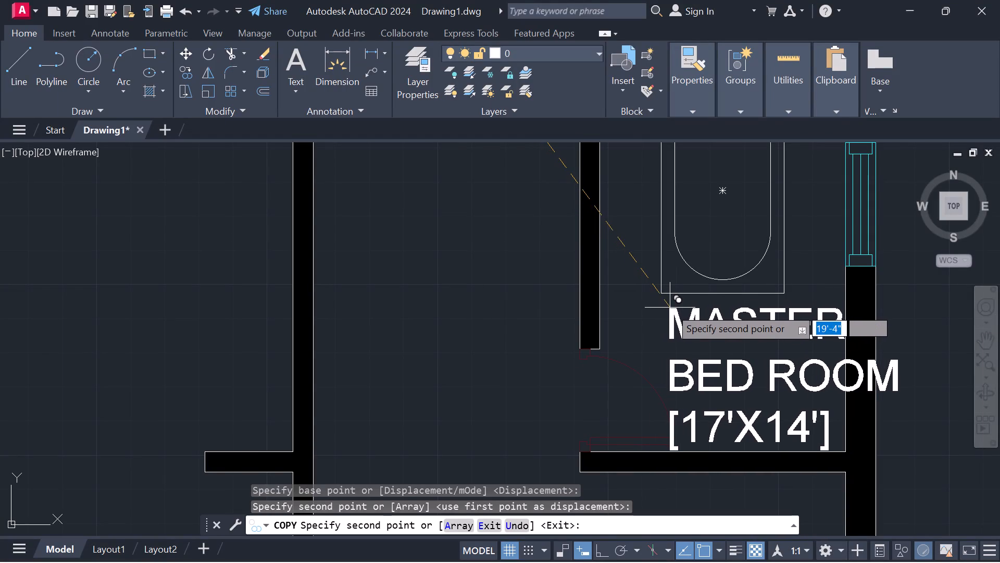
click(670, 309)
Place further copies of the label in the room south of the master bedroom and over the dining table.
scroll(556, 324, down, 1)
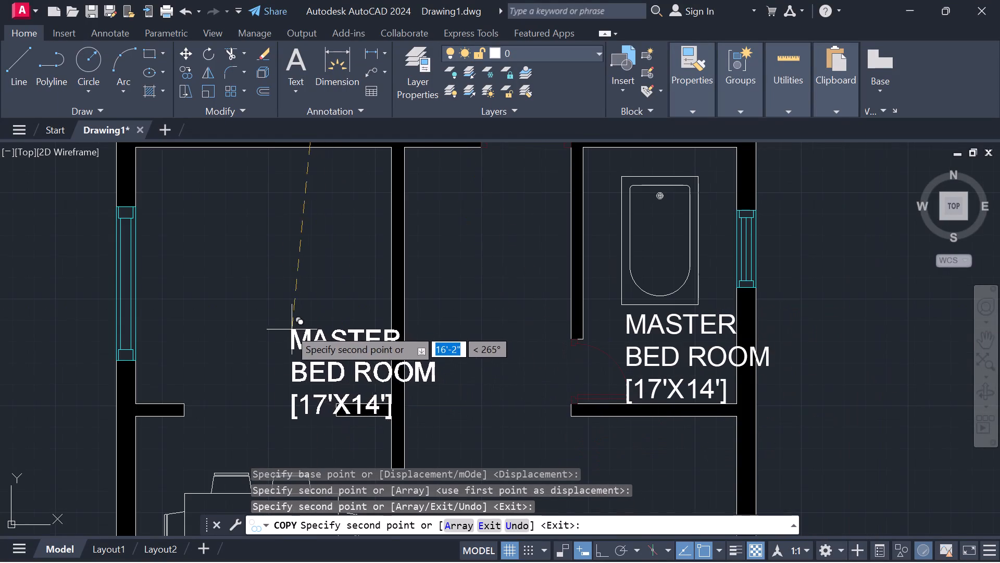
scroll(261, 315, down, 1)
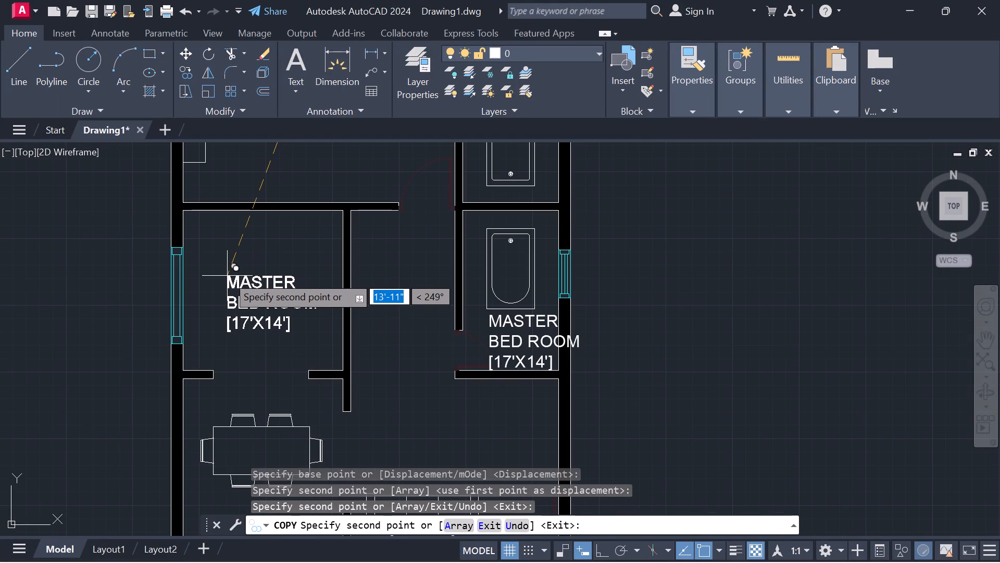
click(226, 289)
scroll(234, 315, down, 1)
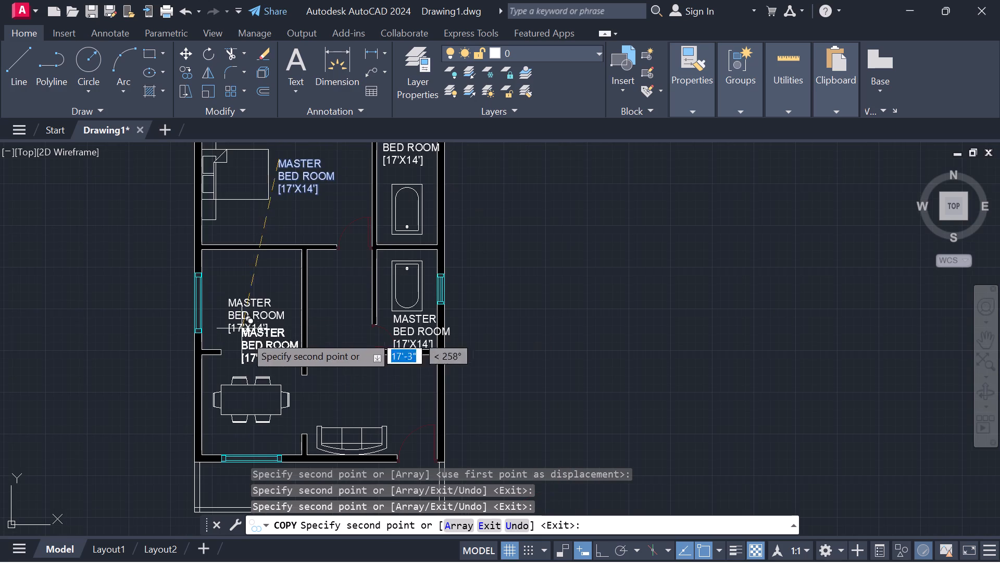
middle_drag(249, 352, 369, 180)
scroll(349, 221, up, 2)
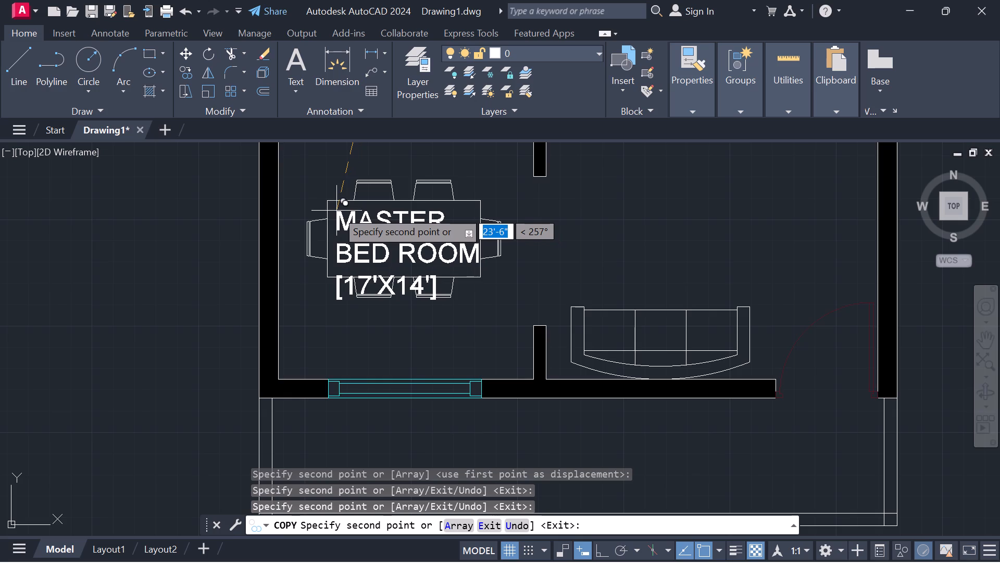
scroll(336, 211, up, 1)
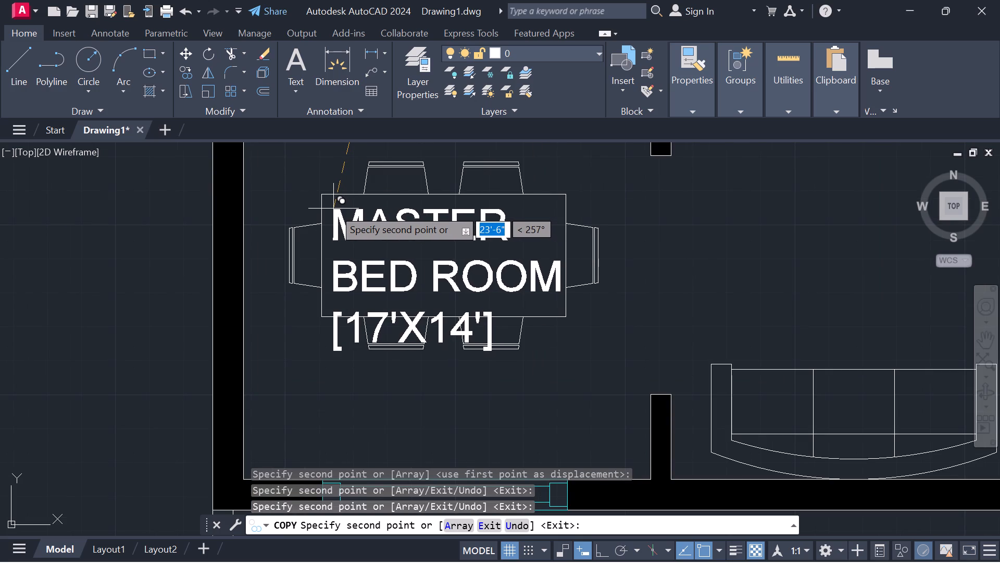
click(333, 209)
Place copies of the label in the passage west of the lower bathroom and in the living area north of the sofa.
scroll(499, 241, down, 1)
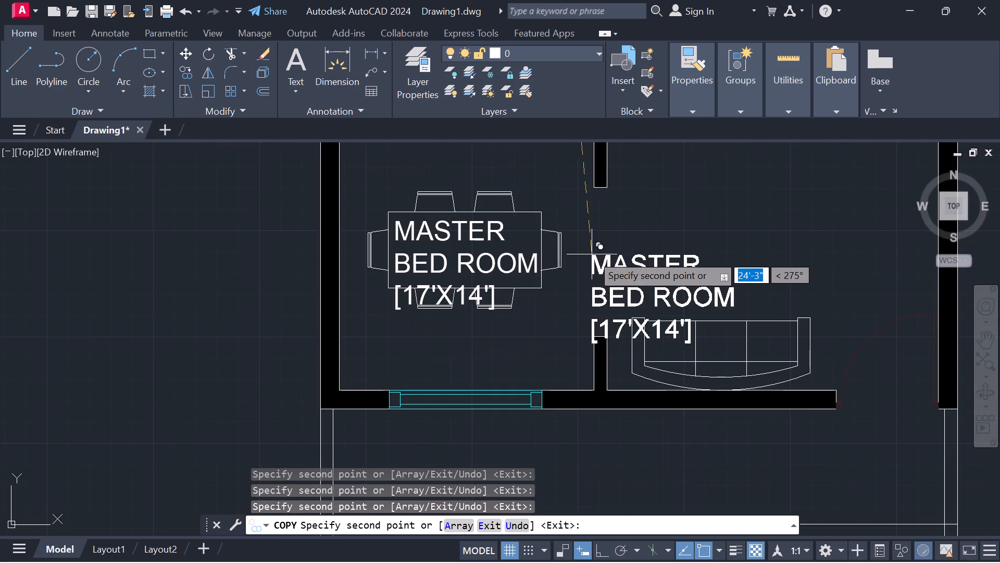
scroll(614, 253, down, 1)
middle_drag(647, 250, 385, 258)
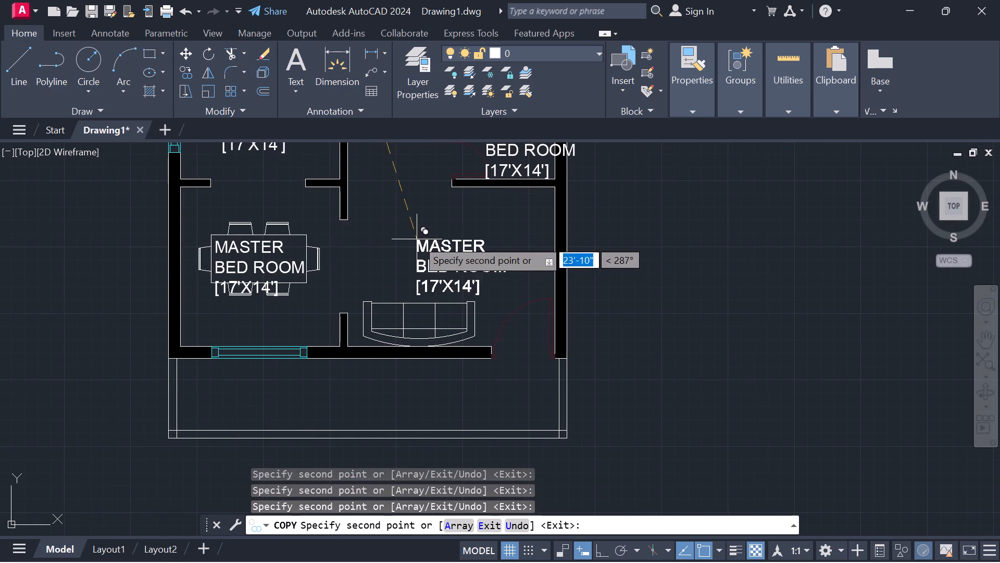
scroll(398, 213, down, 1)
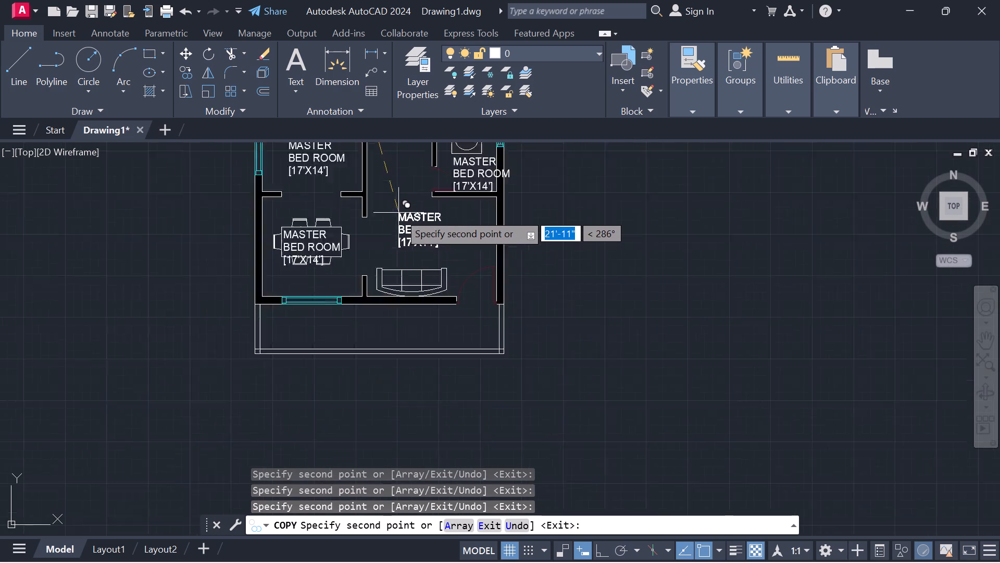
scroll(398, 213, down, 1)
middle_drag(391, 186, 393, 281)
scroll(393, 276, up, 1)
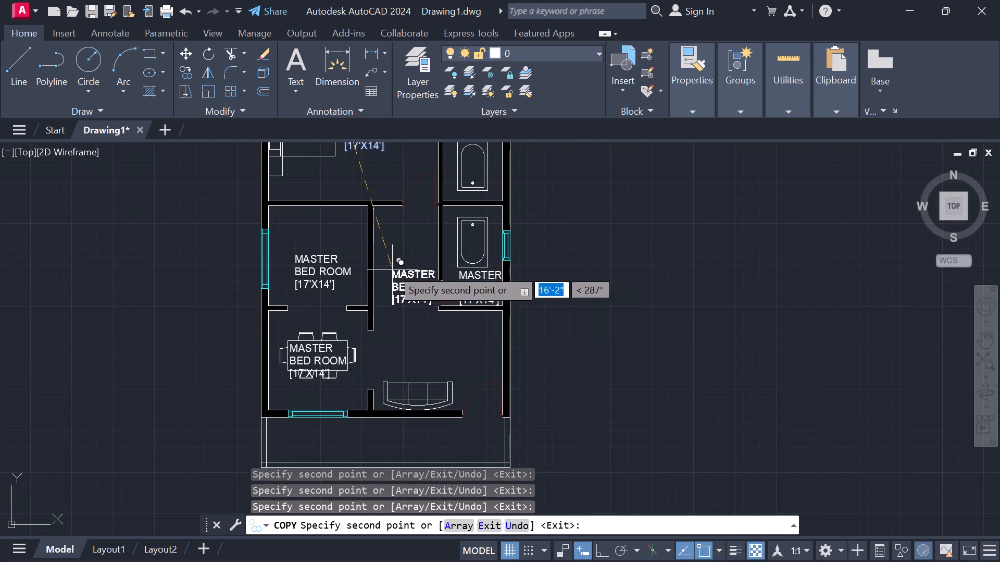
click(384, 247)
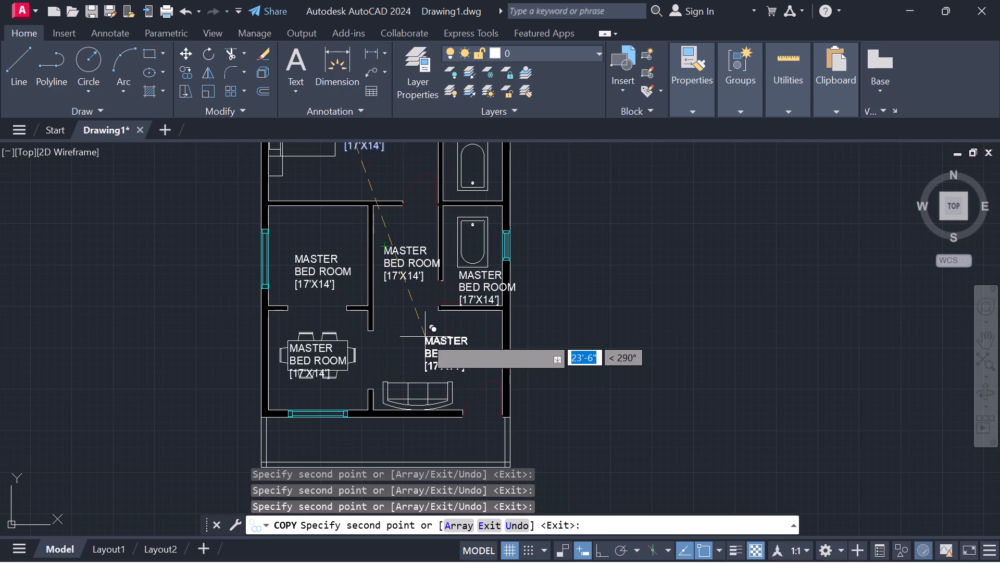
click(417, 335)
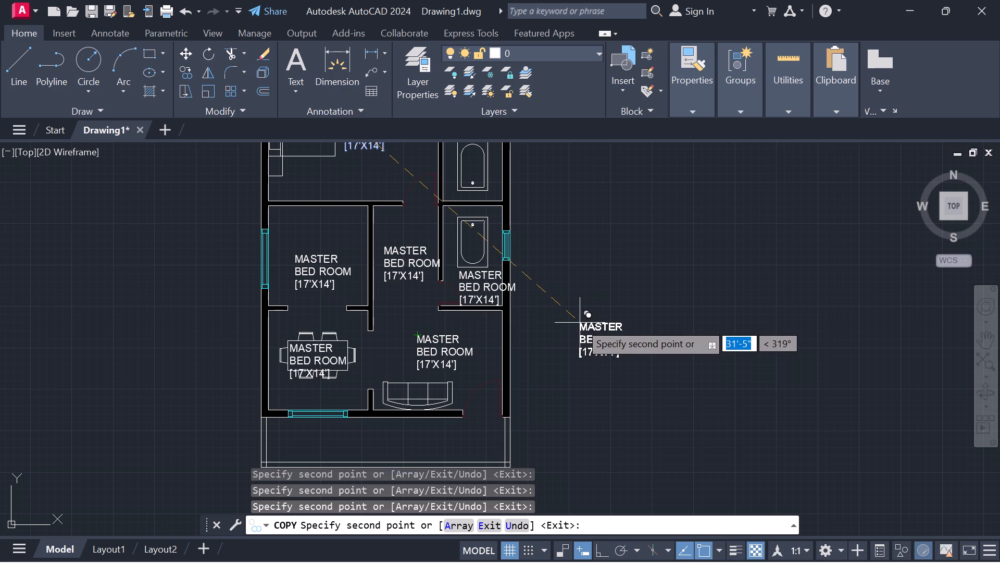
Place two copies of the label on the porch, one near its middle and one below the entrance door, and end copying.
middle_drag(580, 323, 585, 232)
scroll(388, 336, up, 2)
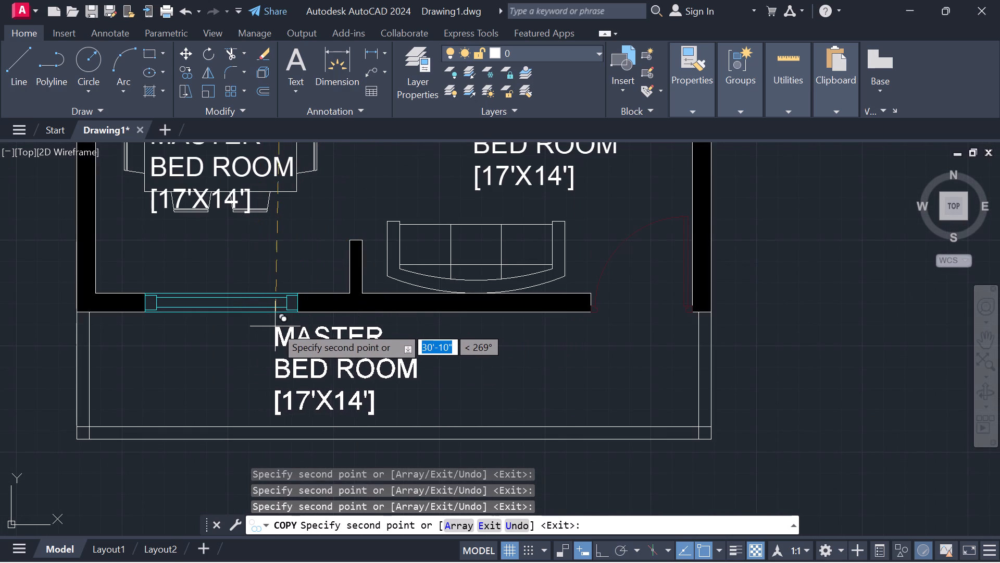
click(292, 326)
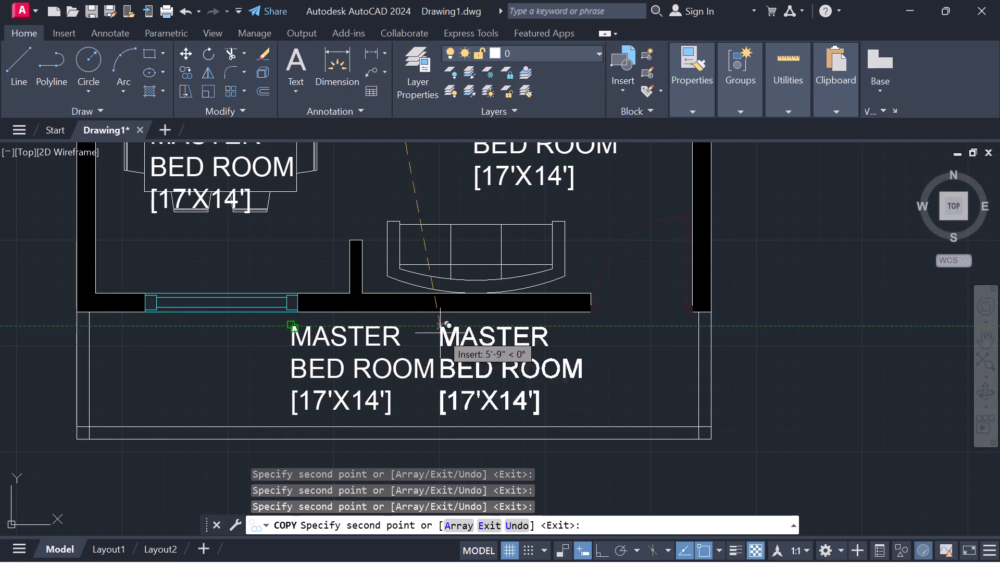
click(554, 334)
key(Escape)
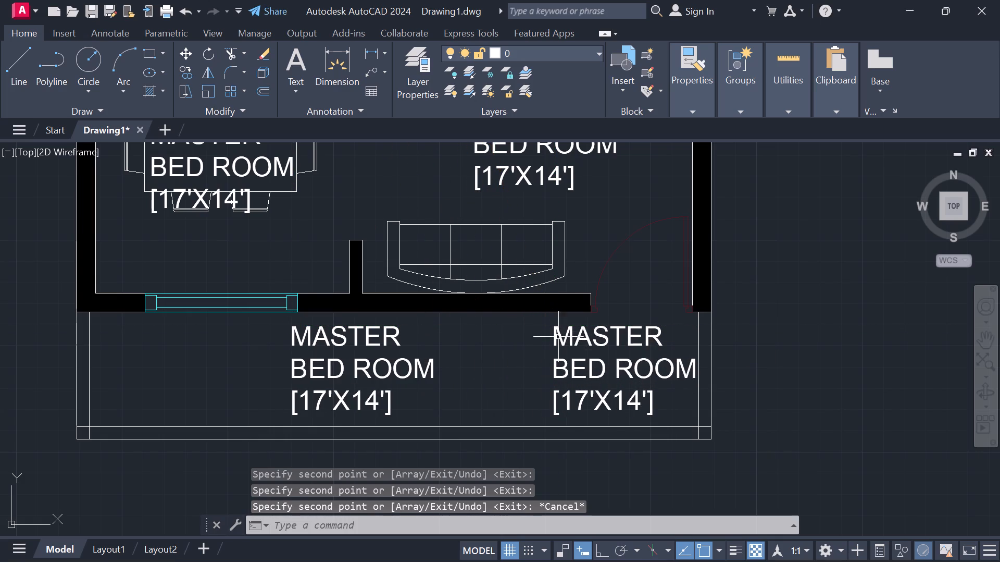
Move the label copy below the entrance door outside the east edge of the porch and erase it.
click(583, 356)
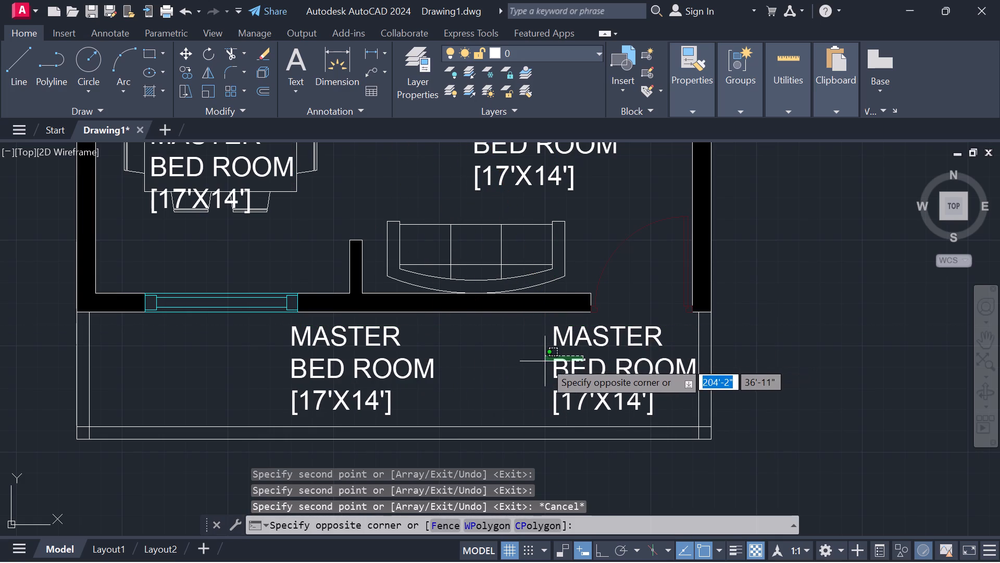
click(544, 353)
click(552, 341)
click(554, 340)
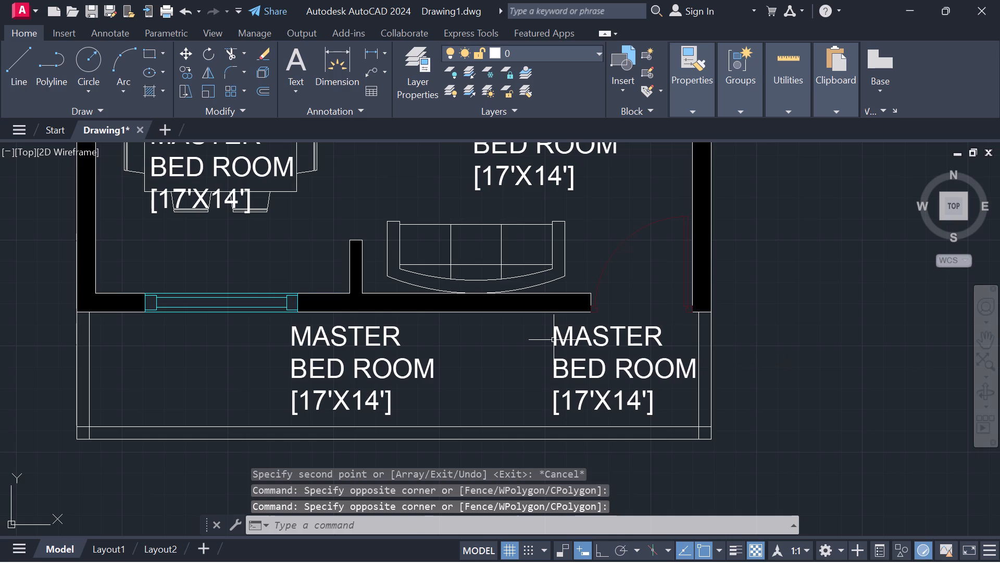
click(557, 339)
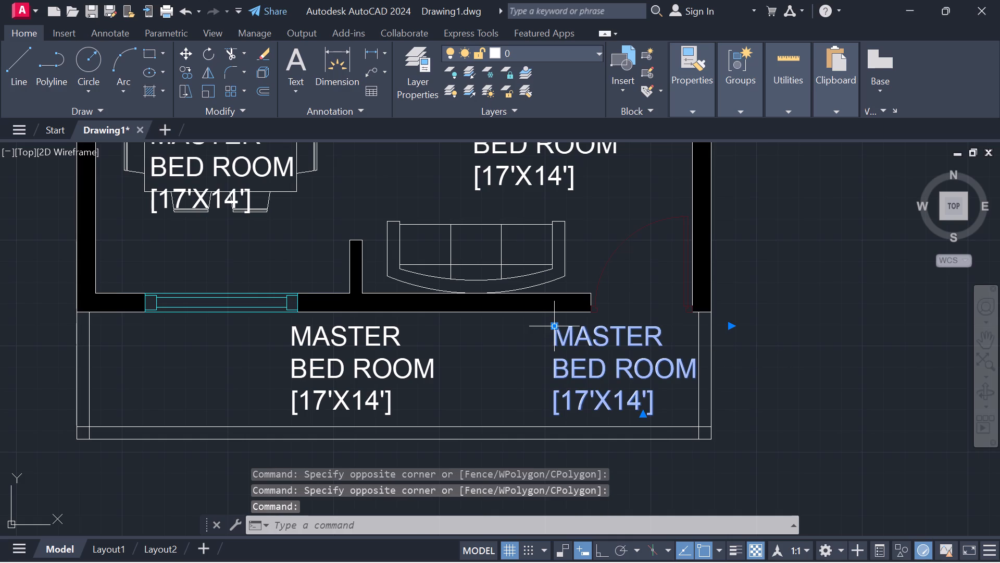
drag(553, 330, 605, 326)
click(743, 318)
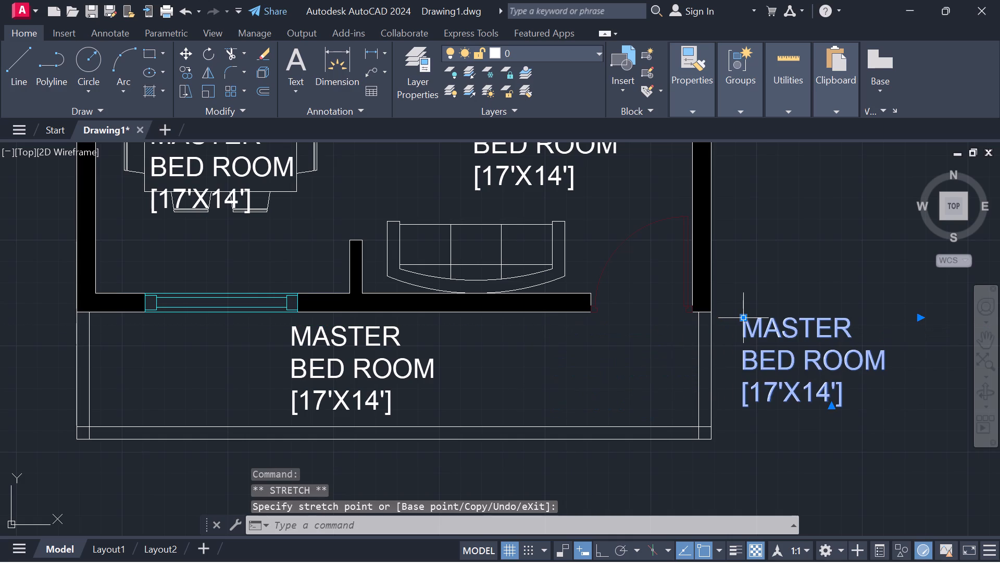
drag(802, 291, 841, 419)
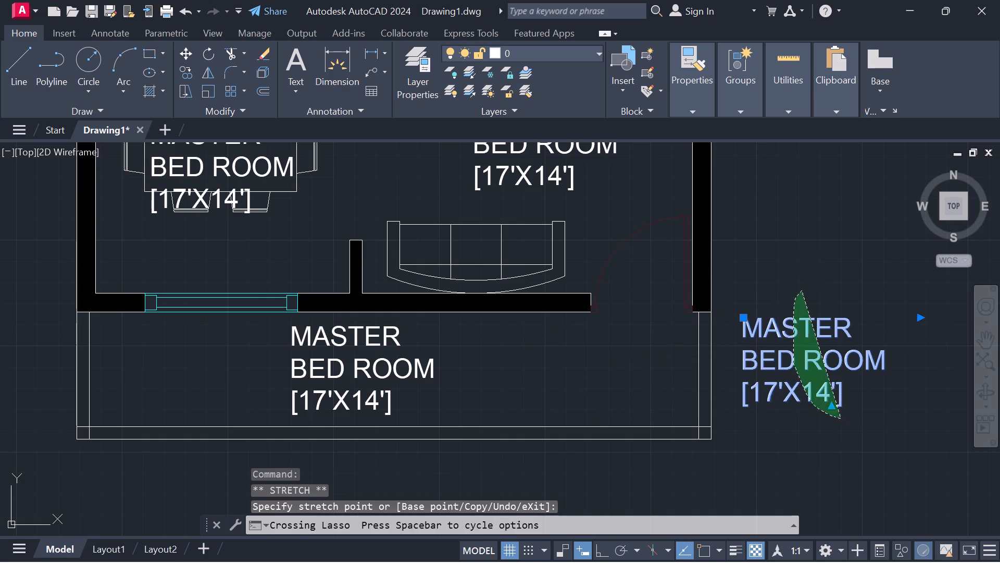
right_click(855, 390)
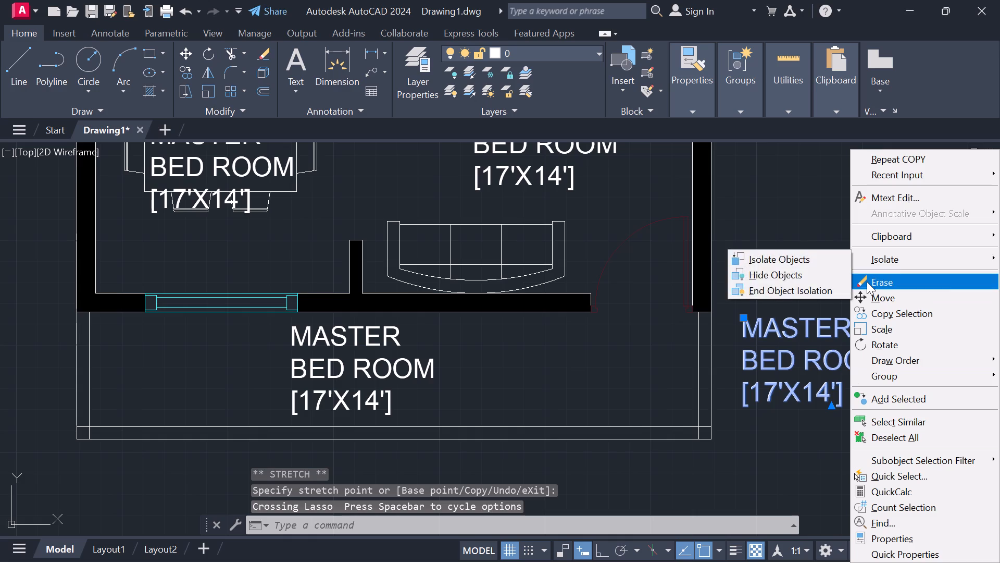
click(867, 281)
Replace the room name in the remaining porch label with COVERED PORCH.
scroll(431, 381, down, 2)
double_click(403, 374)
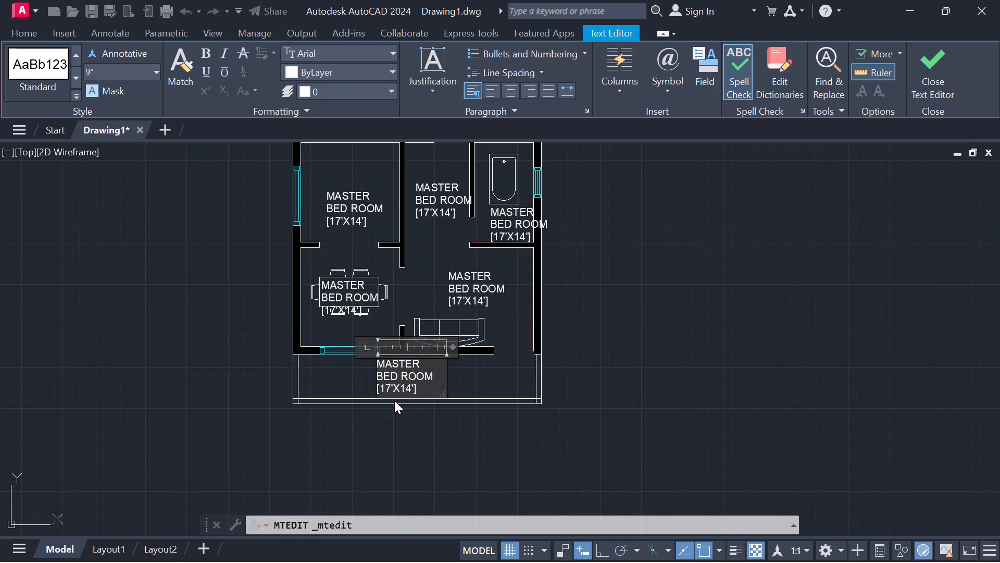
scroll(417, 402, up, 2)
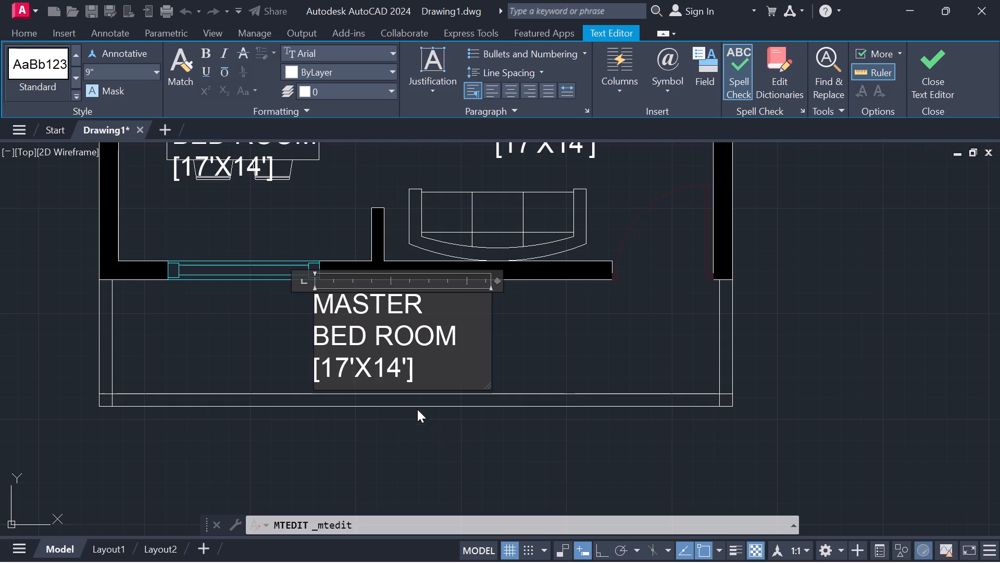
click(462, 338)
key(BackSpace)
key(BackSpace)
key(BackSpace)
key(BackSpace)
key(BackSpace)
key(BackSpace)
key(BackSpace)
key(BackSpace)
key(BackSpace)
key(BackSpace)
key(BackSpace)
key(BackSpace)
key(BackSpace)
key(BackSpace)
key(BackSpace)
key(BackSpace)
key(BackSpace)
key(BackSpace)
key(BackSpace)
key(BackSpace)
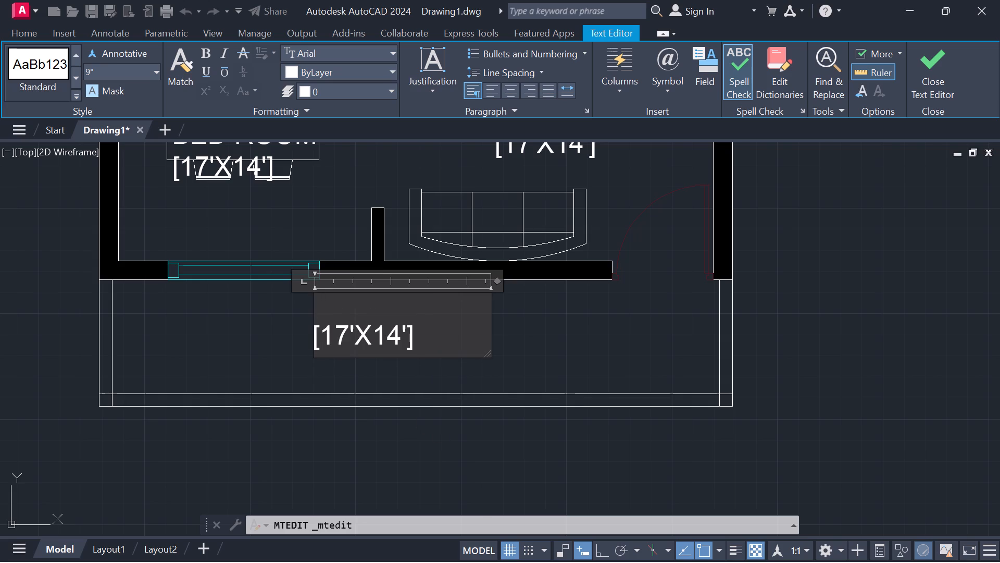
text(COV)
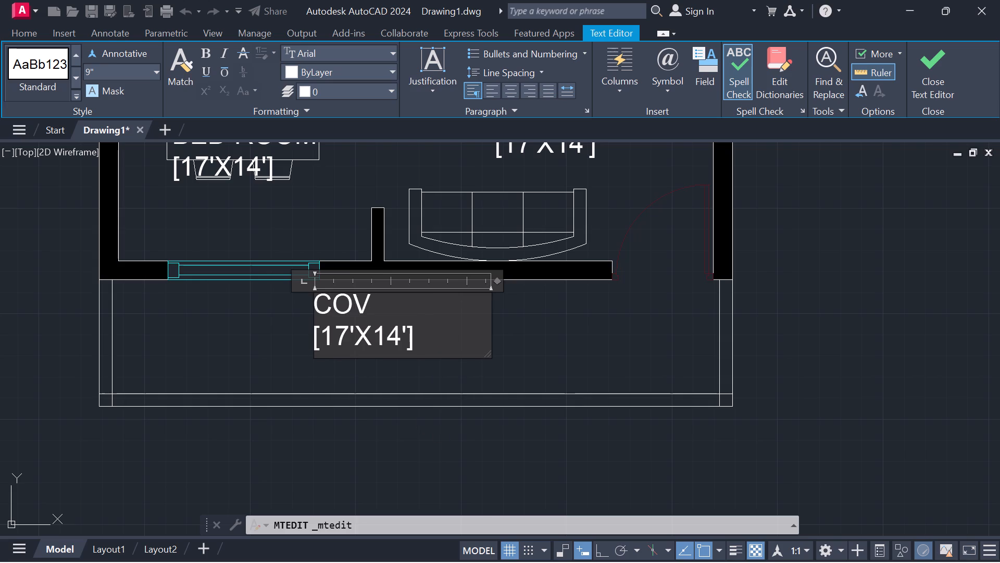
text(ERED)
key(space)
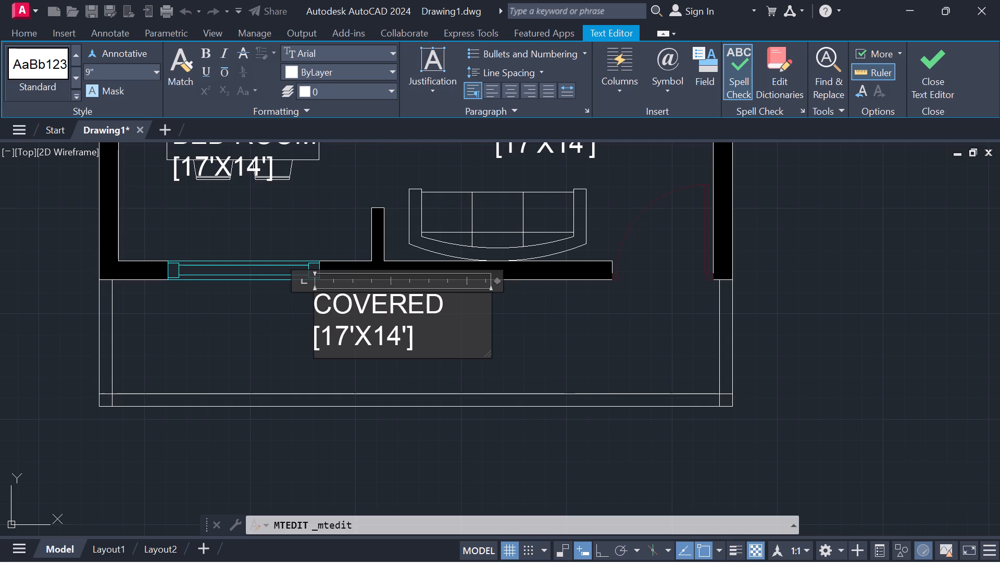
text(PI)
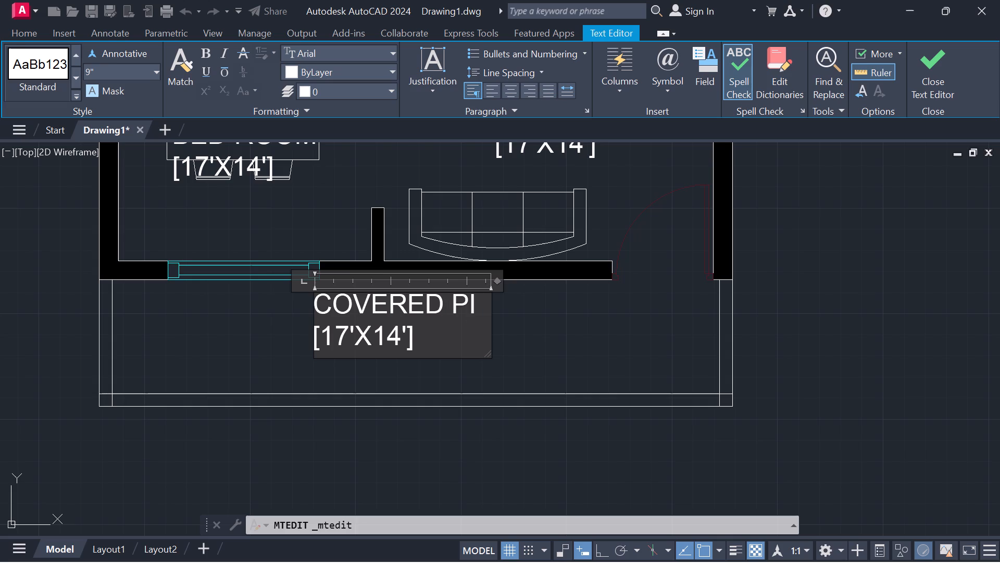
key(BackSpace)
key(o)
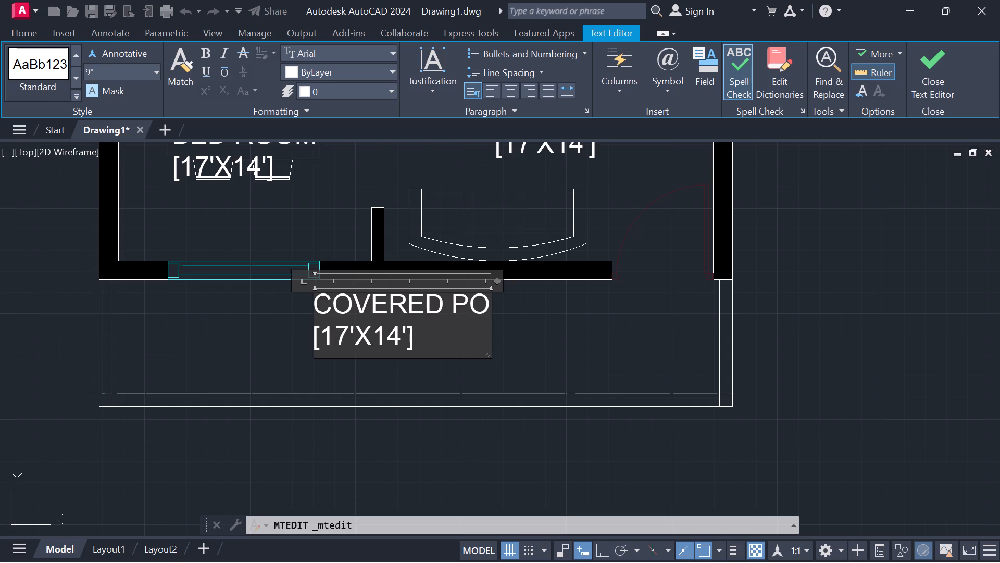
text(RCH)
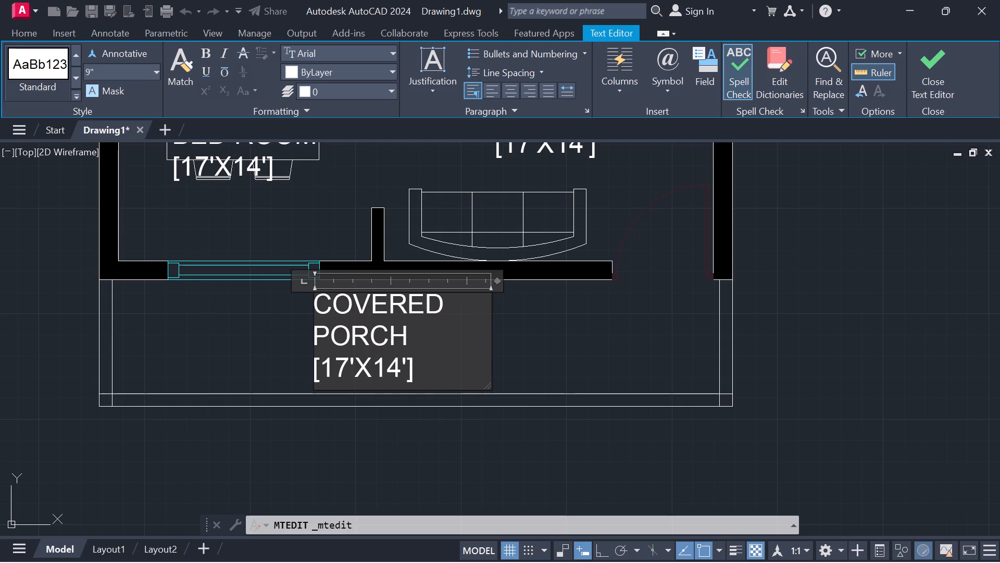
Widen the porch label so COVERED PORCH fits on one line, and indent the size line beneath it.
drag(495, 278, 564, 278)
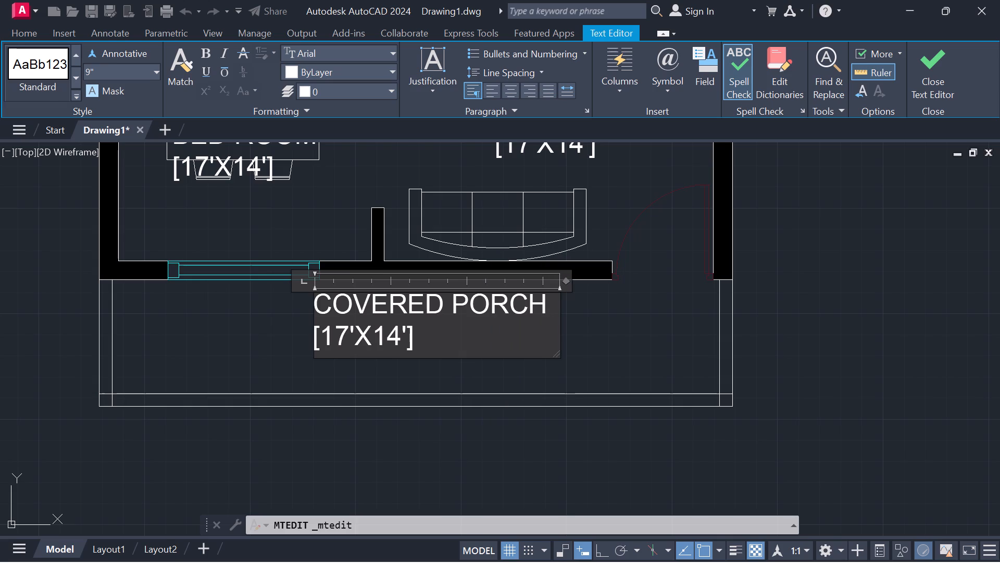
click(315, 334)
key(space)
key(space)
key(space)
key(space)
key(space)
key(space)
key(space)
key(space)
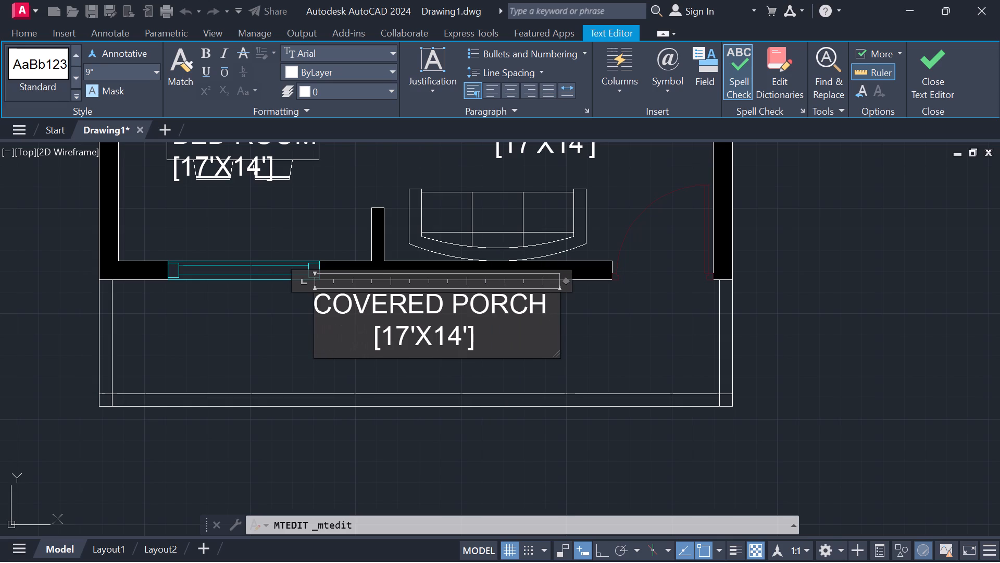
Change the porch label's size to [25'X5'], centre it under the name with extra spaces, and finish editing.
click(470, 330)
key(BackSpace)
key(BackSpace)
key(BackSpace)
key(BackSpace)
key(BackSpace)
key(BackSpace)
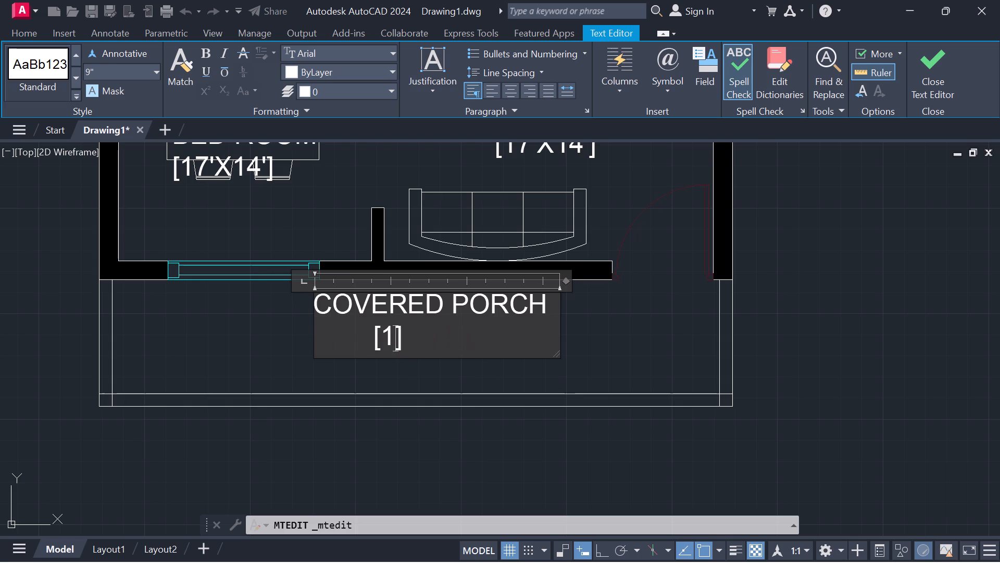
key(BackSpace)
text(25)
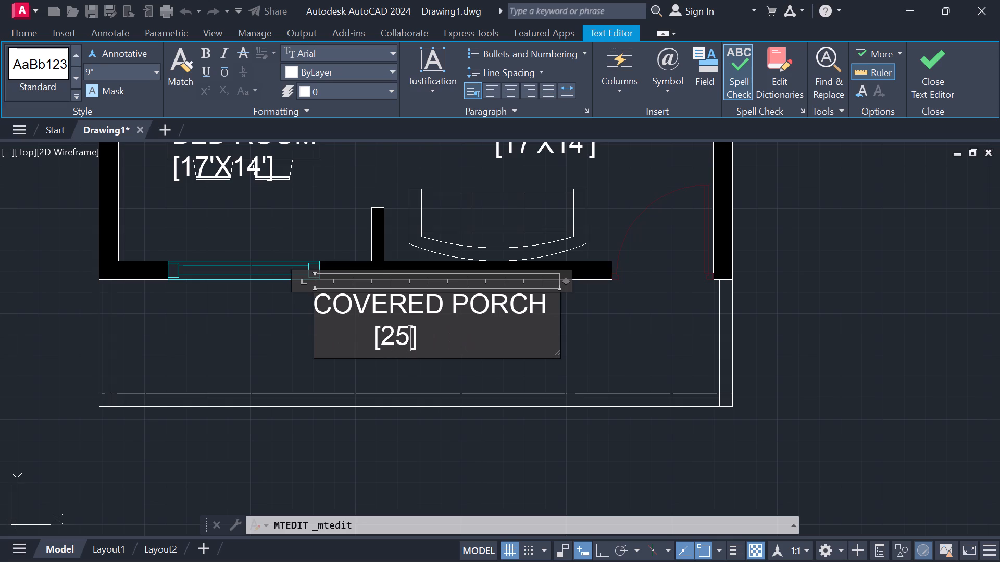
text('X)
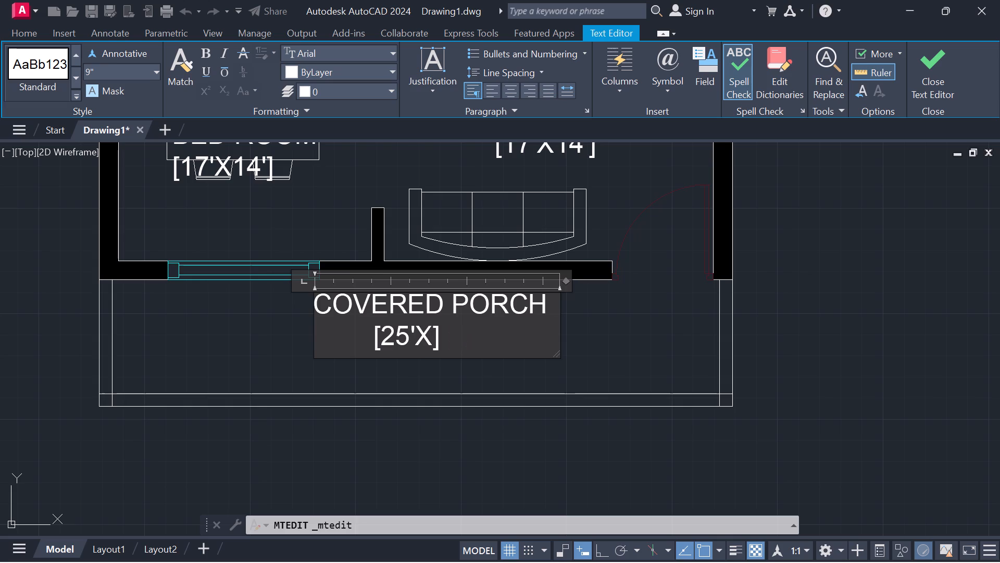
text(5')
click(354, 336)
key(space)
key(space)
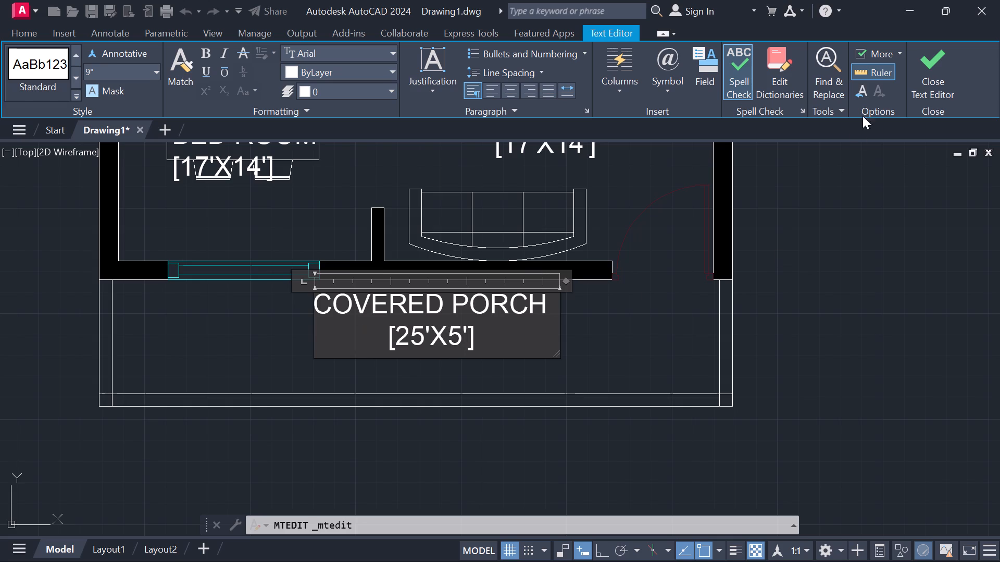
click(938, 60)
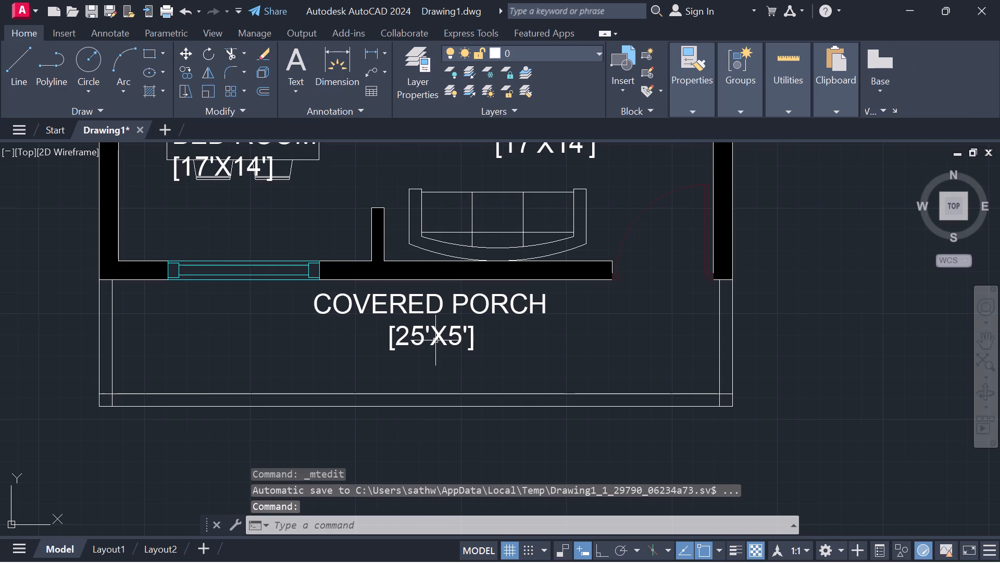
Move the COVERED PORCH label slightly south and west so it sits near the middle of the porch.
click(426, 320)
click(342, 307)
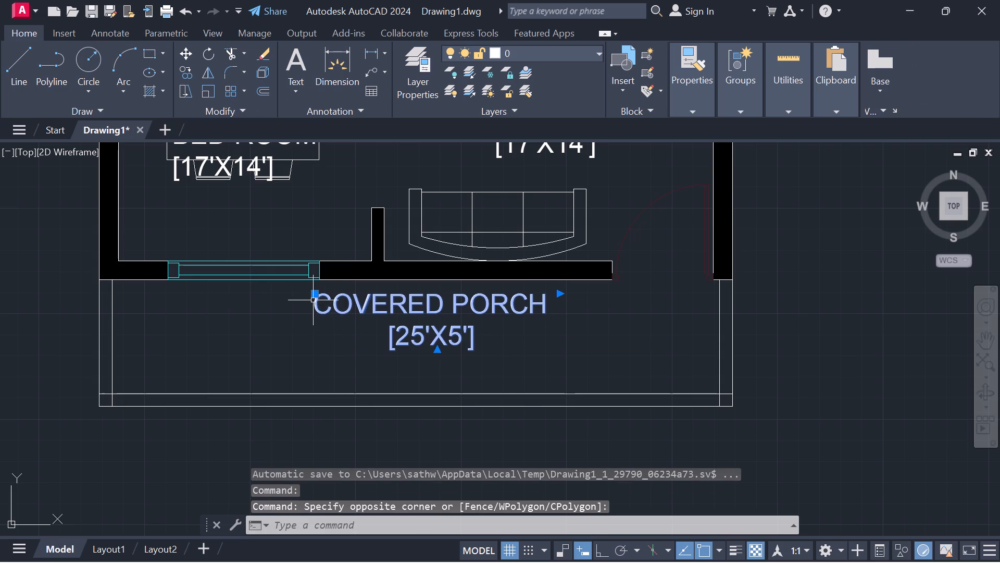
click(312, 296)
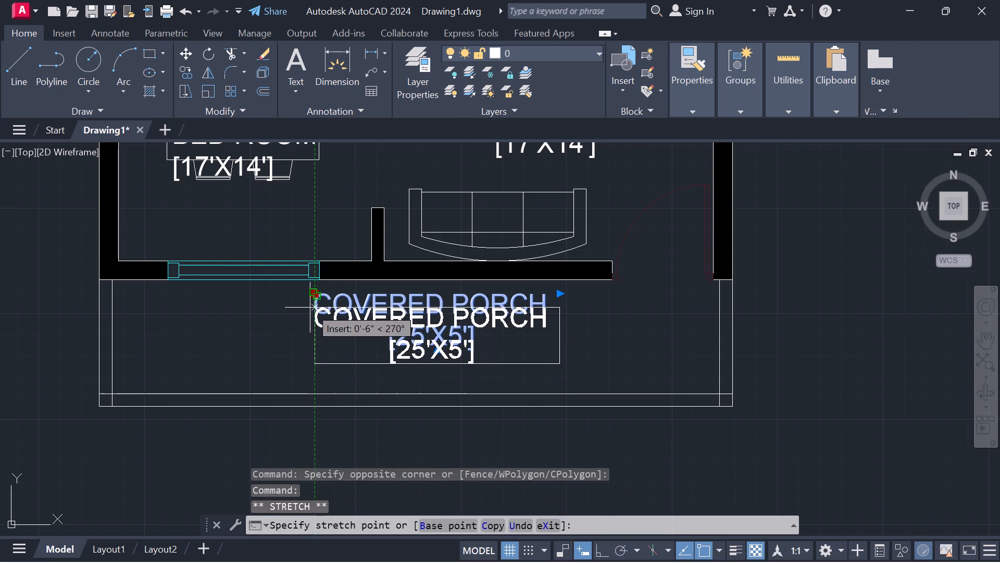
click(308, 313)
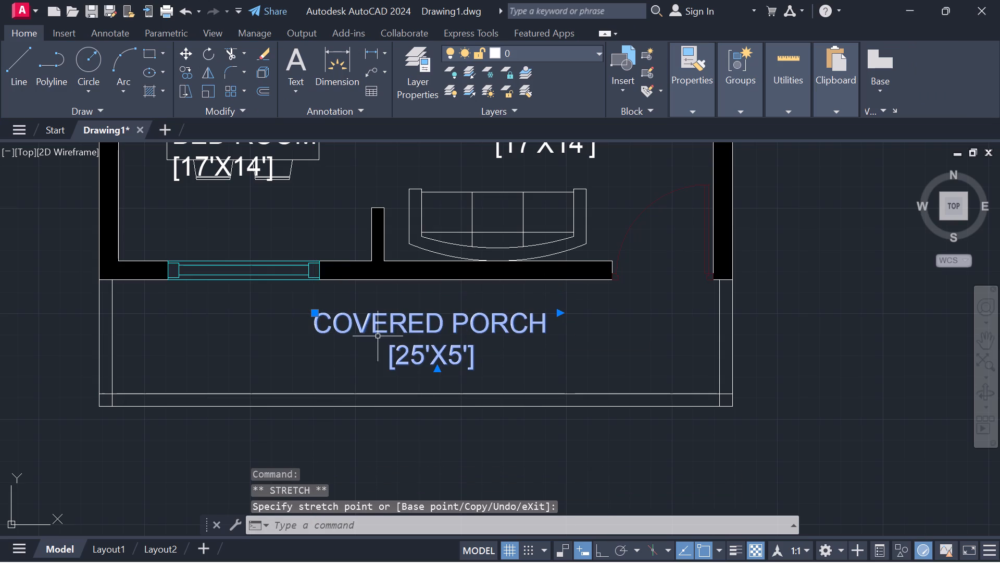
click(315, 315)
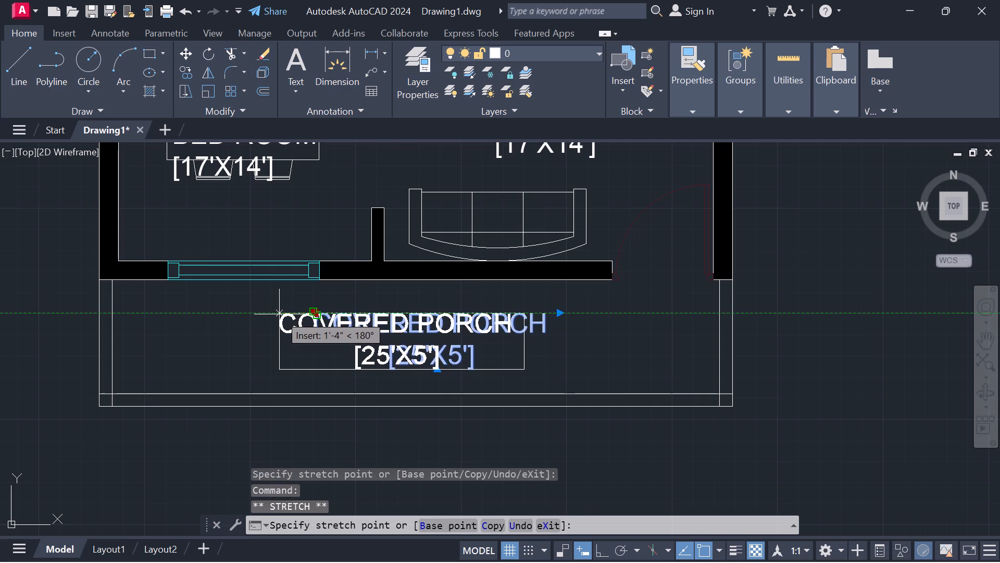
click(258, 314)
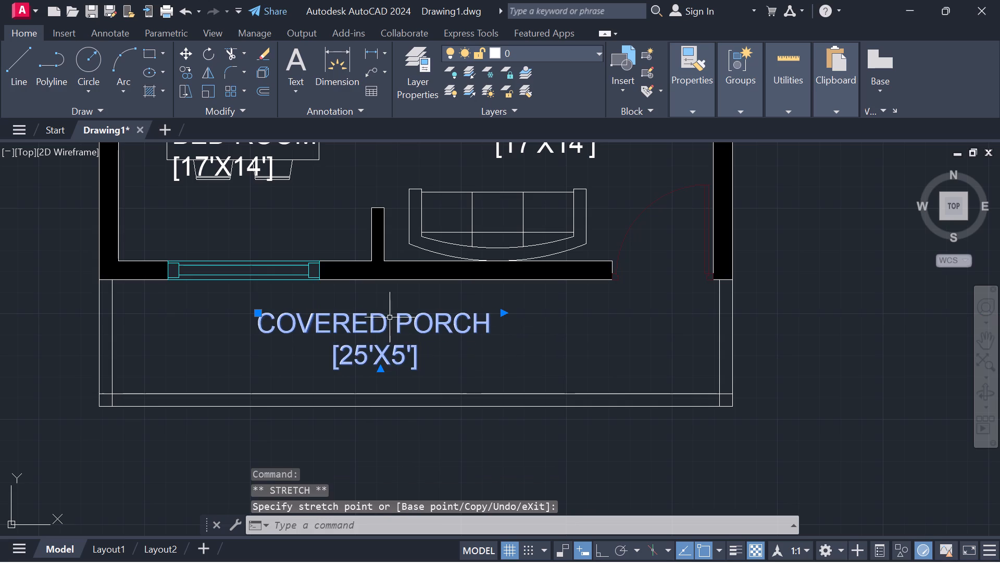
key(Escape)
Replace the MASTER BED ROOM name in the label over the six-seat table with DINING.
scroll(519, 333, down, 2)
middle_drag(520, 323, 511, 375)
scroll(367, 330, up, 2)
double_click(431, 267)
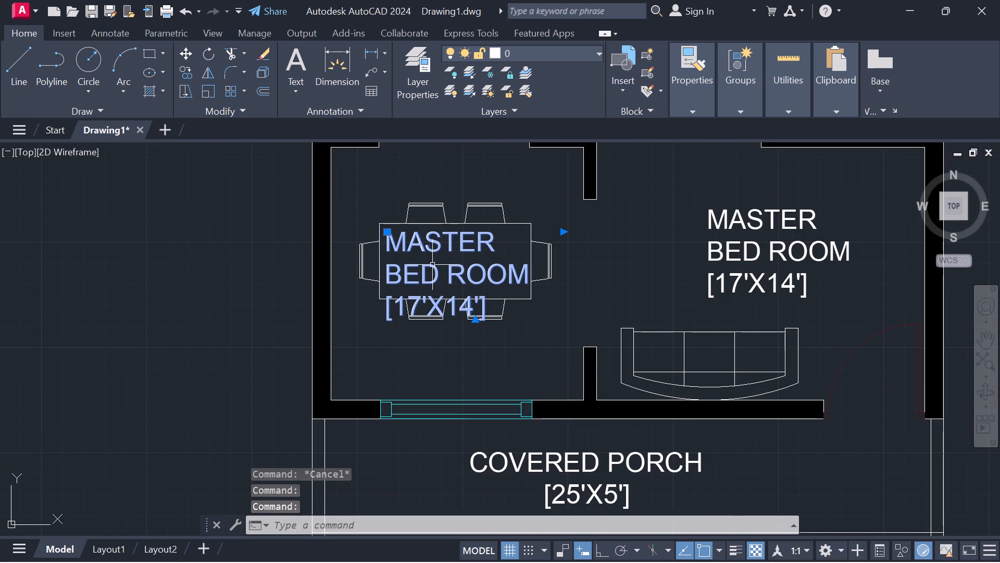
double_click(453, 279)
double_click(454, 279)
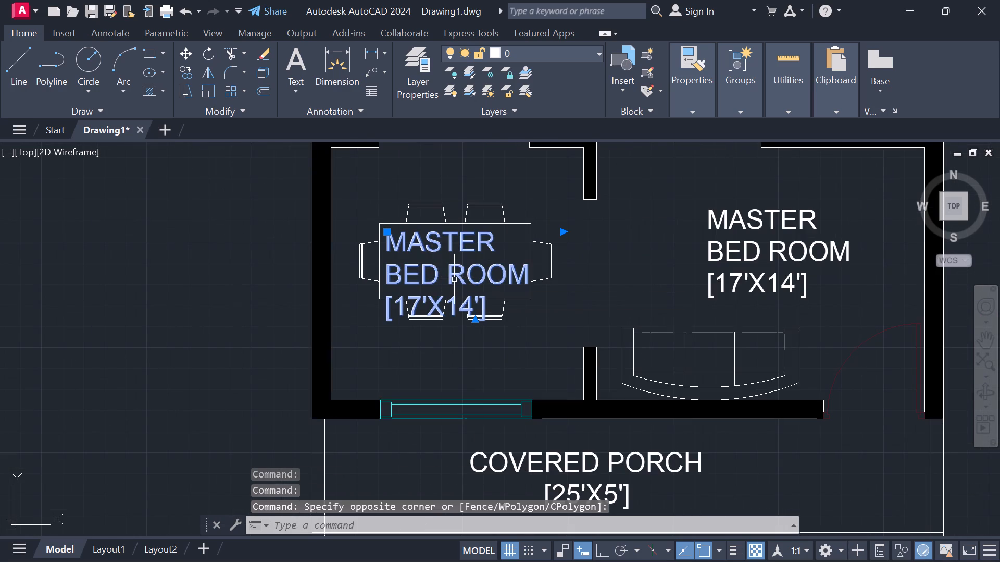
double_click(454, 274)
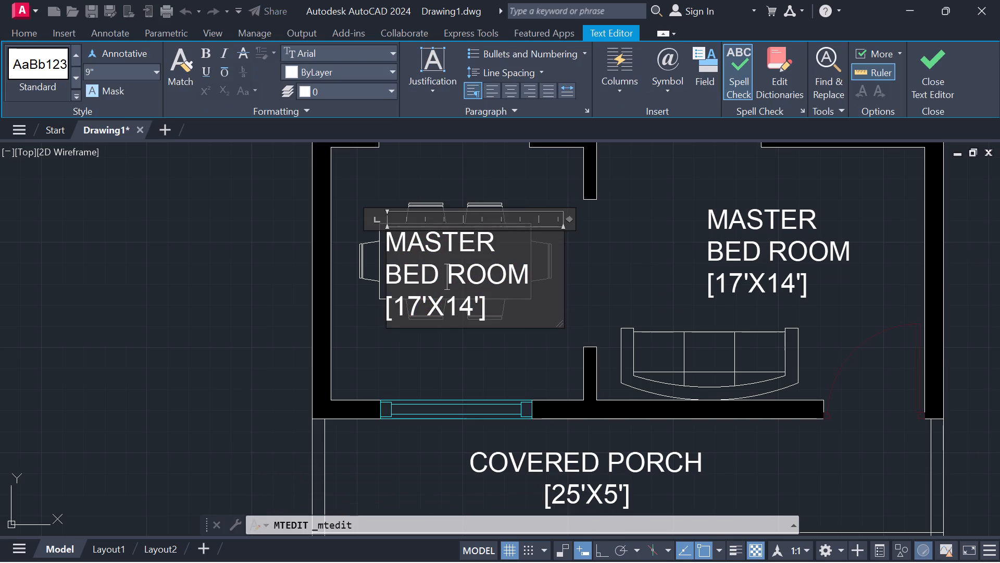
click(533, 280)
key(BackSpace)
key(BackSpace)
key(BackSpace)
key(BackSpace)
key(BackSpace)
key(BackSpace)
key(BackSpace)
key(BackSpace)
key(BackSpace)
key(BackSpace)
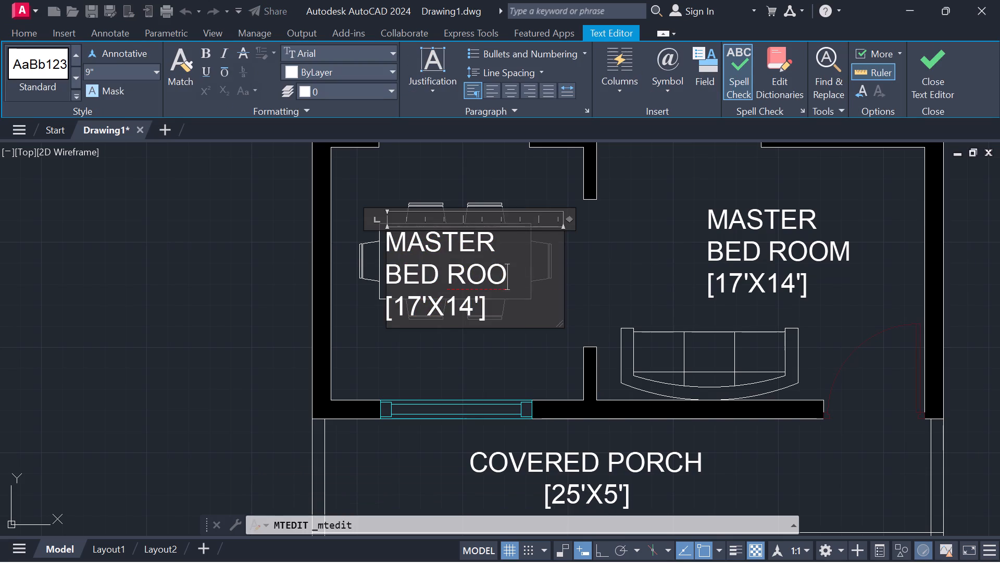
key(BackSpace)
key(BackSpace)
key(BackSpace)
key(BackSpace)
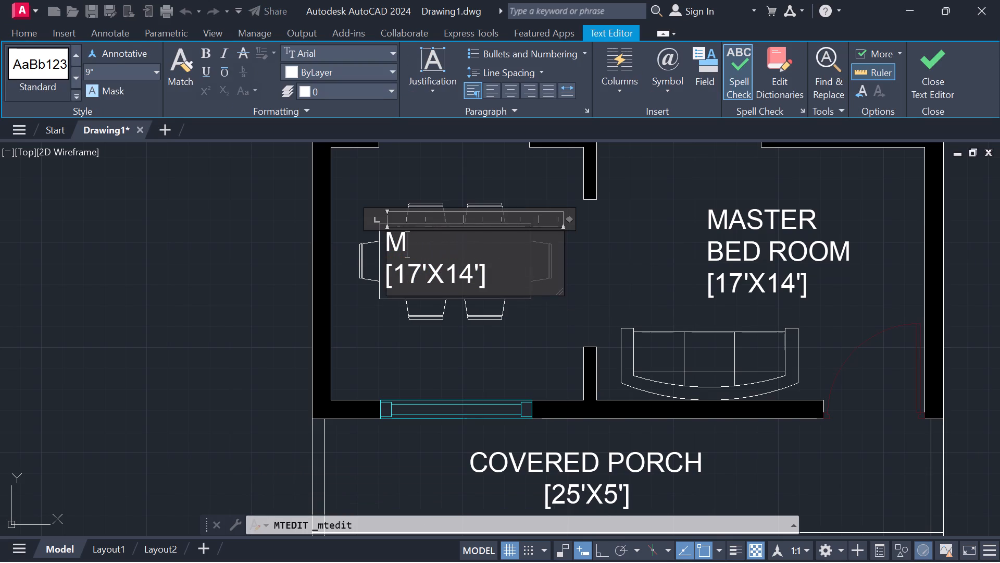
key(BackSpace)
text(DINING)
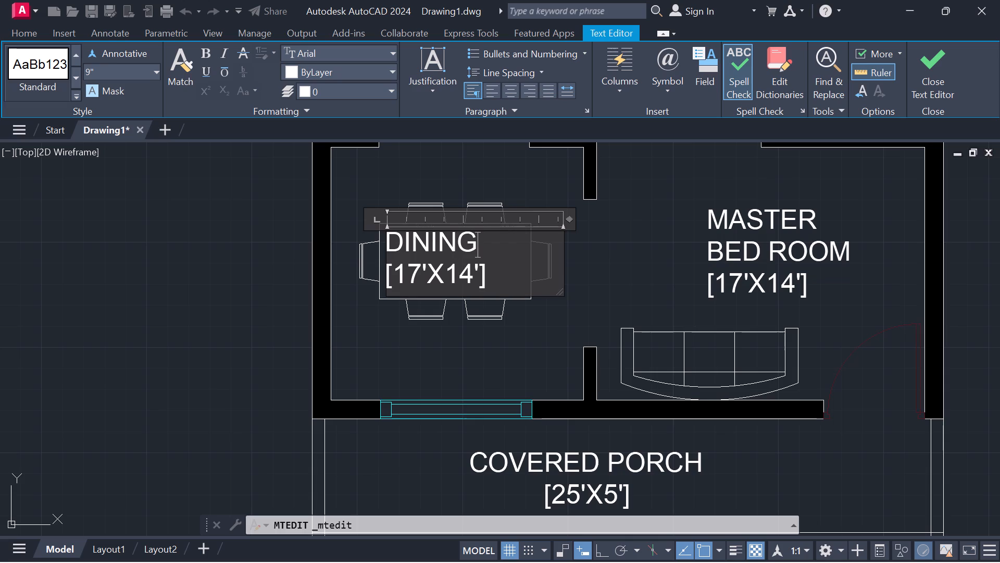
Change the DINING label's size line to [10'X10'] and finish editing the text.
click(478, 280)
key(BackSpace)
key(BackSpace)
key(BackSpace)
key(BackSpace)
key(BackSpace)
key(BackSpace)
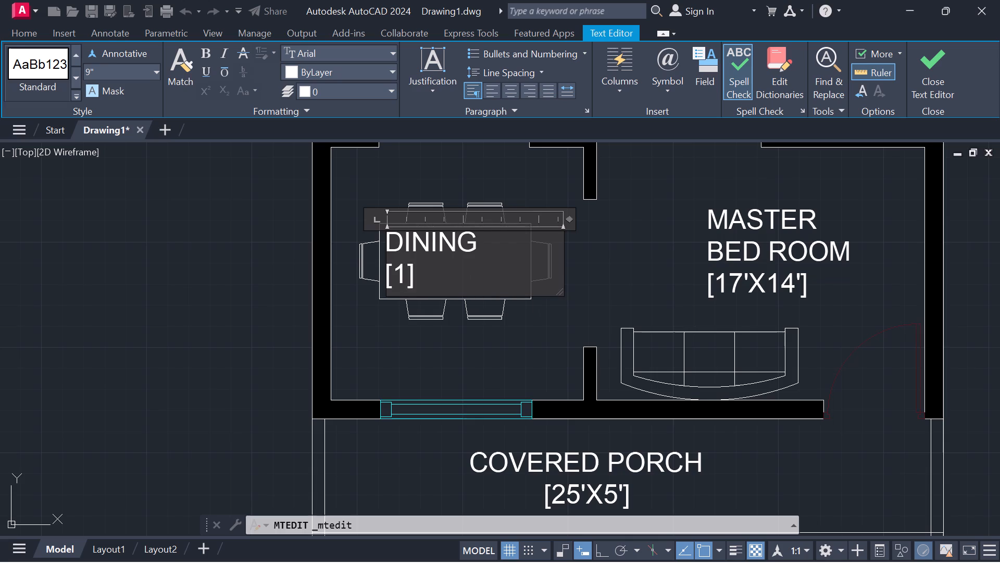
key(BackSpace)
text(10X10)
key(BackSpace)
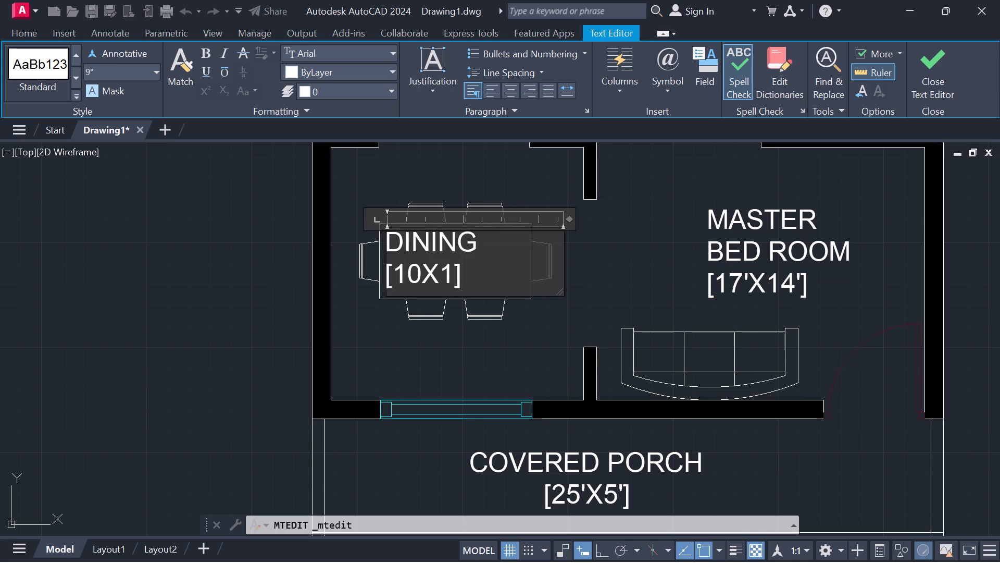
key(BackSpace)
key(BackSpace)
text('X1O)
key(BackSpace)
text(0')
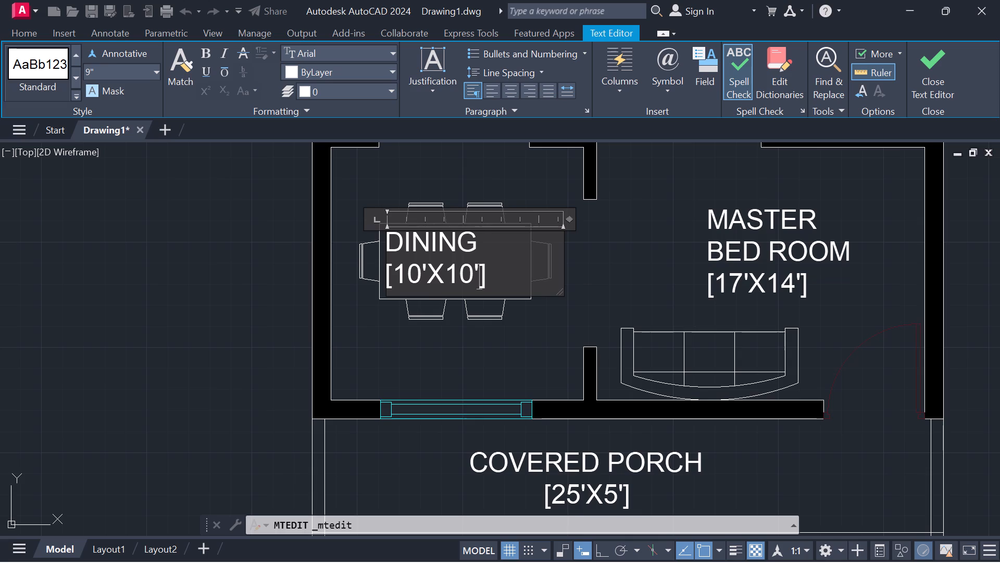
click(925, 50)
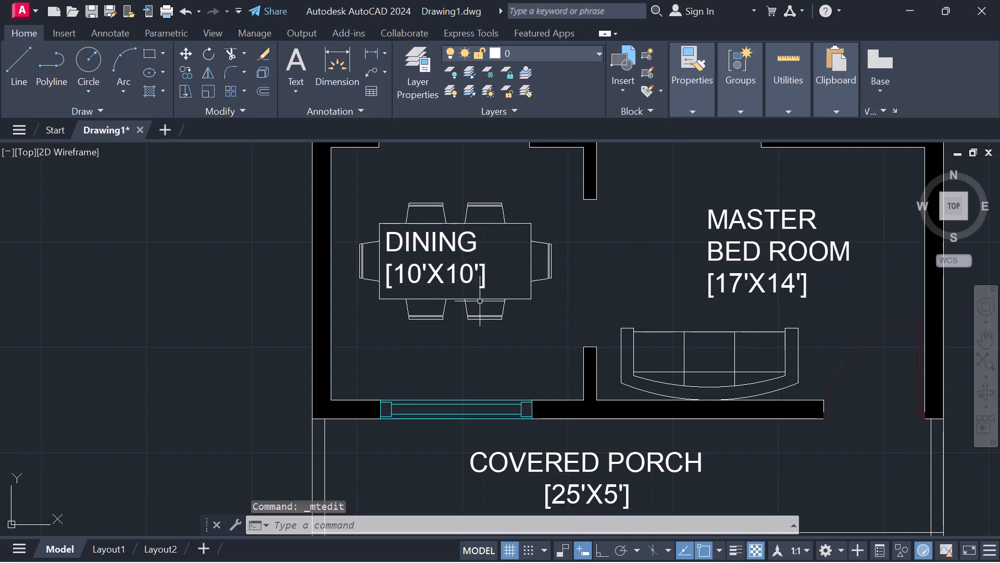
Move the DINING label about 5" east so it sits near the middle of the table.
click(447, 273)
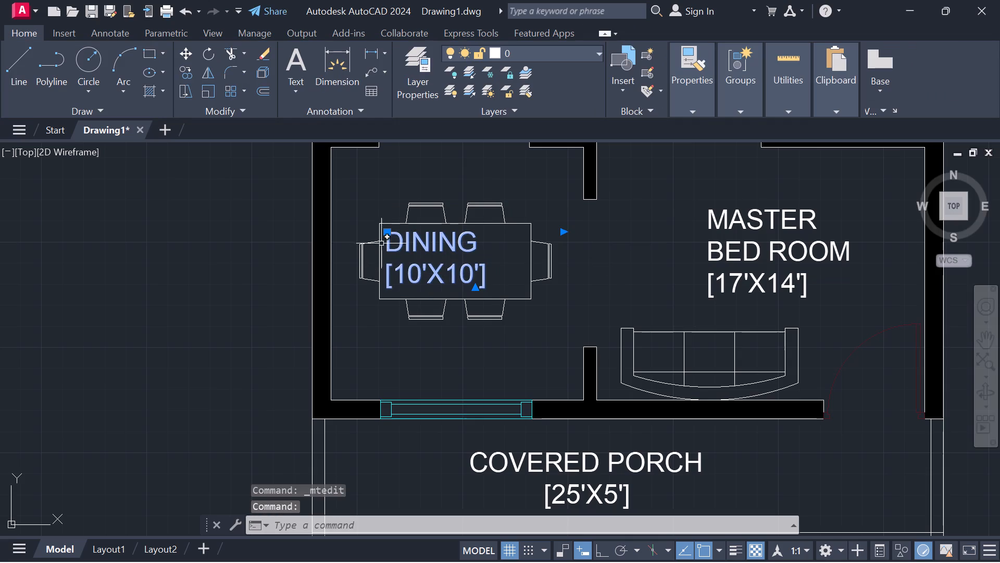
click(385, 233)
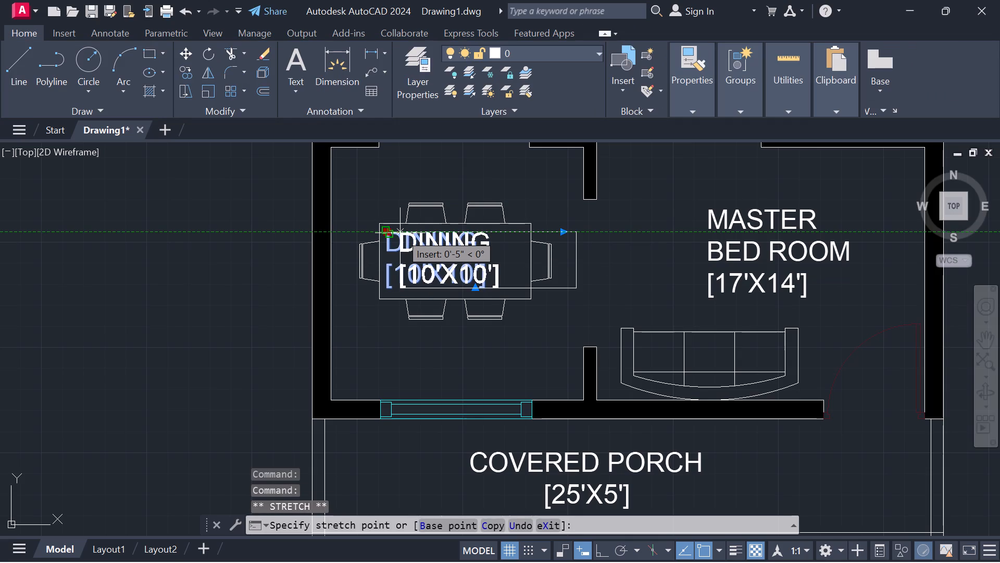
click(401, 233)
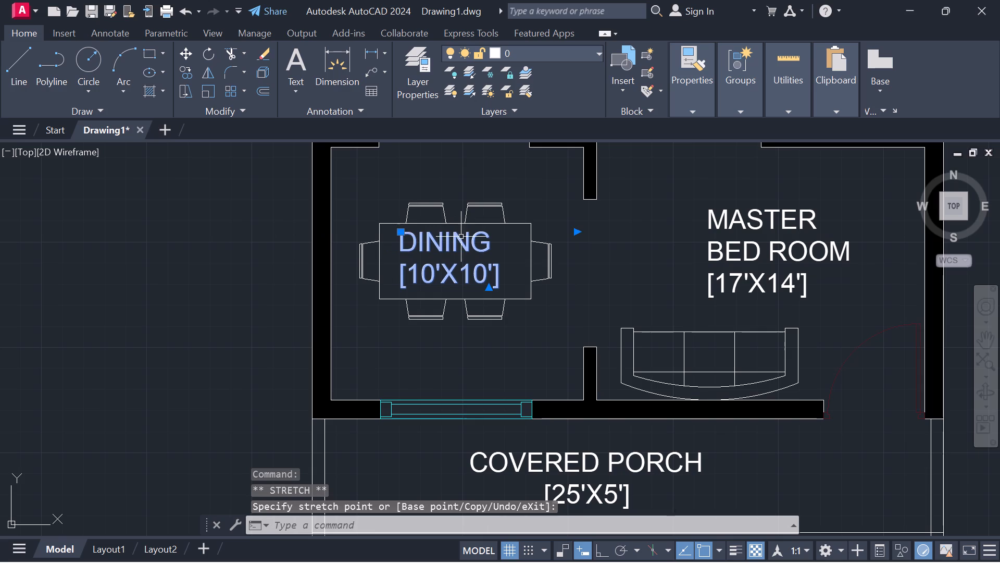
key(Escape)
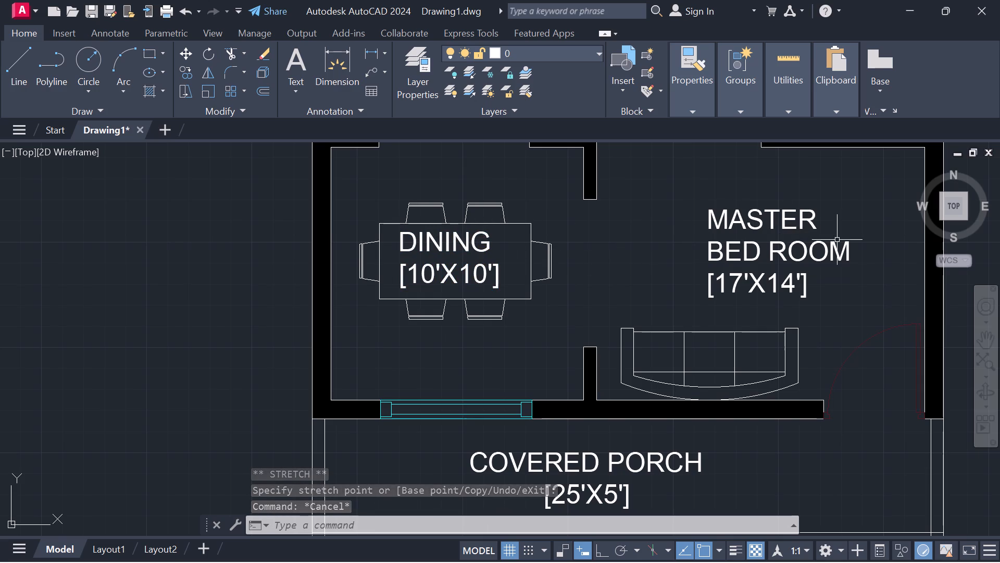
Replace the MASTER BED ROOM name in the label above the sofa with GREAR ROOM.
double_click(761, 262)
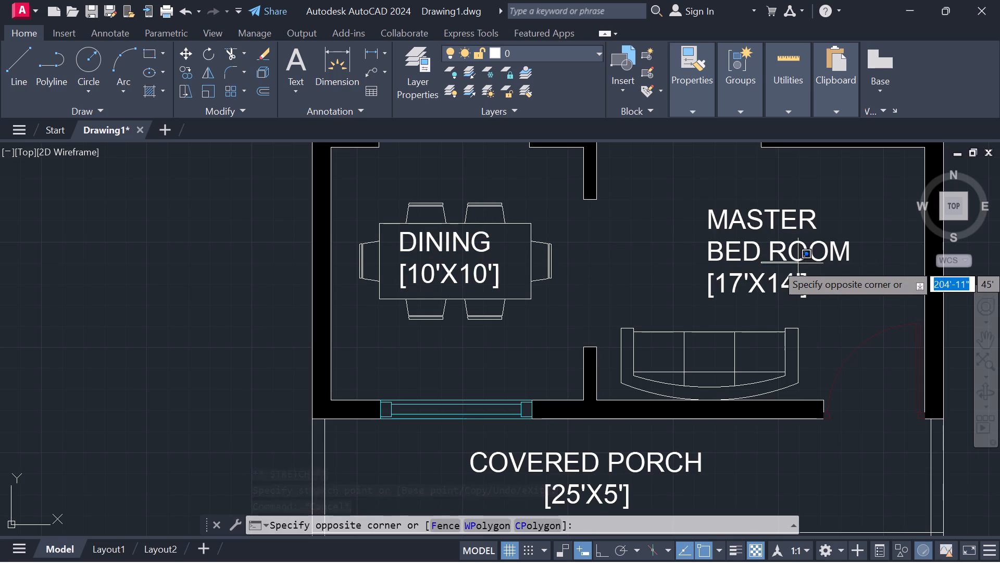
triple_click(798, 263)
double_click(803, 260)
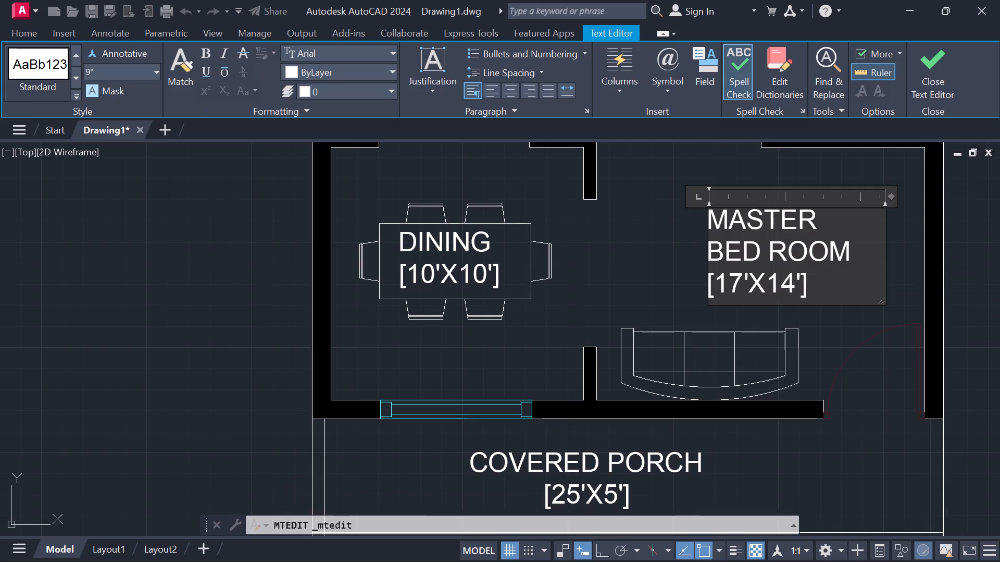
click(852, 259)
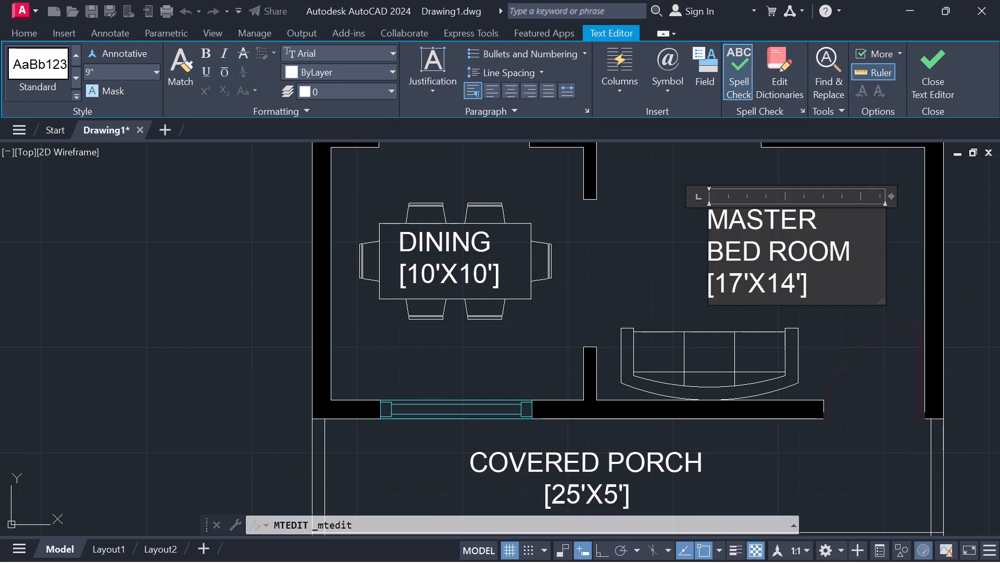
key(BackSpace)
key(BackSpace)
key(BackSpace)
key(BackSpace)
key(BackSpace)
key(BackSpace)
key(BackSpace)
key(BackSpace)
key(BackSpace)
key(BackSpace)
key(BackSpace)
key(BackSpace)
key(BackSpace)
key(BackSpace)
key(BackSpace)
key(BackSpace)
key(BackSpace)
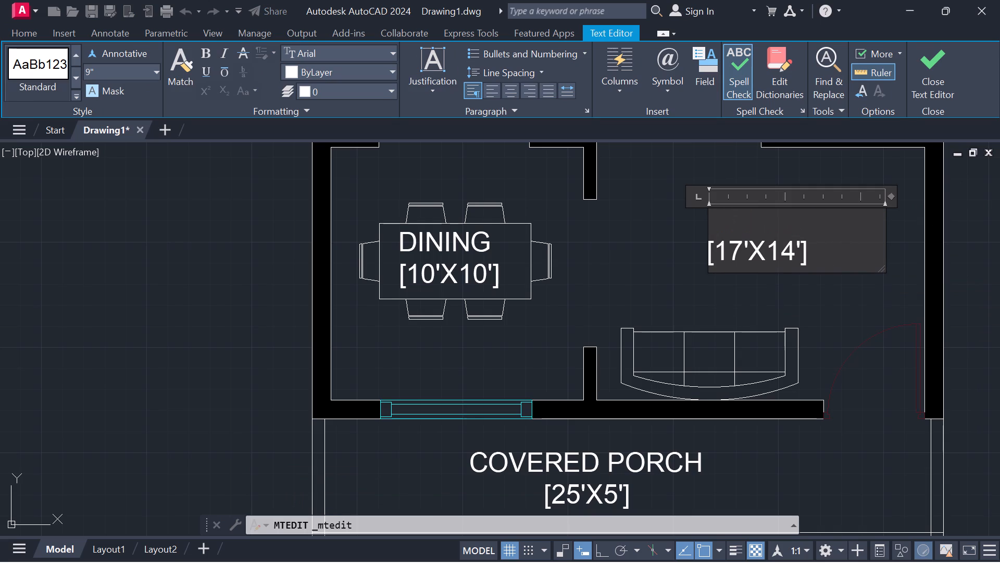
text(GREAR ROOM)
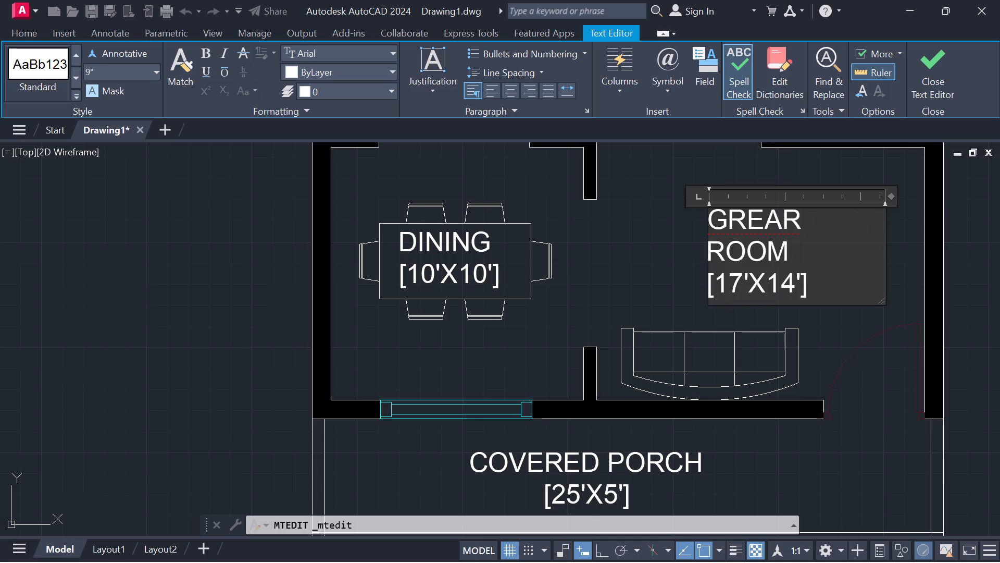
Widen the label above the sofa so its room name fits on one line, and centre the size line beneath with leading spaces.
drag(889, 196, 906, 197)
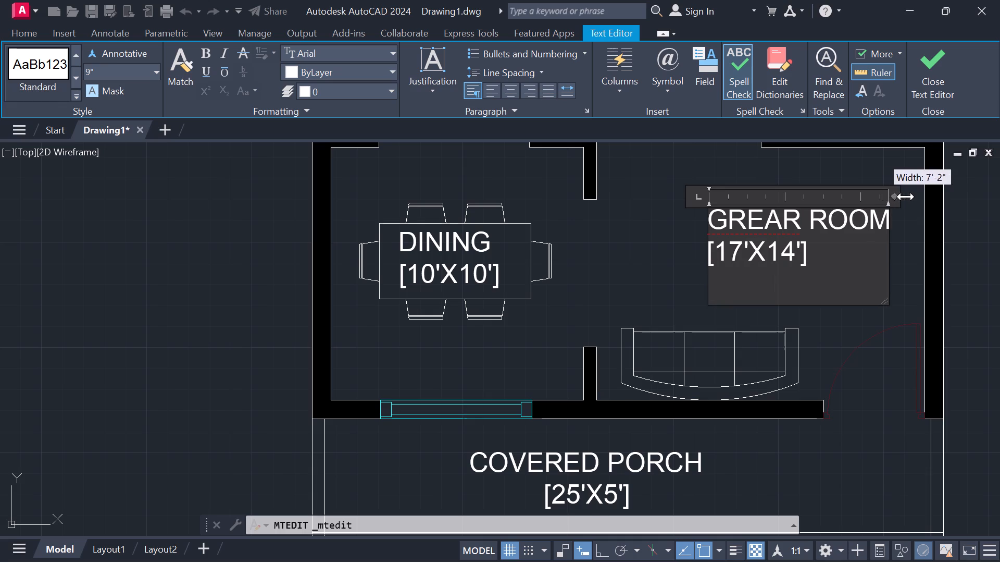
drag(906, 197, 914, 197)
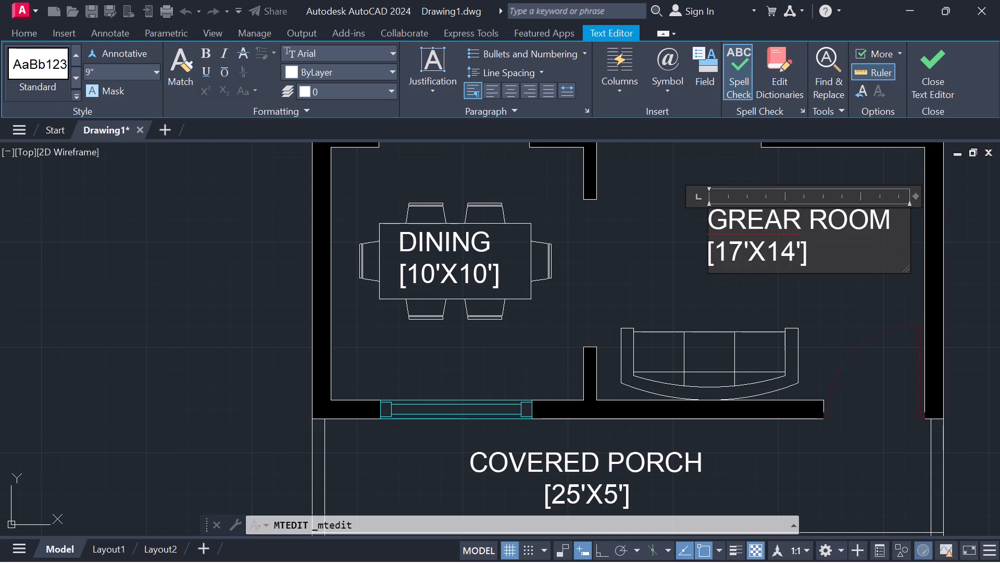
click(709, 261)
key(space)
key(space)
key(space)
key(space)
key(space)
key(space)
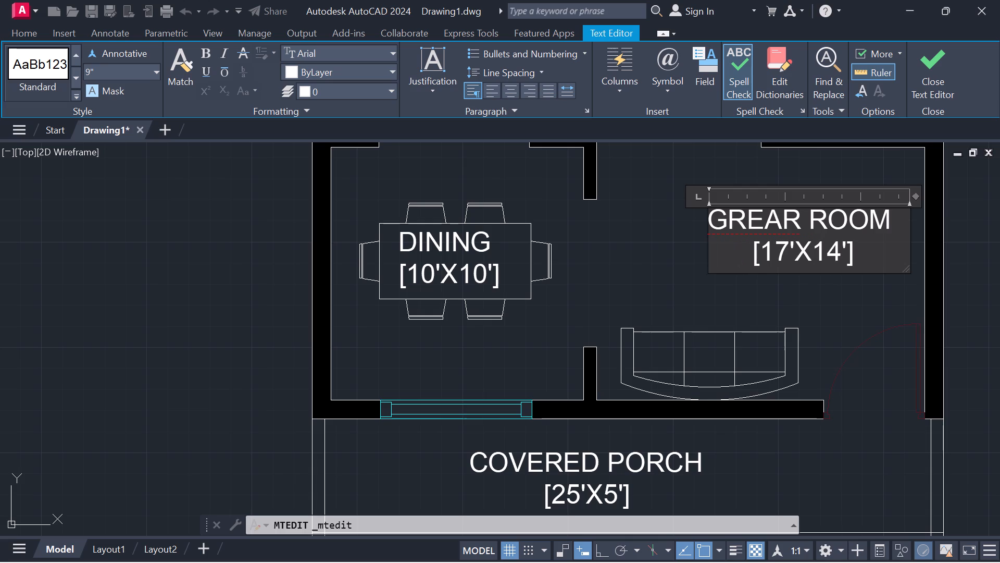
key(space)
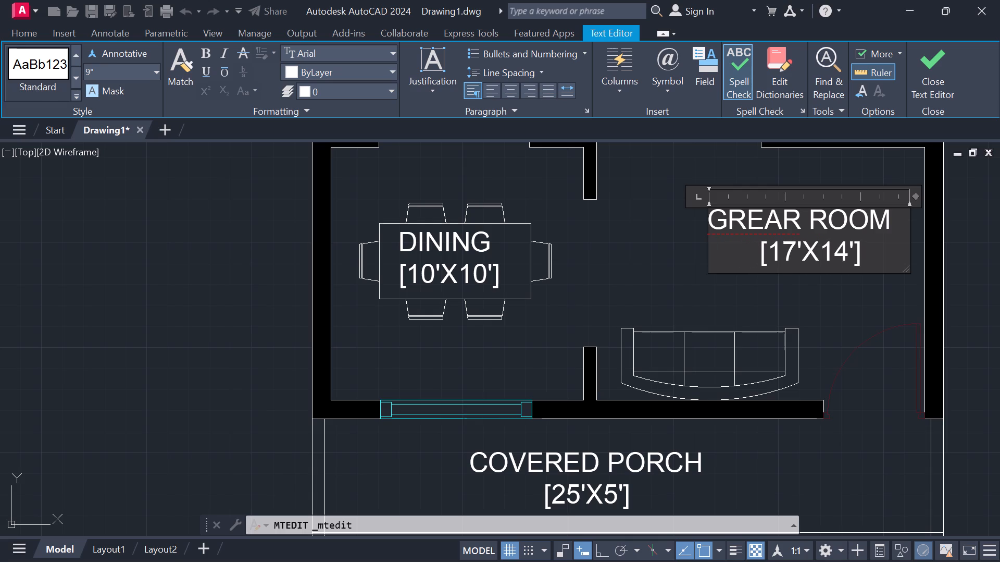
Correct the misspelled word GREAR to GREAT in the room name above the sofa.
click(805, 224)
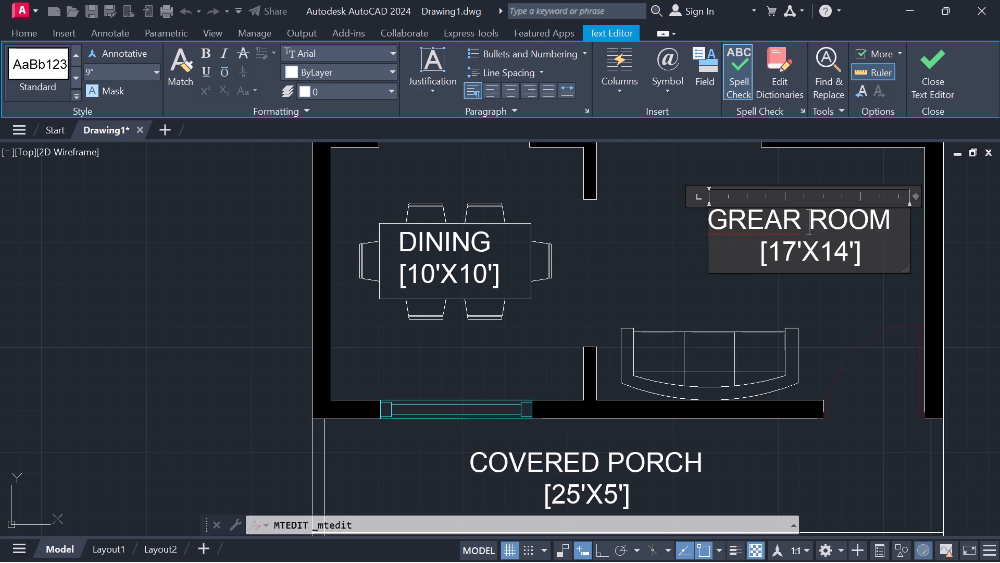
click(800, 220)
key(BackSpace)
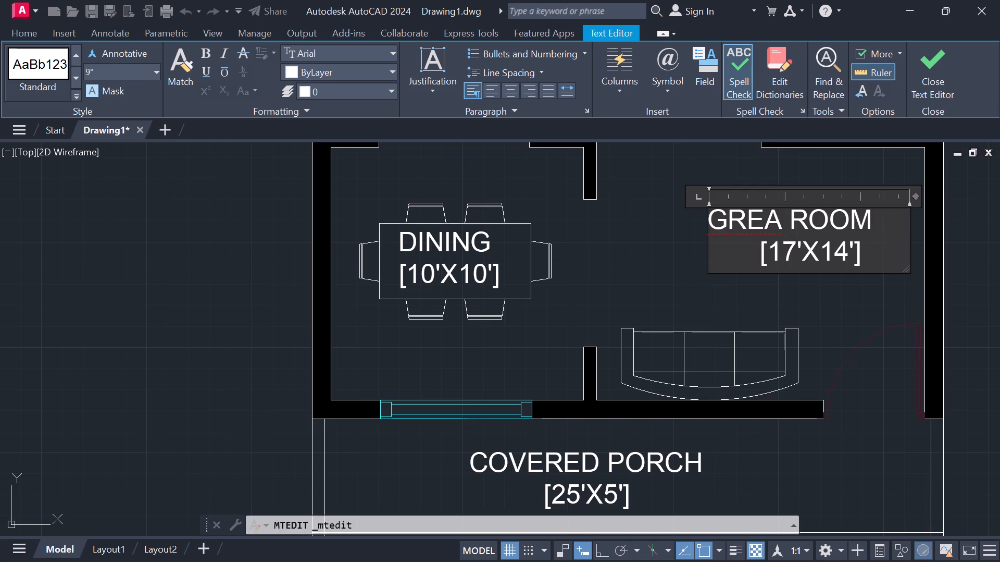
key(t)
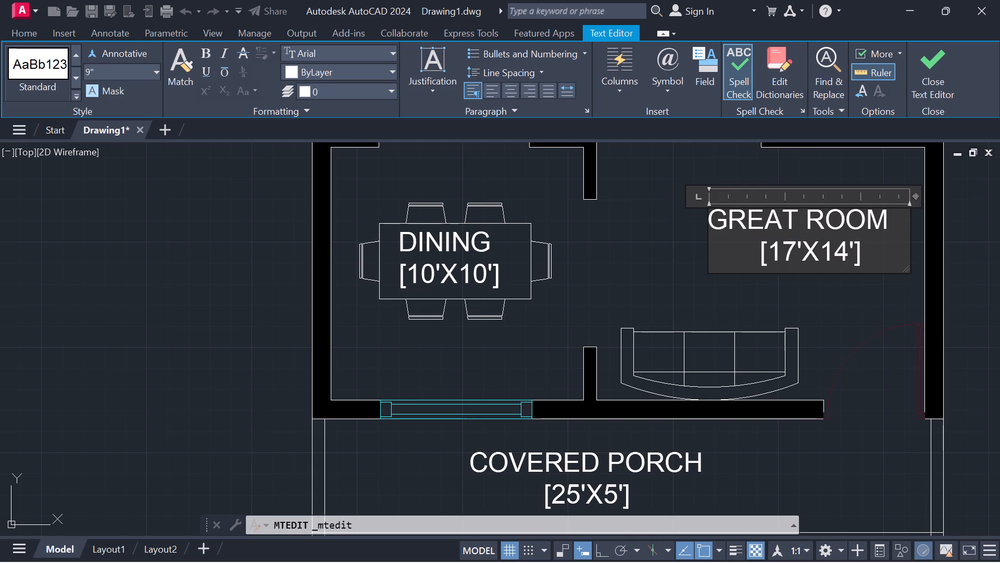
Change the GREAT ROOM label's size to [13'X10'] and finish editing the text.
click(851, 261)
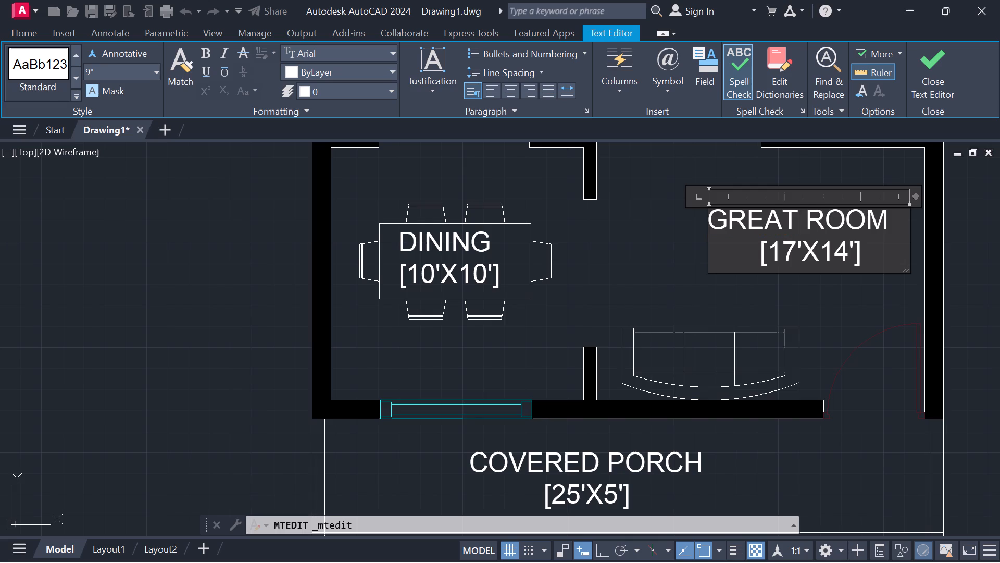
click(853, 254)
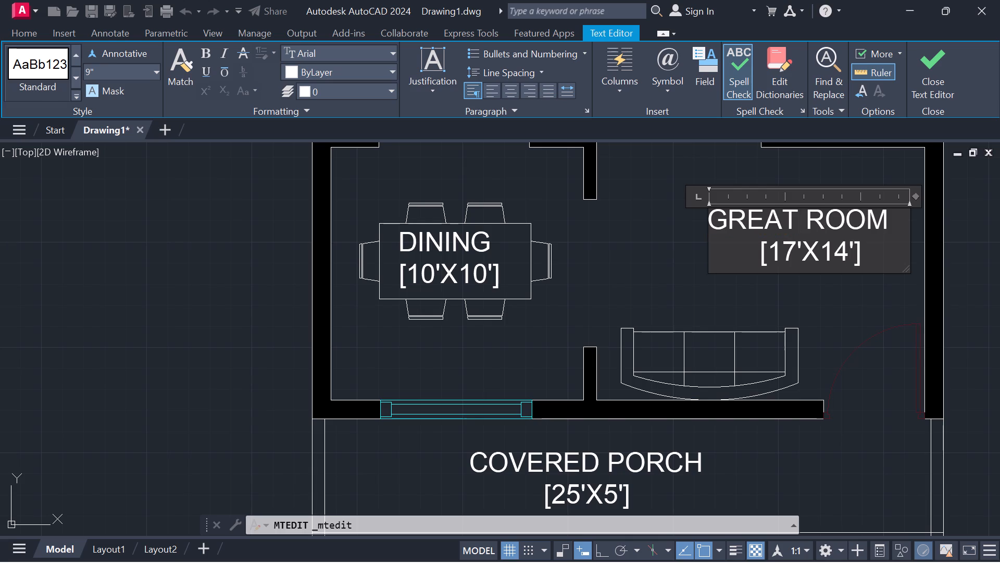
key(BackSpace)
key(BackSpace)
key(BackSpace)
key(BackSpace)
key(BackSpace)
key(BackSpace)
key(BackSpace)
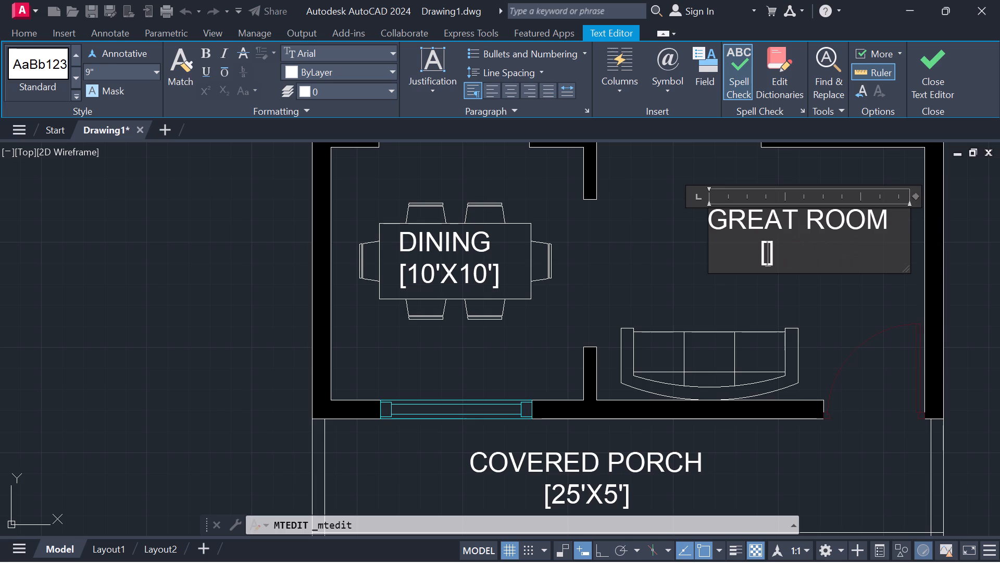
key(1)
key(3)
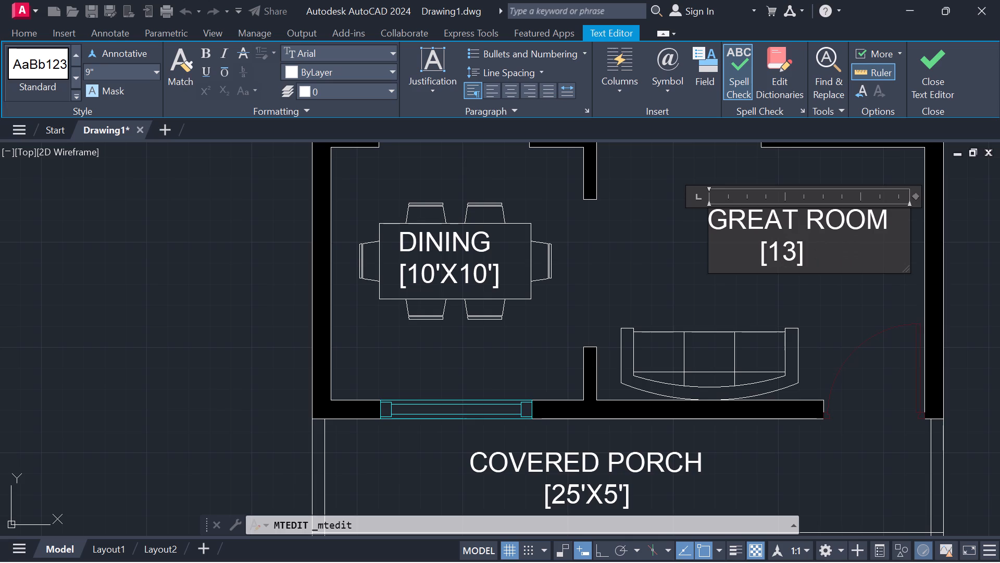
text('X1)
key(0)
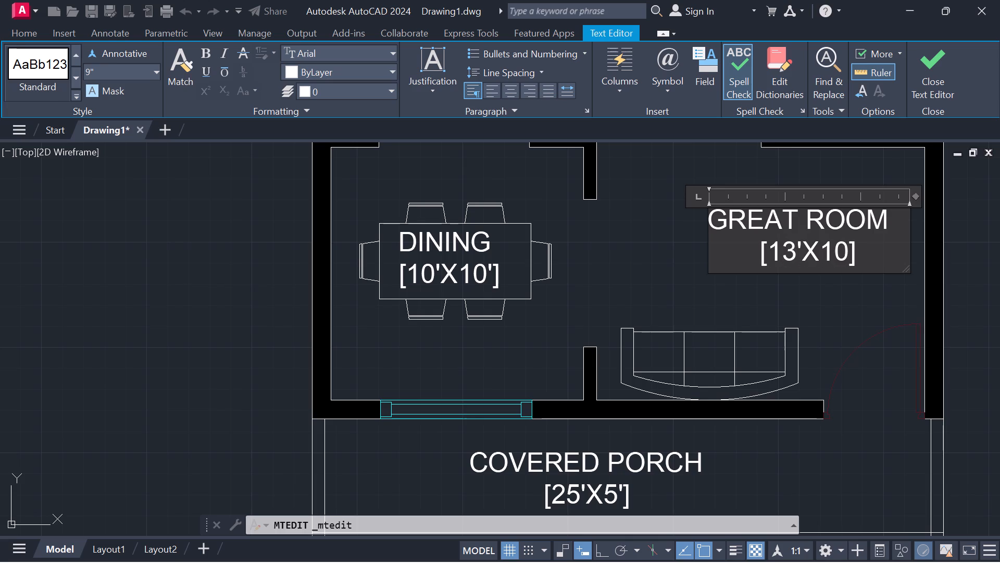
key(apostrophe)
click(926, 62)
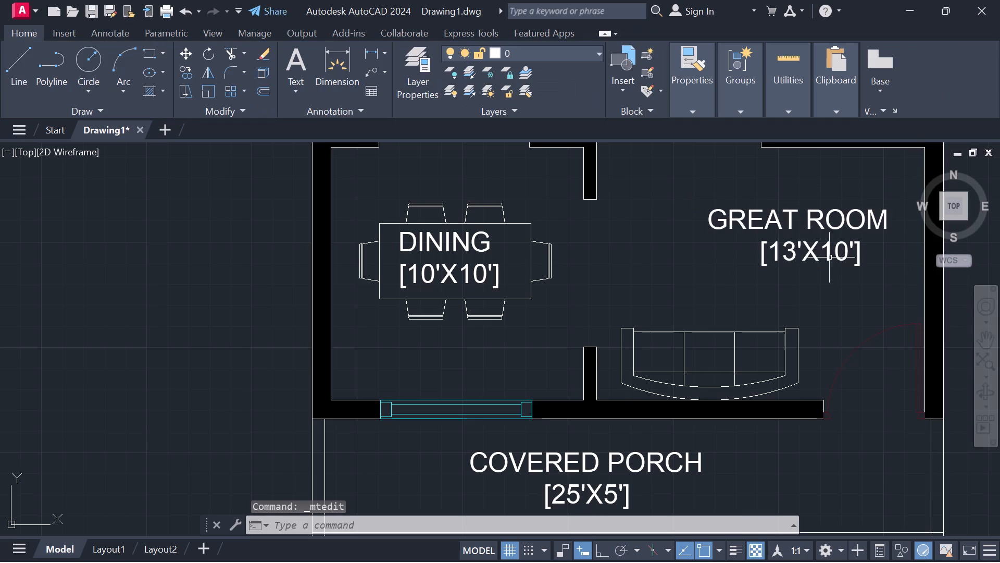
Move the GREAT ROOM label horizontally toward the dining room so it sits above the sofa.
click(808, 258)
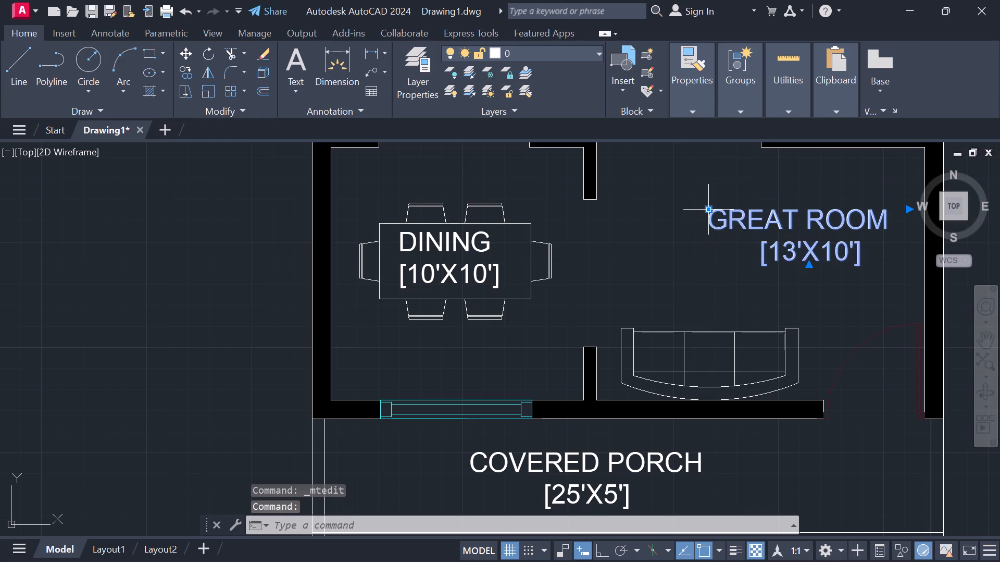
click(711, 210)
click(639, 215)
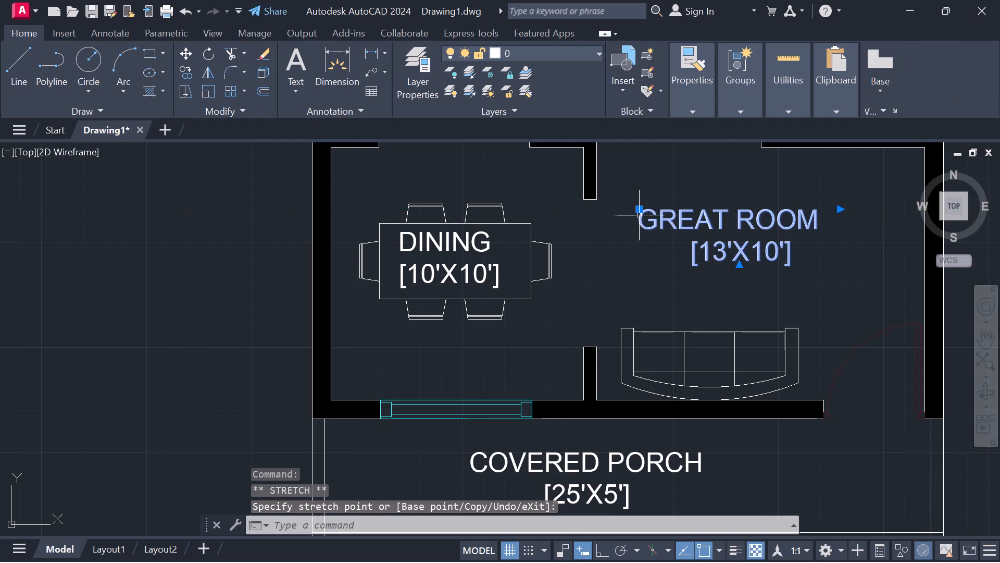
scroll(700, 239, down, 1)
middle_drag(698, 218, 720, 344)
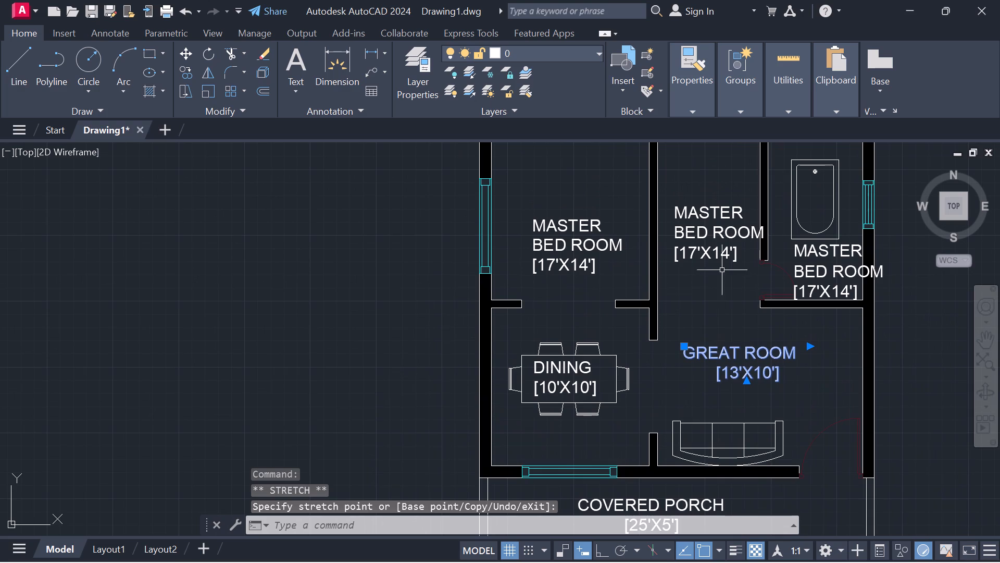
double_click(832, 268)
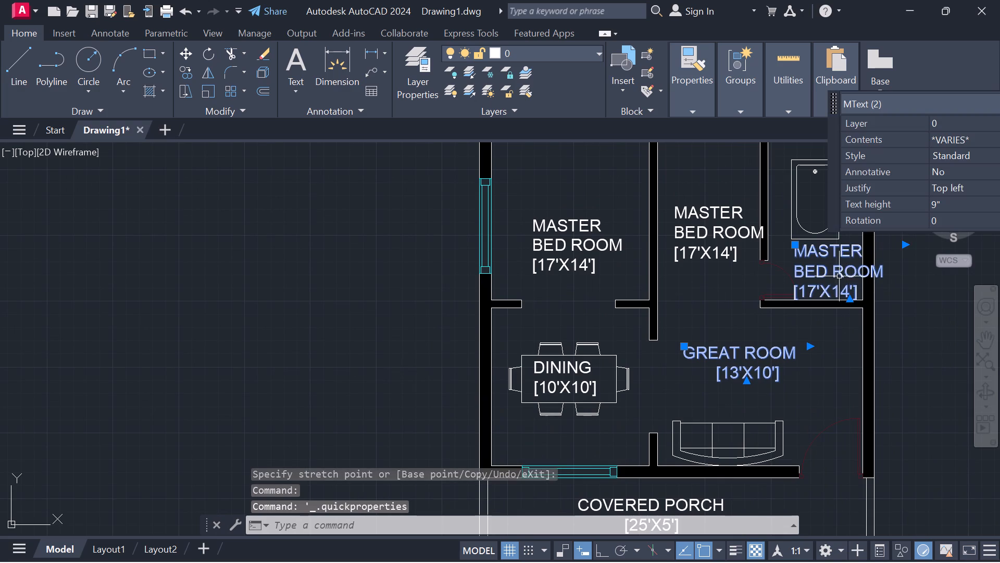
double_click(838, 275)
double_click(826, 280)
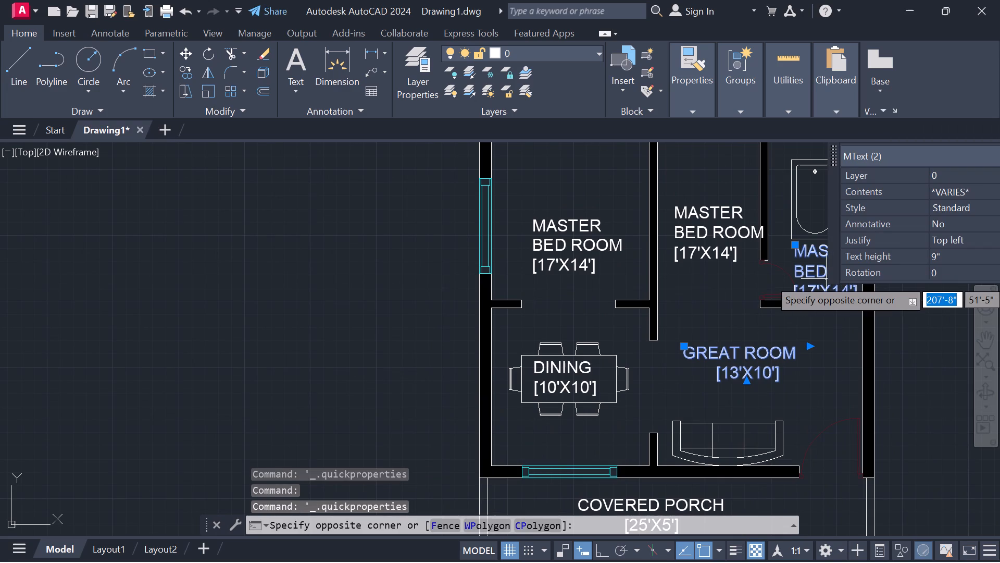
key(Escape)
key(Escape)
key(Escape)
Replace the MASTER BED ROOM name with TOILET in the label below the bathtub, beside the outer wall.
click(824, 278)
click(828, 267)
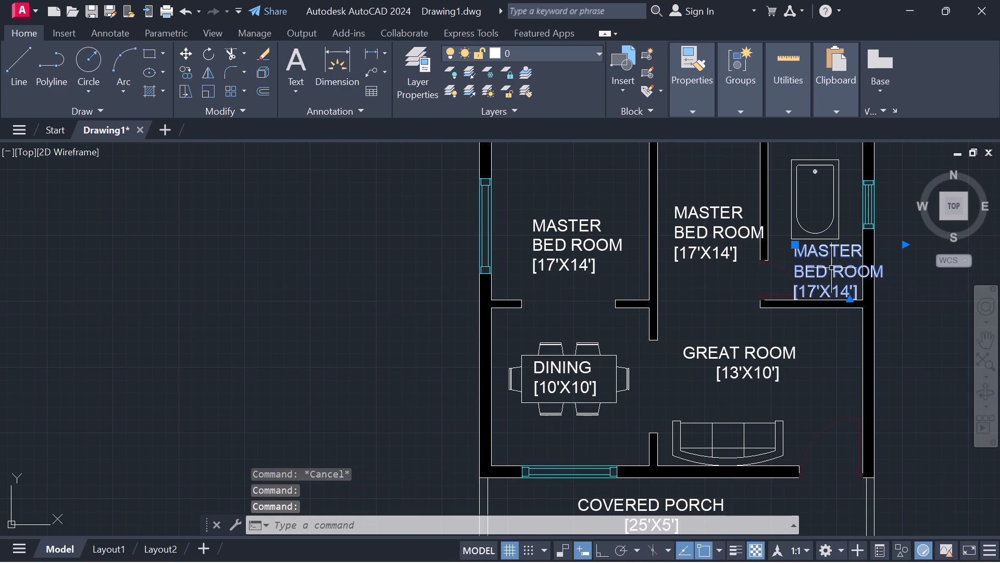
middle_drag(833, 268, 683, 286)
scroll(681, 285, up, 1)
double_click(687, 291)
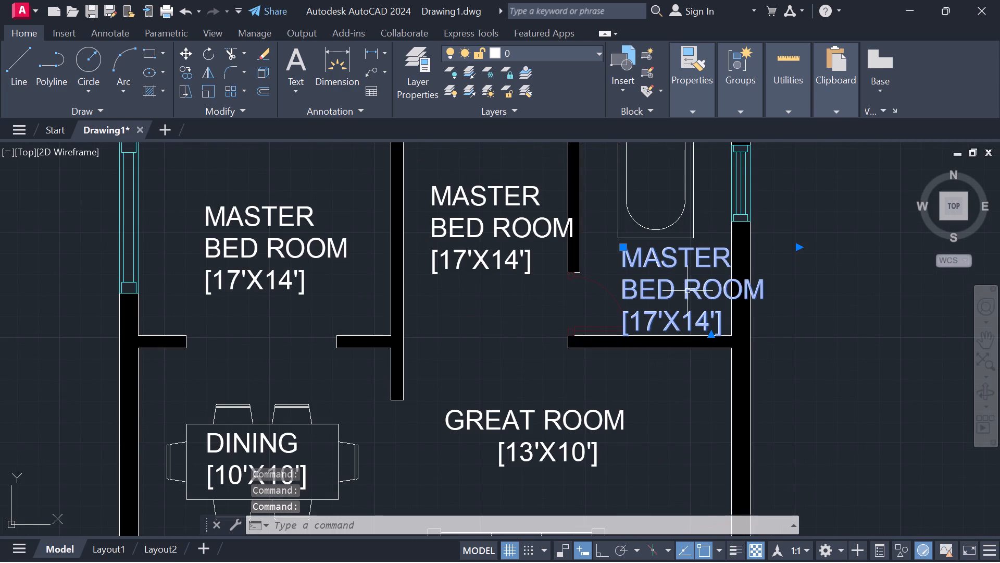
click(771, 291)
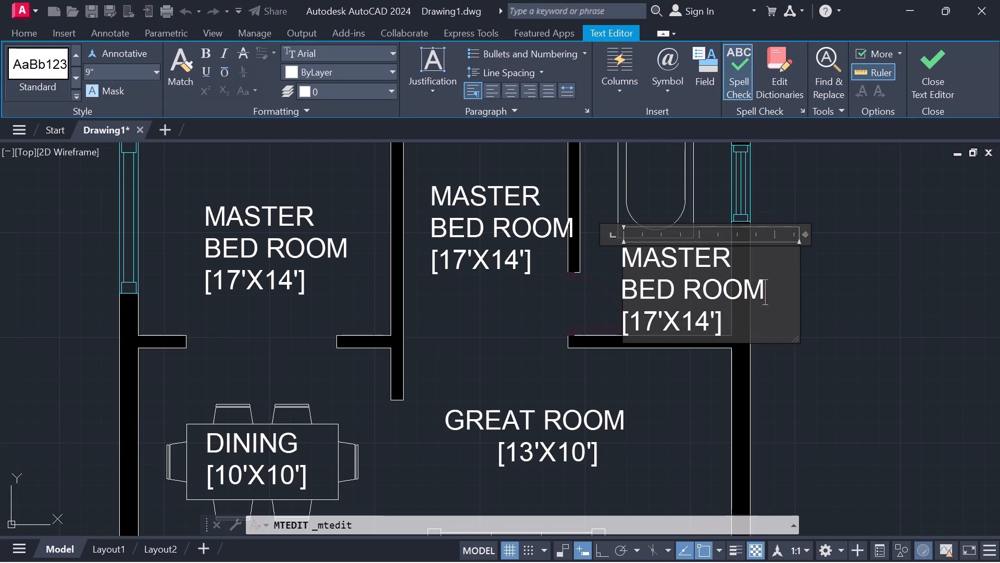
key(BackSpace)
key(BackSpace)
key(BackSpace)
key(BackSpace)
key(BackSpace)
key(BackSpace)
key(BackSpace)
key(BackSpace)
key(BackSpace)
key(BackSpace)
key(BackSpace)
key(BackSpace)
key(BackSpace)
key(BackSpace)
key(BackSpace)
key(BackSpace)
key(BackSpace)
key(BackSpace)
key(BackSpace)
key(BackSpace)
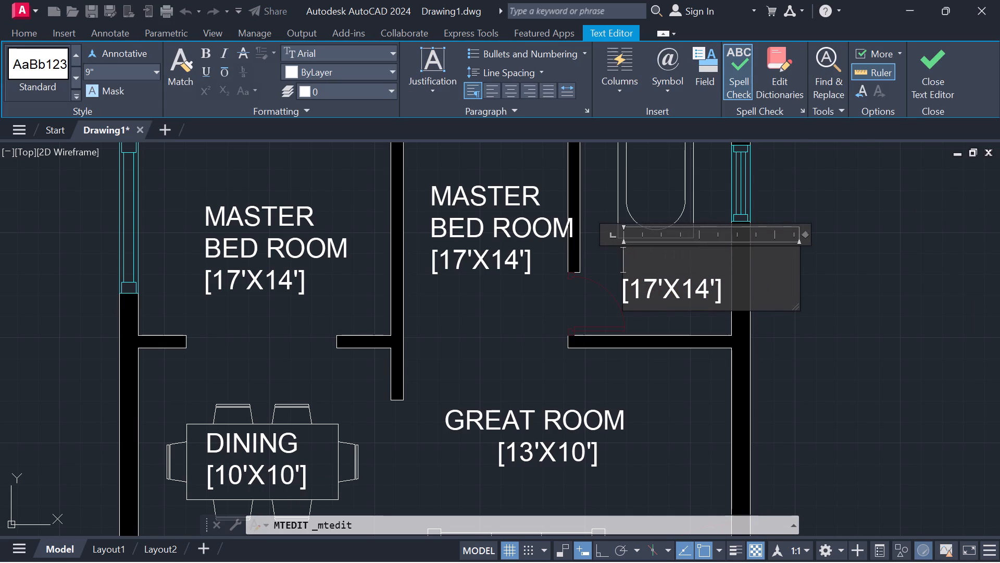
key(t)
text(OILET)
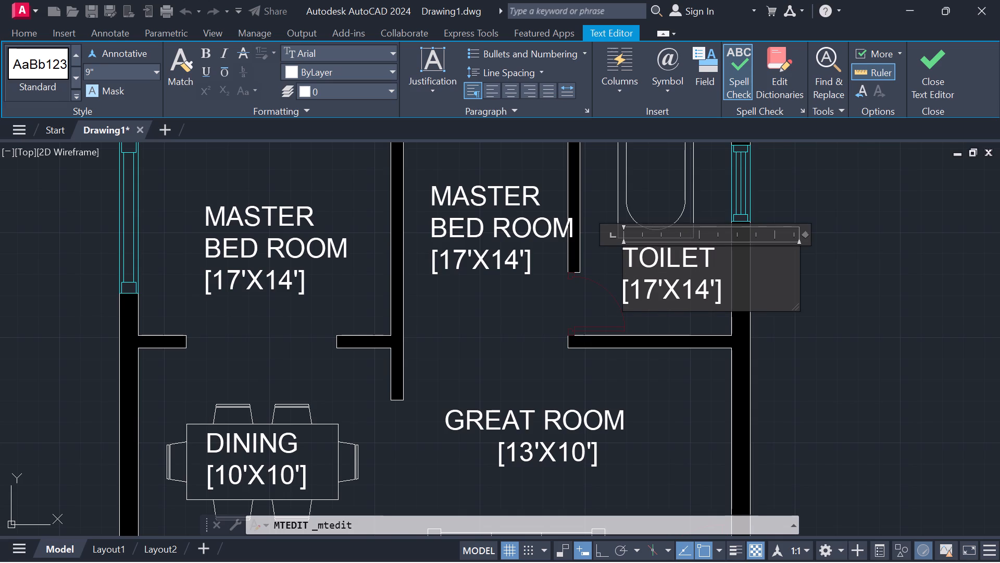
Change the TOILET label's size to [6'X10'] and finish editing the text.
click(713, 293)
key(BackSpace)
key(BackSpace)
key(BackSpace)
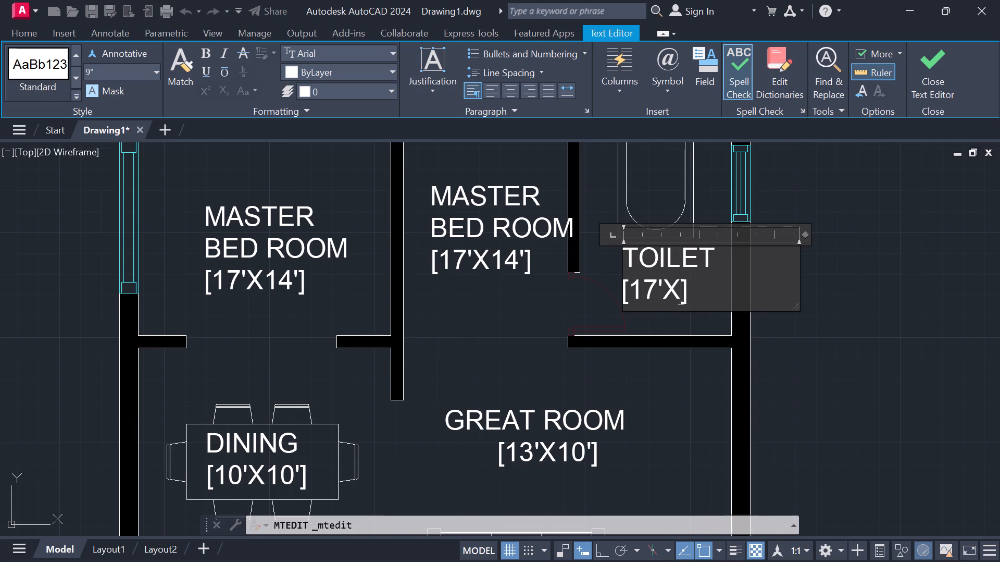
key(BackSpace)
key(BackSpace)
key(BackSpace)
key(BackSpace)
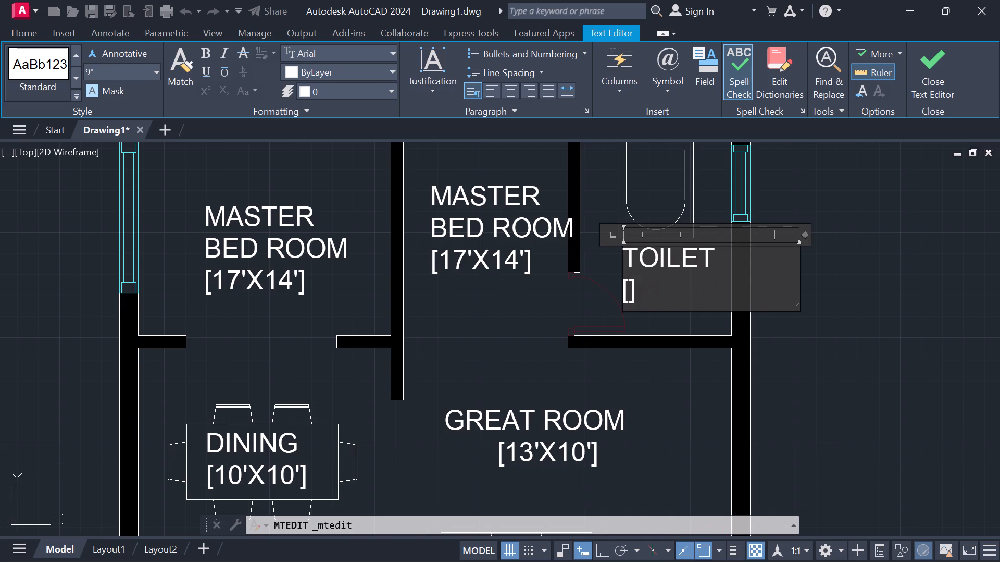
key(6)
text('X)
text(10')
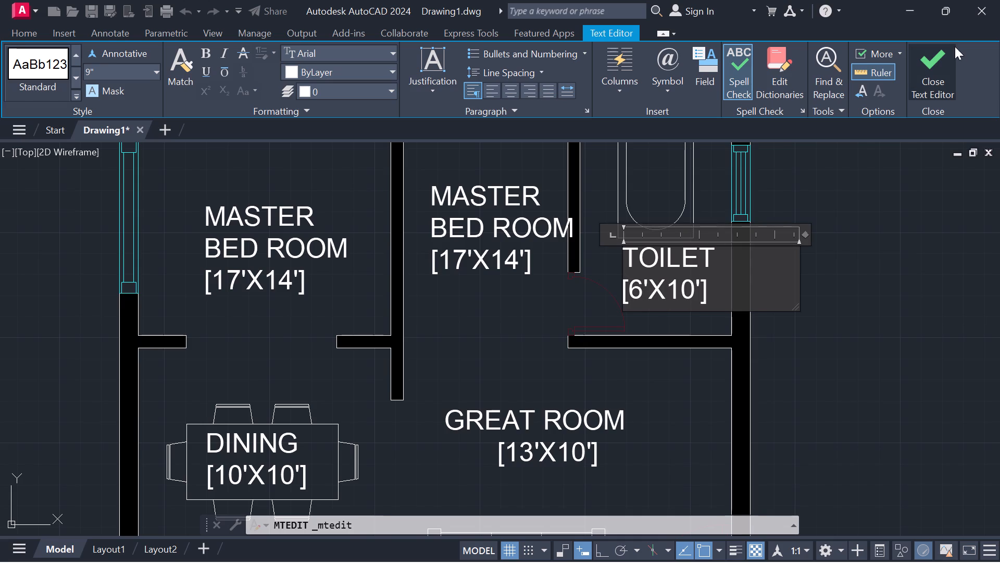
click(934, 59)
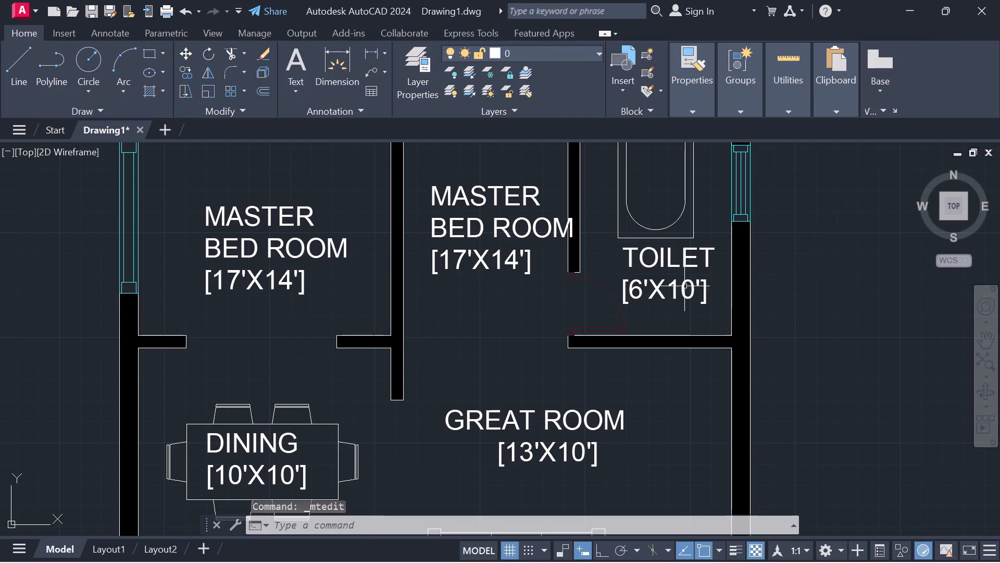
Shift the TOILET label slightly toward the outer wall, keeping it below the bathtub, and clear the selection.
click(677, 280)
click(626, 248)
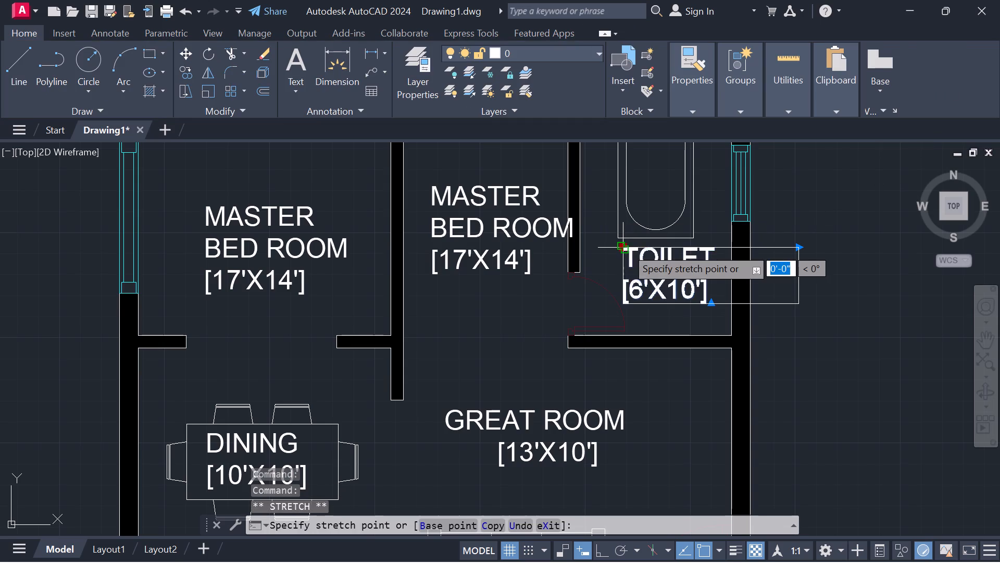
click(633, 248)
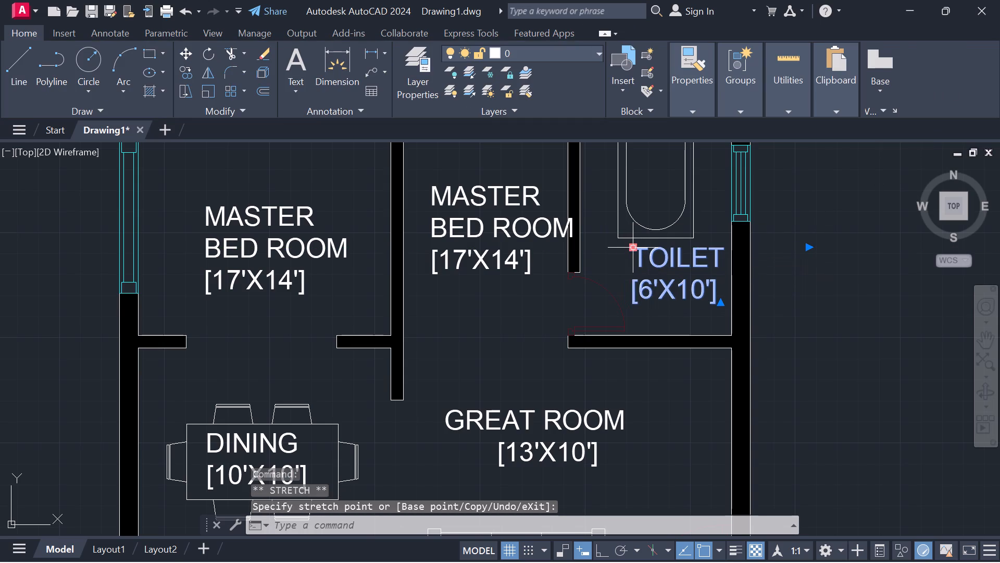
key(Escape)
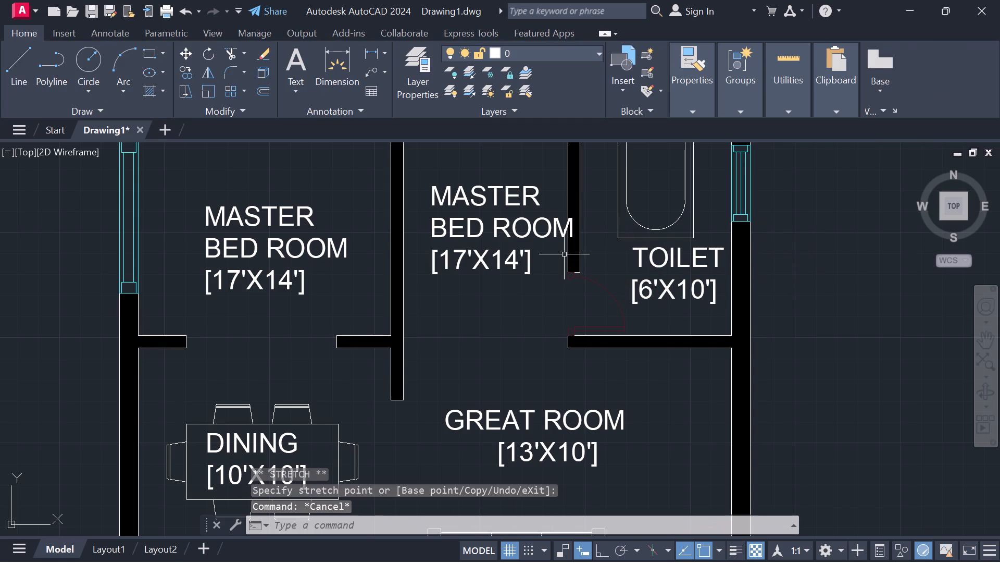
Replace the entire MASTER BED ROOM label in the corridor beside the toilet, size included, with PASSAGE and finish editing.
double_click(516, 224)
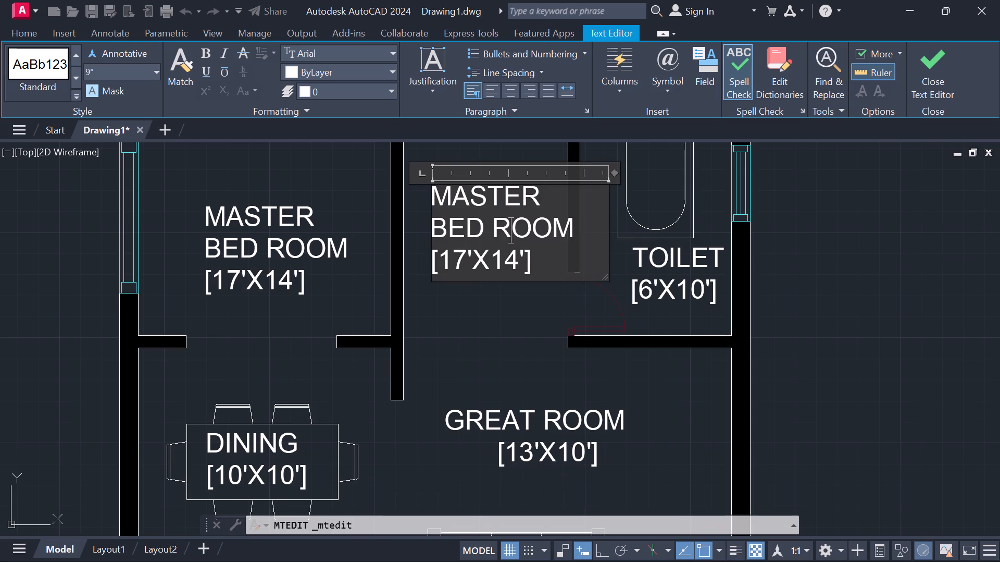
click(566, 258)
key(BackSpace)
key(BackSpace)
key(BackSpace)
key(BackSpace)
key(BackSpace)
key(BackSpace)
key(BackSpace)
key(BackSpace)
key(BackSpace)
key(BackSpace)
key(BackSpace)
key(BackSpace)
key(BackSpace)
key(BackSpace)
key(BackSpace)
key(BackSpace)
key(BackSpace)
key(BackSpace)
key(BackSpace)
key(BackSpace)
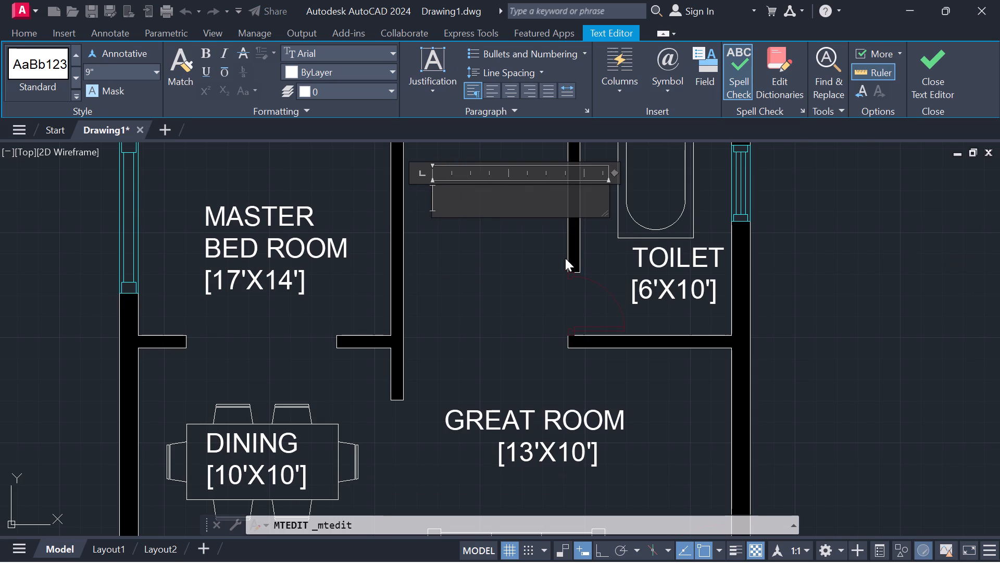
text(PASS)
text(AGE)
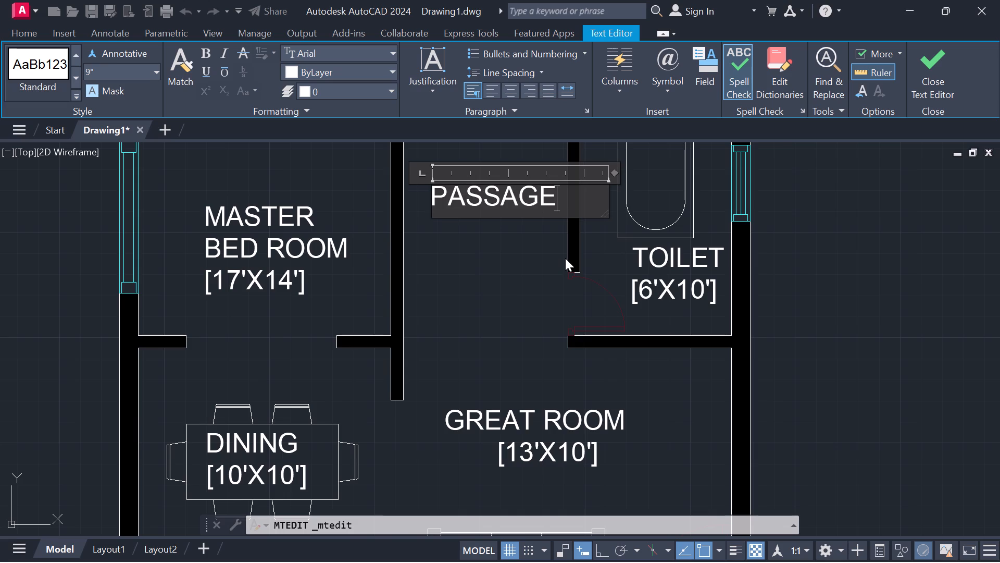
click(940, 53)
Shift the PASSAGE label about 4" horizontally away from the toilet wall and clear the selection.
click(474, 201)
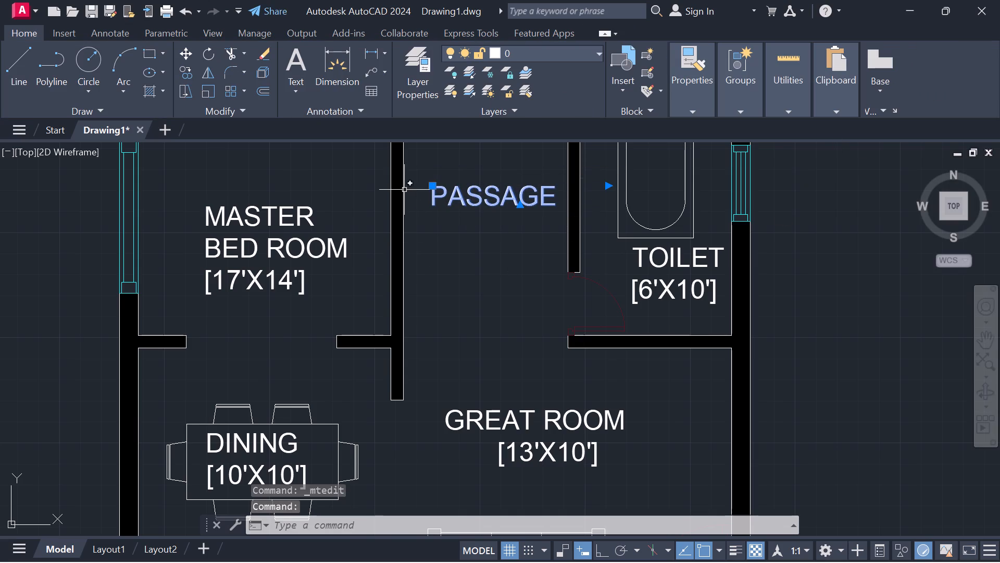
click(432, 189)
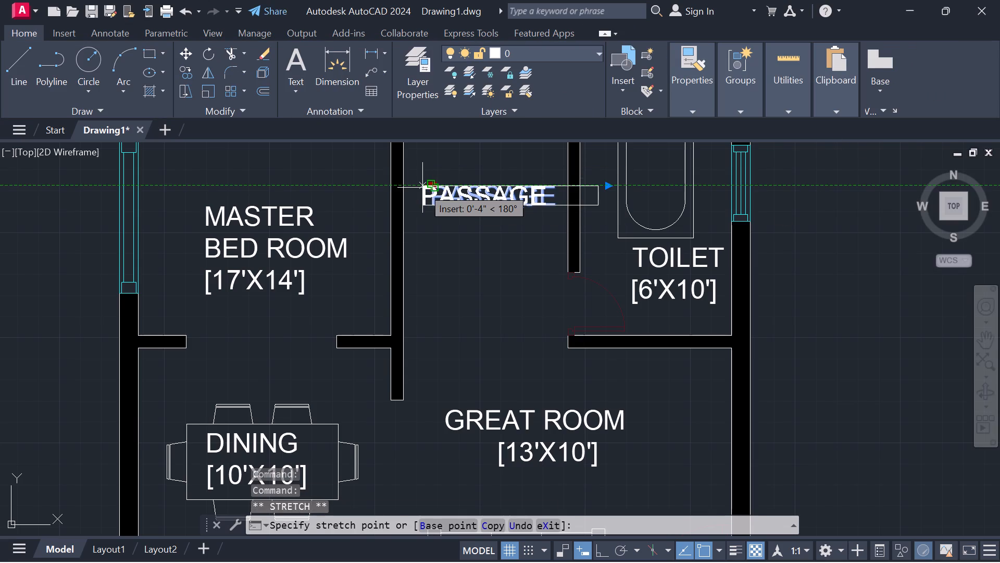
click(422, 188)
scroll(453, 185, down, 1)
key(Escape)
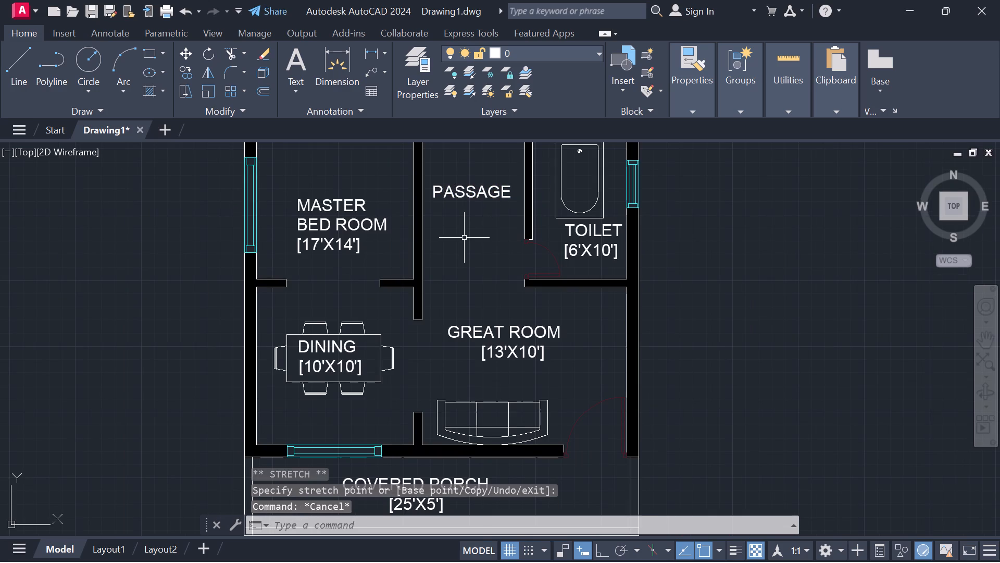
Replace the MASTER BED ROOM name with KITCHEN in the label of the room directly above the dining area.
middle_drag(464, 238, 470, 302)
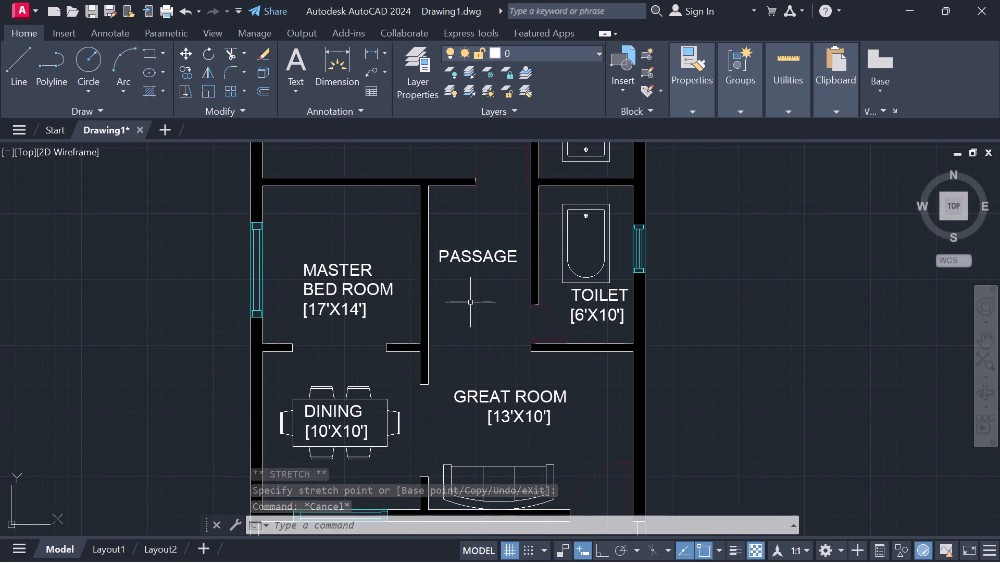
middle_drag(471, 302, 469, 428)
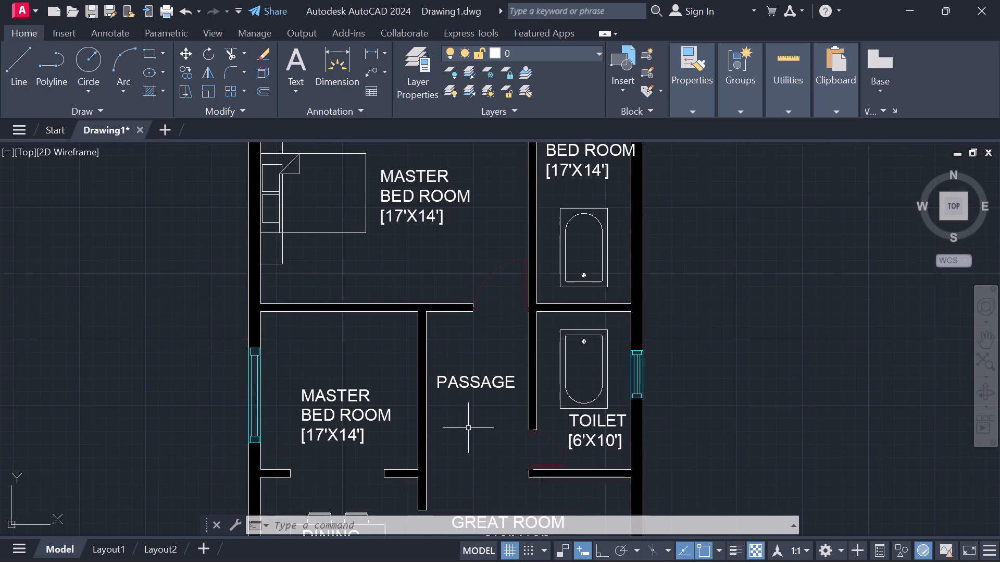
double_click(336, 410)
double_click(364, 426)
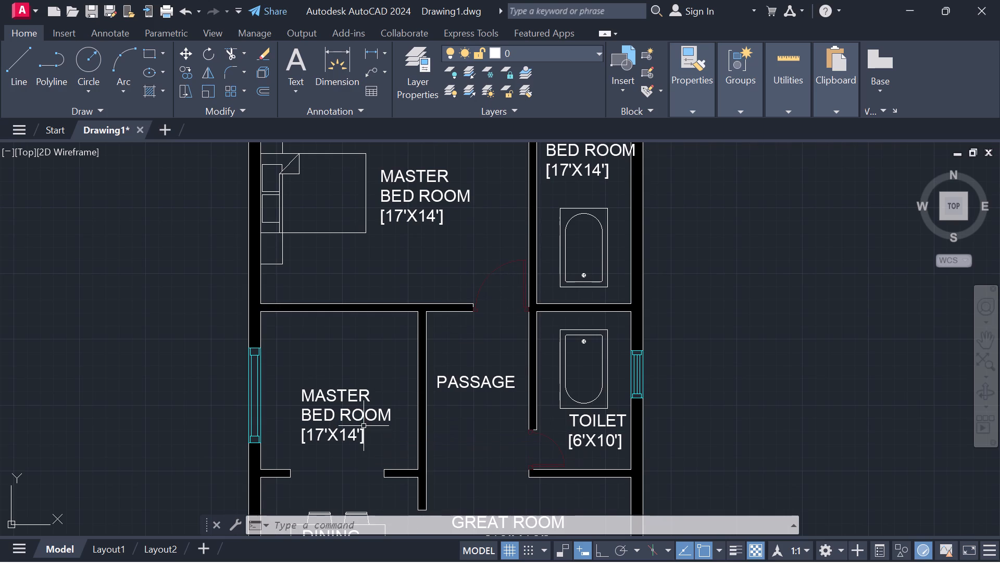
double_click(364, 414)
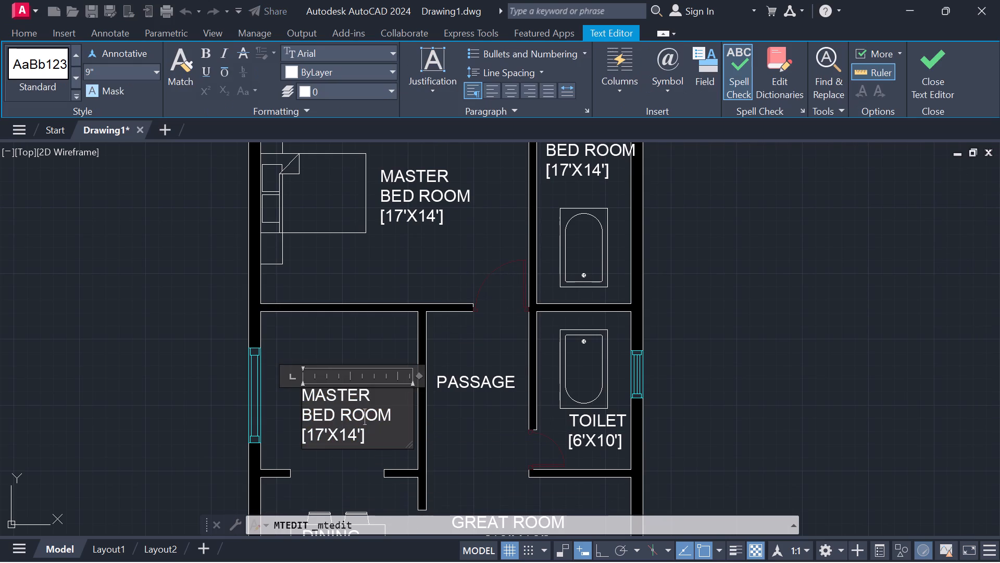
click(393, 415)
key(BackSpace)
key(BackSpace)
key(BackSpace)
key(BackSpace)
key(BackSpace)
key(BackSpace)
key(BackSpace)
key(BackSpace)
key(BackSpace)
key(BackSpace)
key(BackSpace)
key(BackSpace)
key(BackSpace)
key(BackSpace)
key(BackSpace)
key(BackSpace)
key(BackSpace)
key(BackSpace)
key(BackSpace)
key(BackSpace)
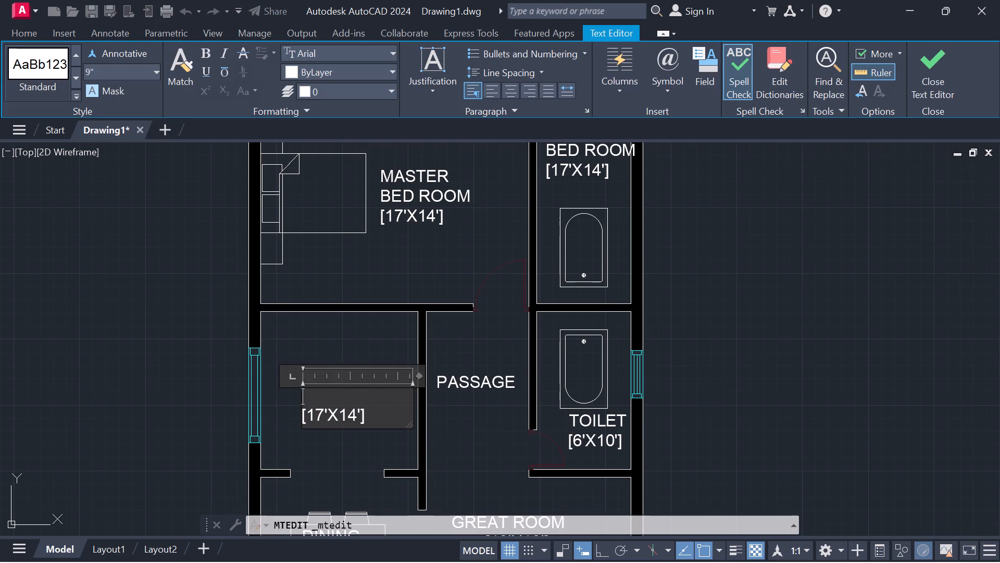
text(KI)
text(TCHEN)
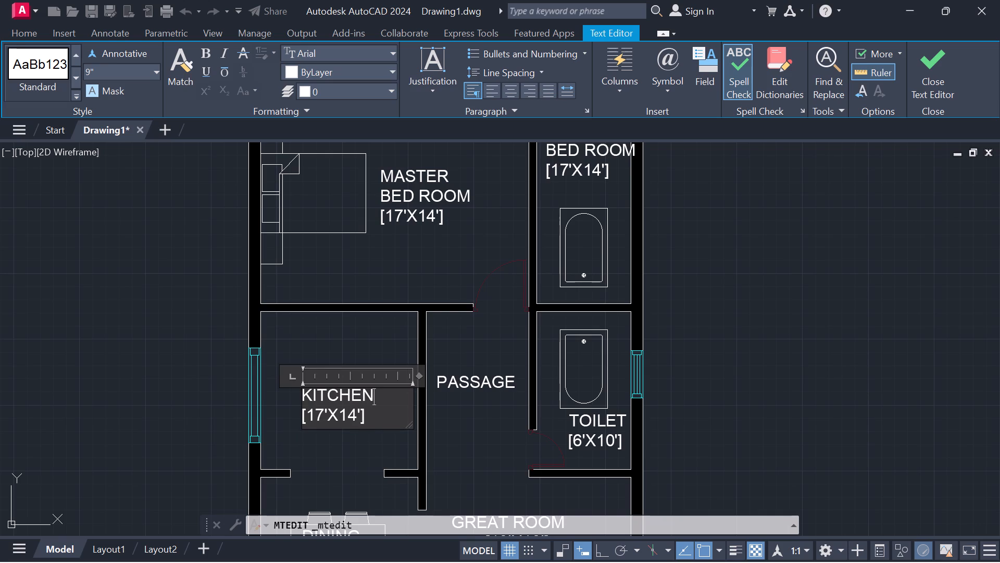
Set the size line of the KITCHEN label to [10'X10'] and finish editing.
click(357, 420)
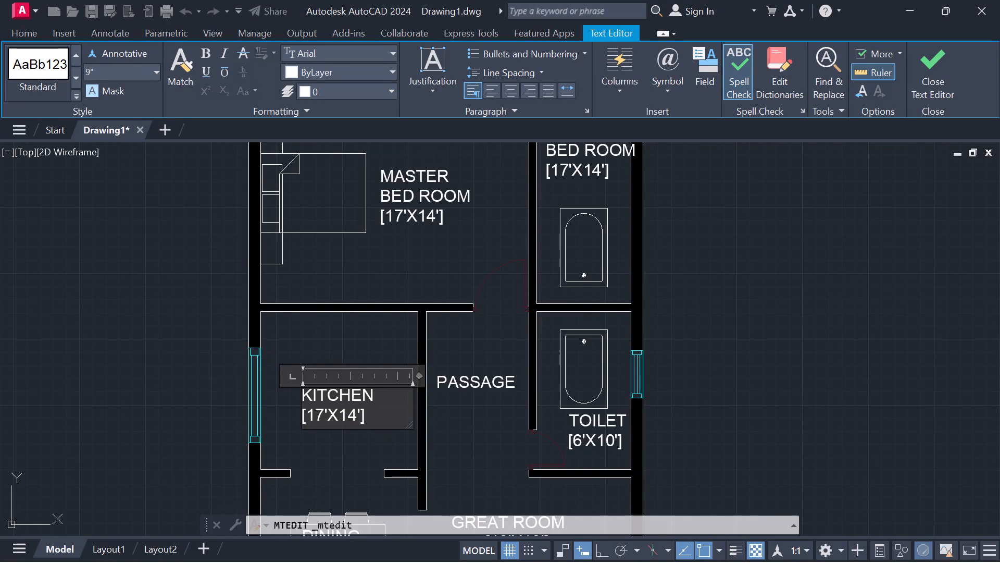
key(BackSpace)
key(BackSpace)
key(BackSpace)
key(BackSpace)
key(BackSpace)
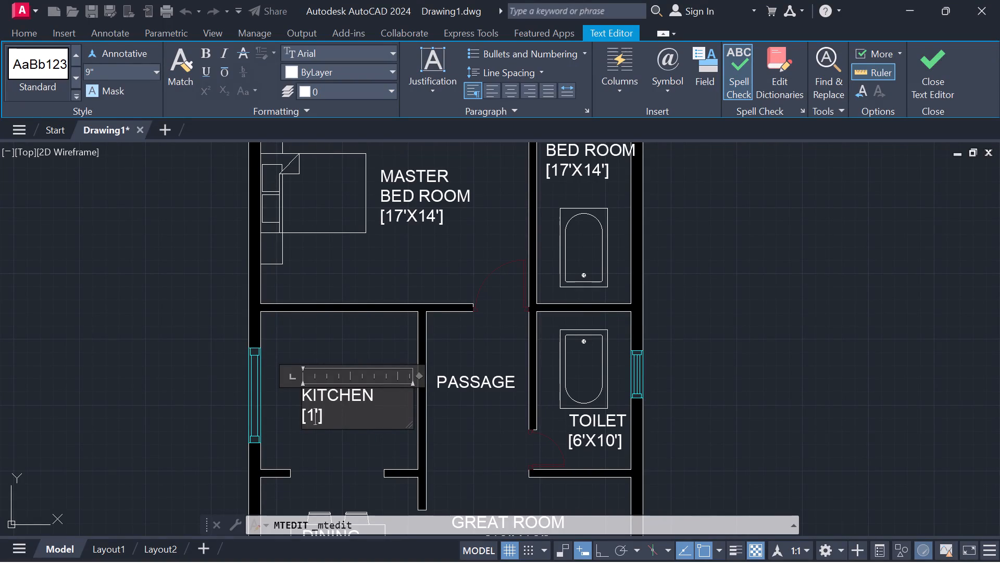
key(0)
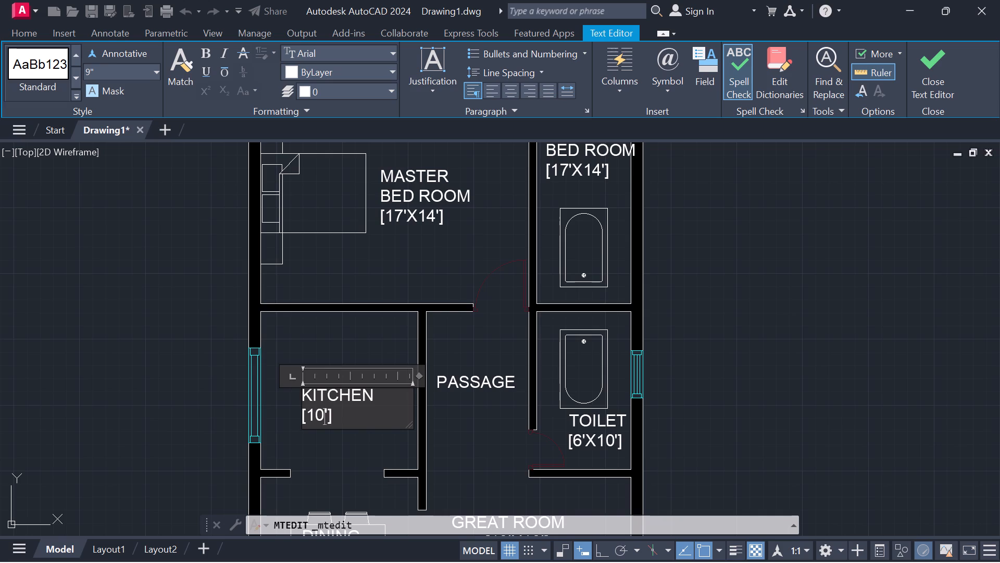
text('X10)
click(939, 71)
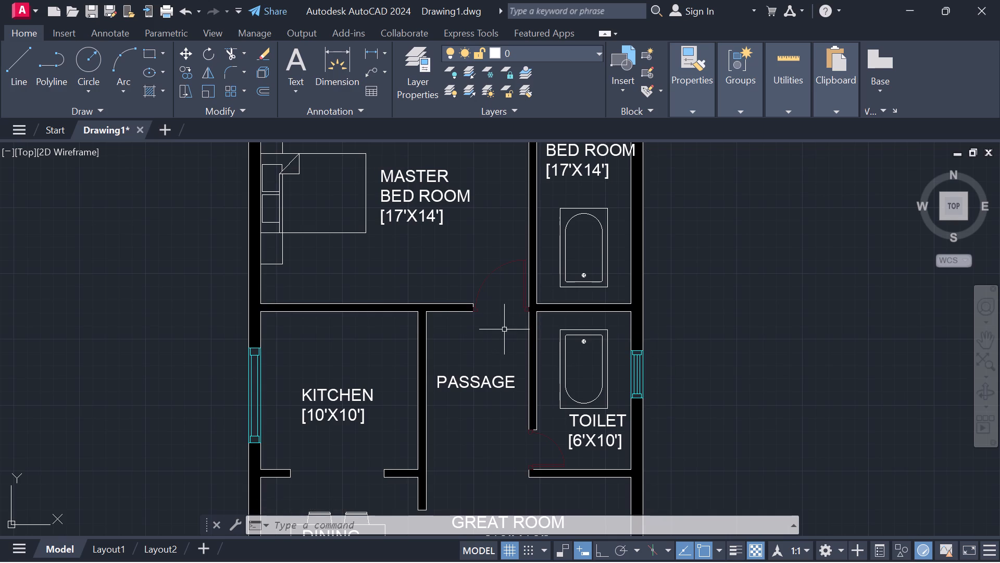
Replace the MASTER BED ROOM name with TOILET in the label above the bathtub in the room adjoining the master bedroom.
scroll(499, 365, down, 1)
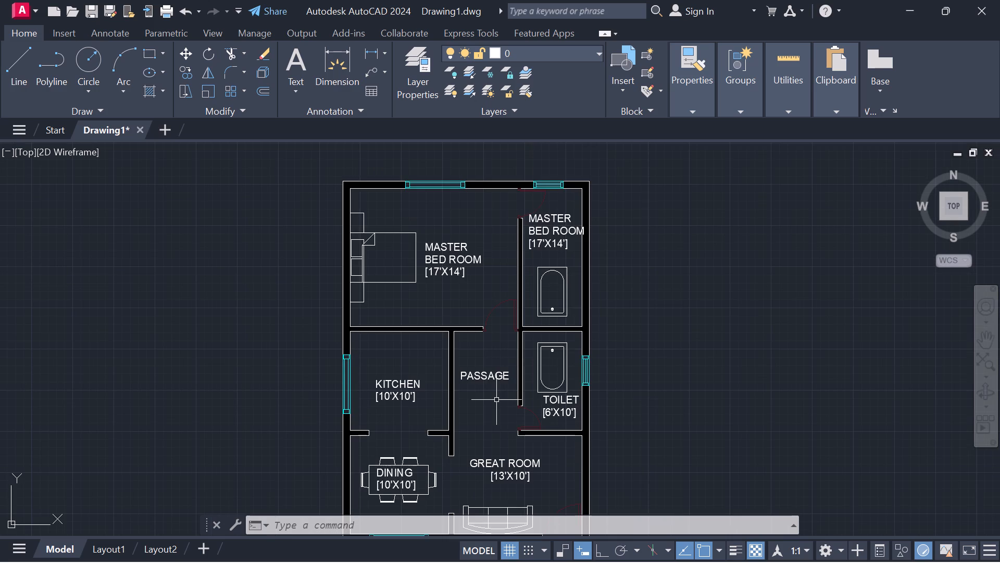
middle_drag(496, 400, 482, 357)
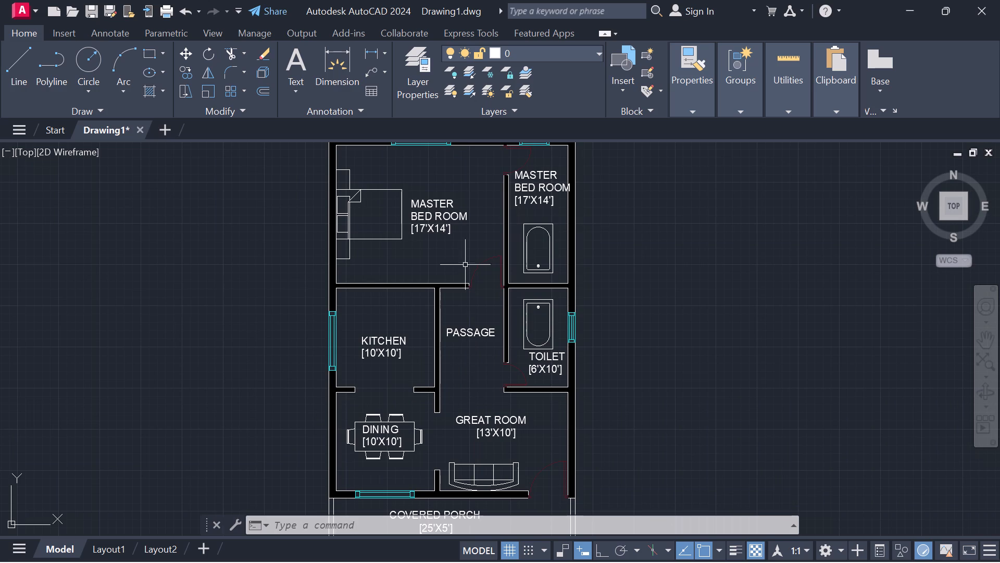
middle_drag(498, 228, 435, 302)
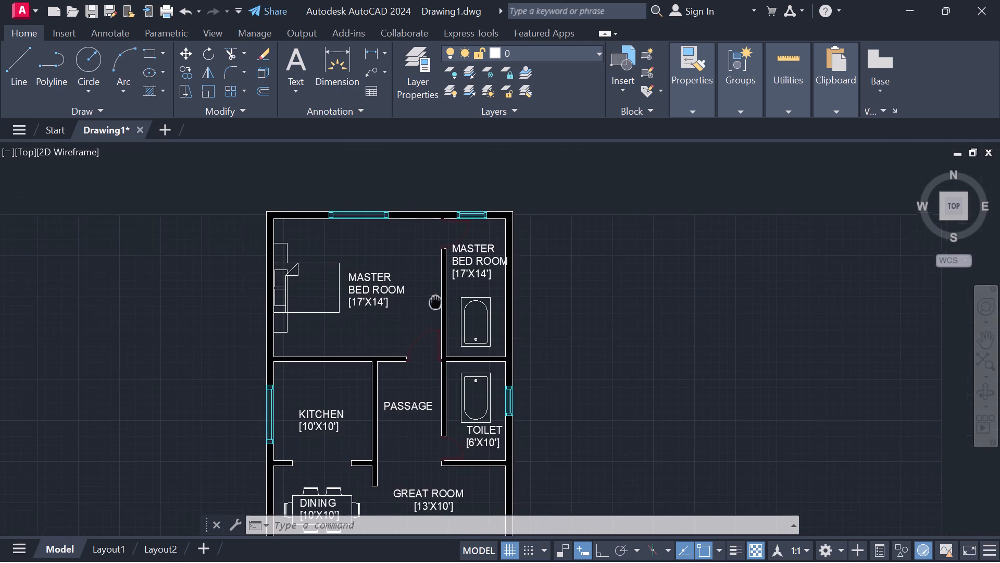
scroll(469, 293, up, 2)
middle_drag(479, 254, 441, 316)
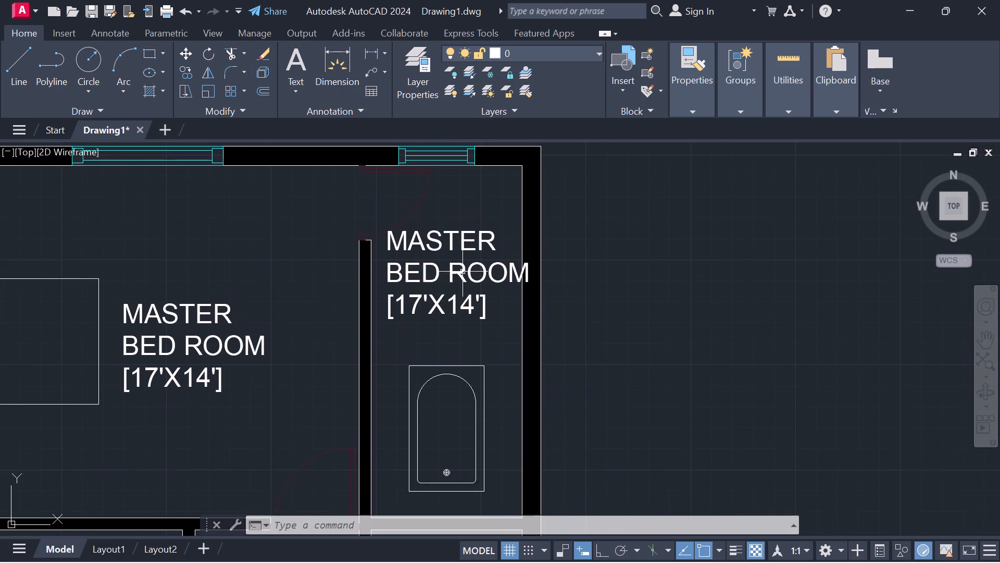
double_click(464, 267)
click(535, 280)
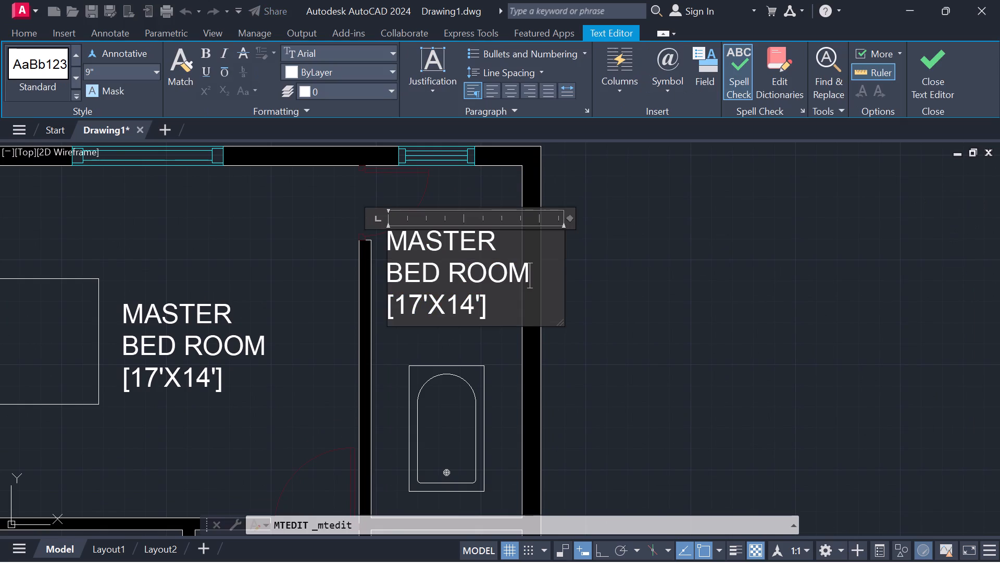
key(BackSpace)
key(BackSpace)
key(BackSpace)
key(BackSpace)
key(BackSpace)
key(BackSpace)
key(BackSpace)
key(BackSpace)
key(BackSpace)
key(BackSpace)
key(BackSpace)
key(BackSpace)
key(BackSpace)
key(BackSpace)
key(BackSpace)
key(BackSpace)
key(BackSpace)
key(BackSpace)
key(BackSpace)
key(BackSpace)
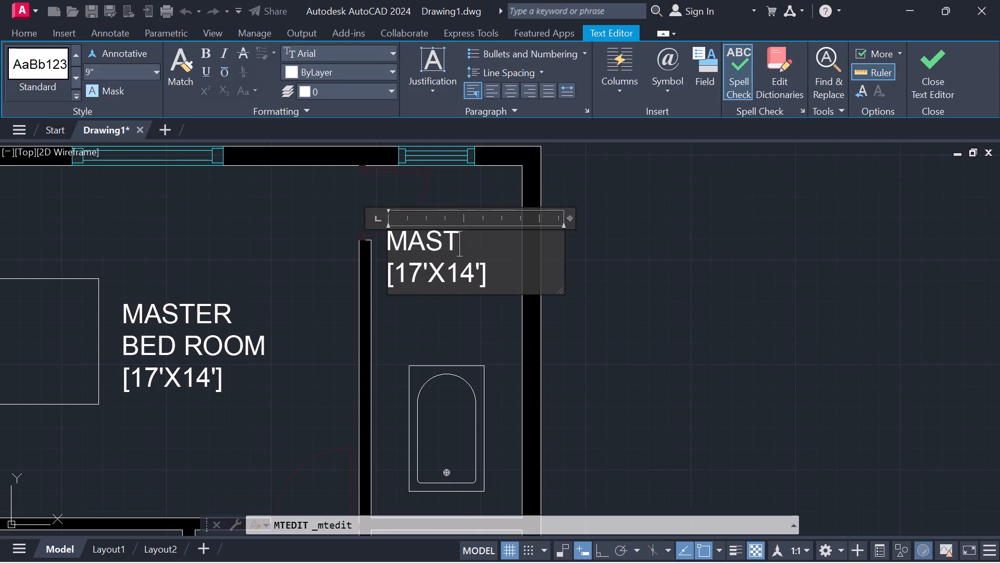
key(t)
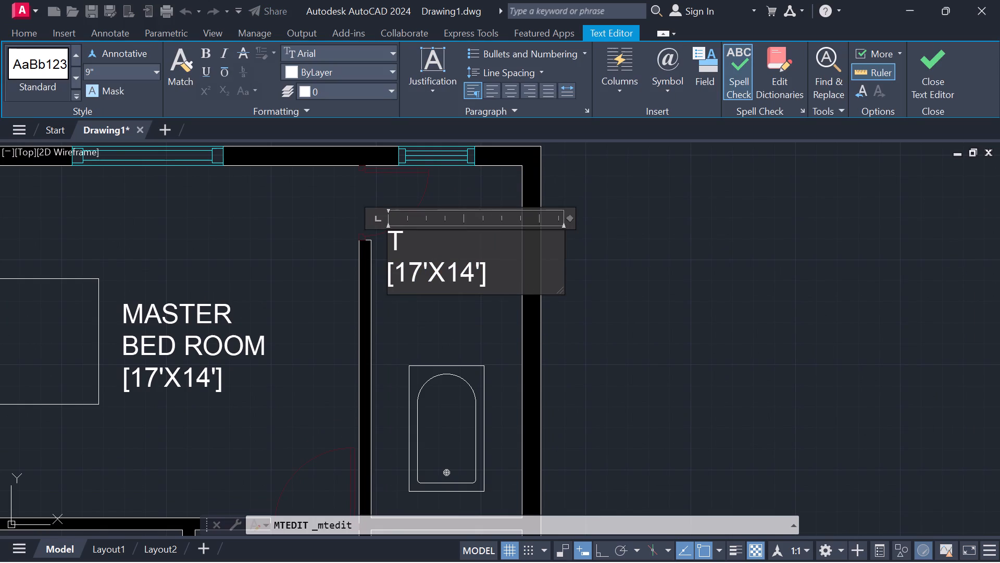
text(OIL)
text(EY)
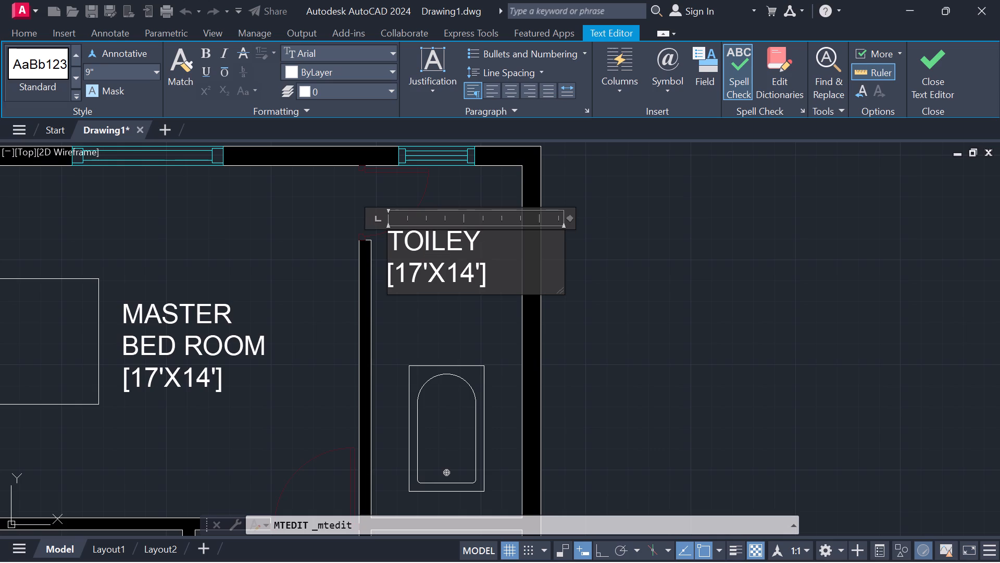
key(BackSpace)
text(T)
key(space)
key(BackSpace)
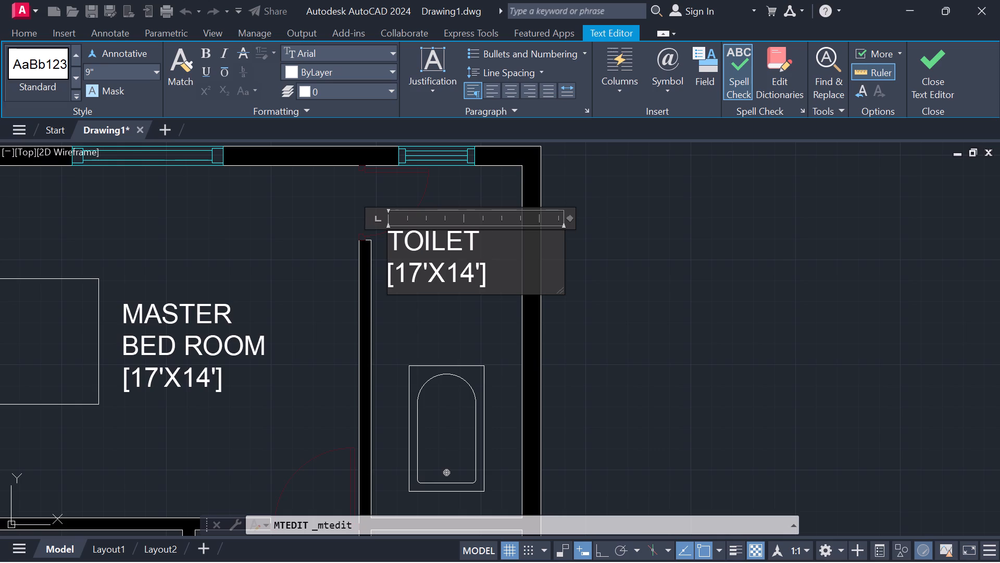
Set the size line of that upper TOILET label to [6'X14'] and finish editing.
click(481, 278)
key(BackSpace)
key(BackSpace)
key(BackSpace)
key(BackSpace)
key(BackSpace)
key(BackSpace)
key(BackSpace)
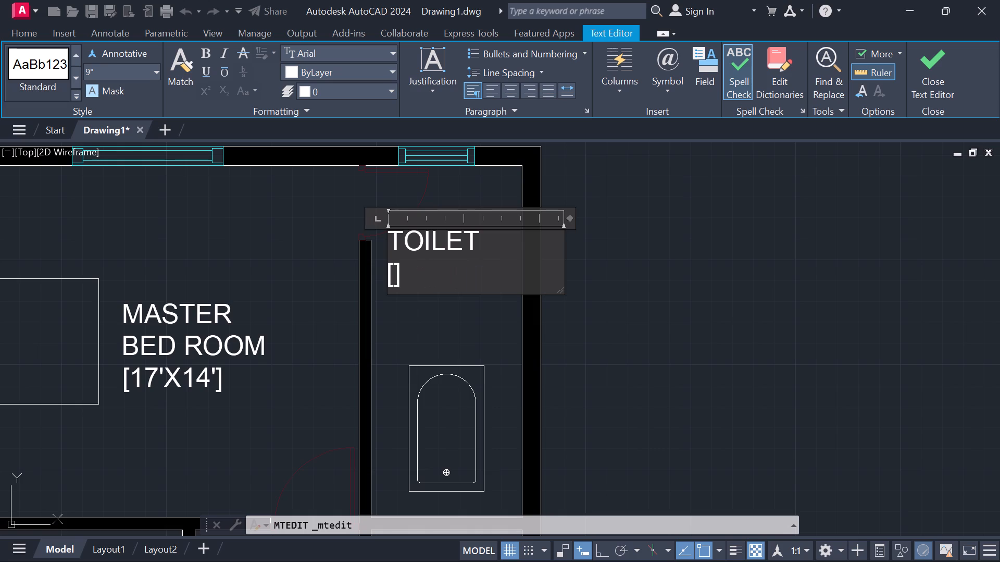
key(6)
text('X14)
key(apostrophe)
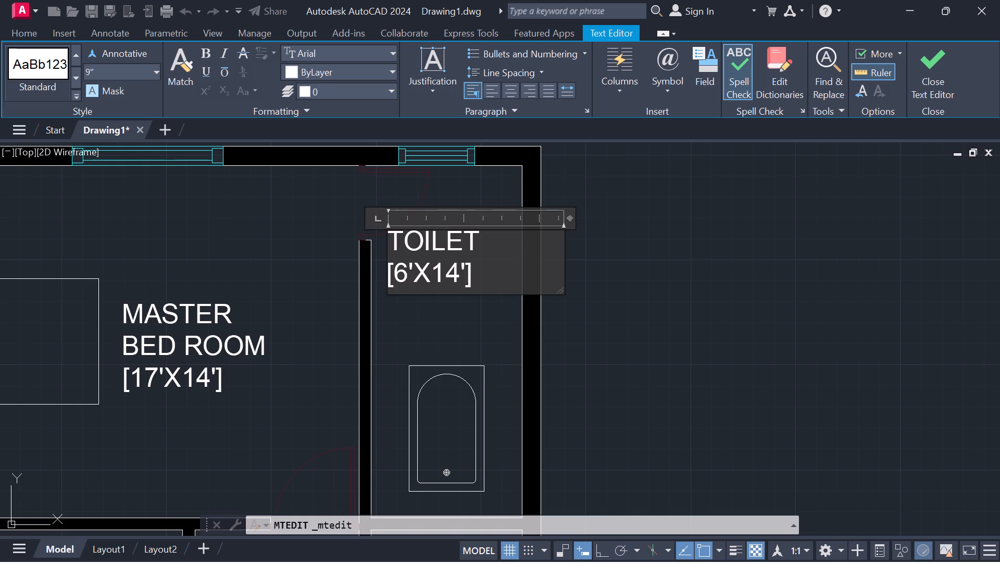
click(935, 60)
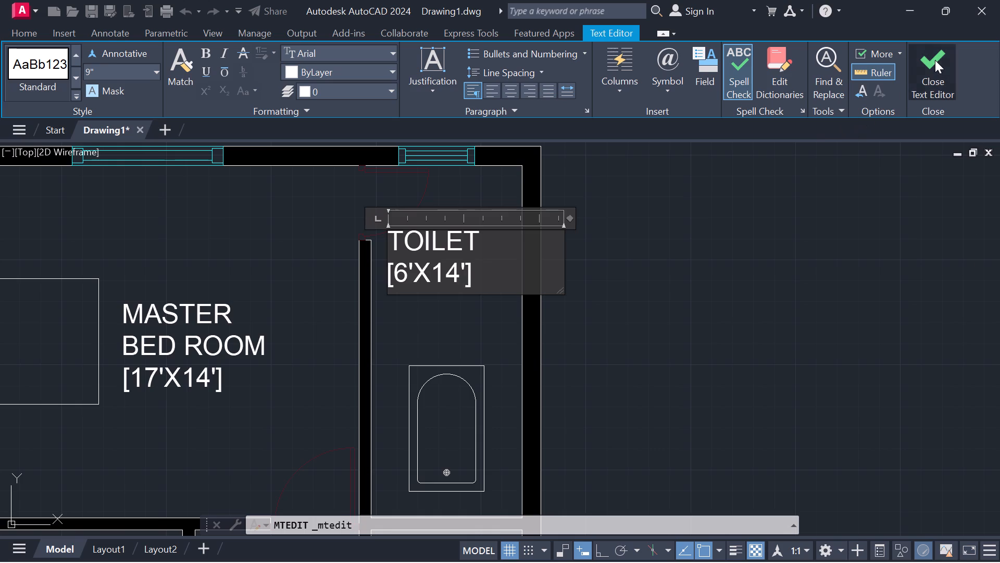
Move the TOILET [6'X14'] label into the clear space between the door swing and the bathtub, slightly off the partition wall, and clear the selection.
click(445, 261)
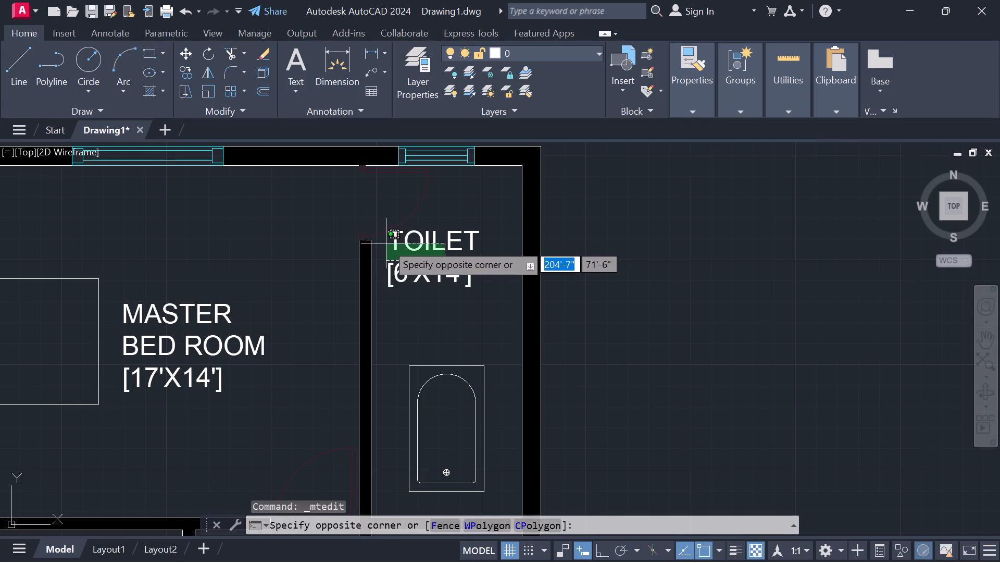
click(419, 264)
click(390, 230)
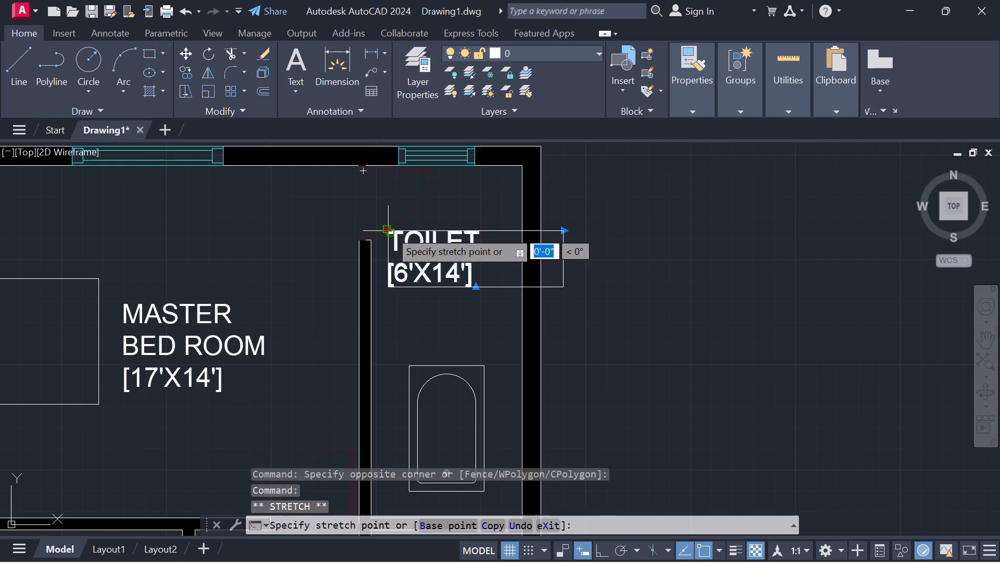
click(406, 263)
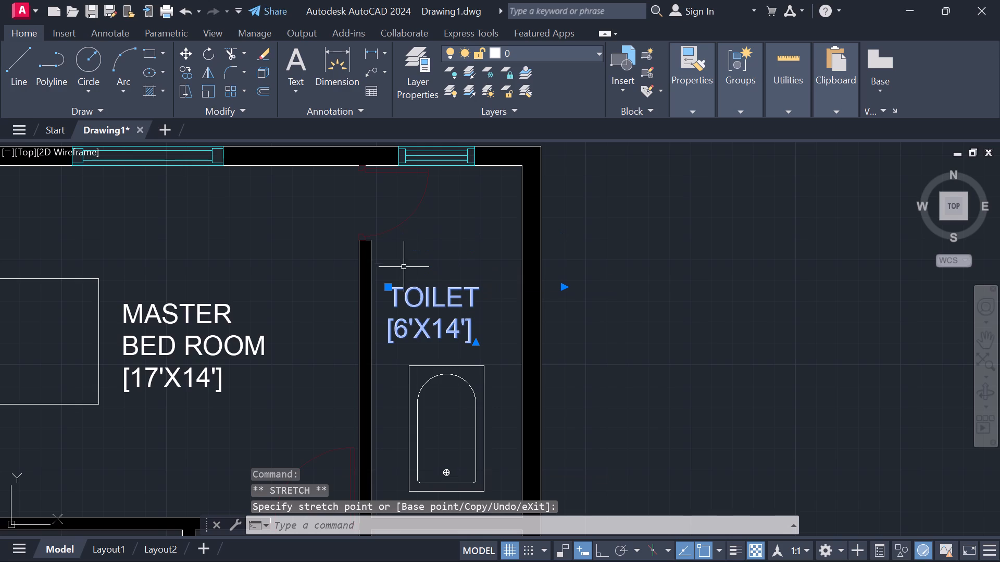
click(390, 287)
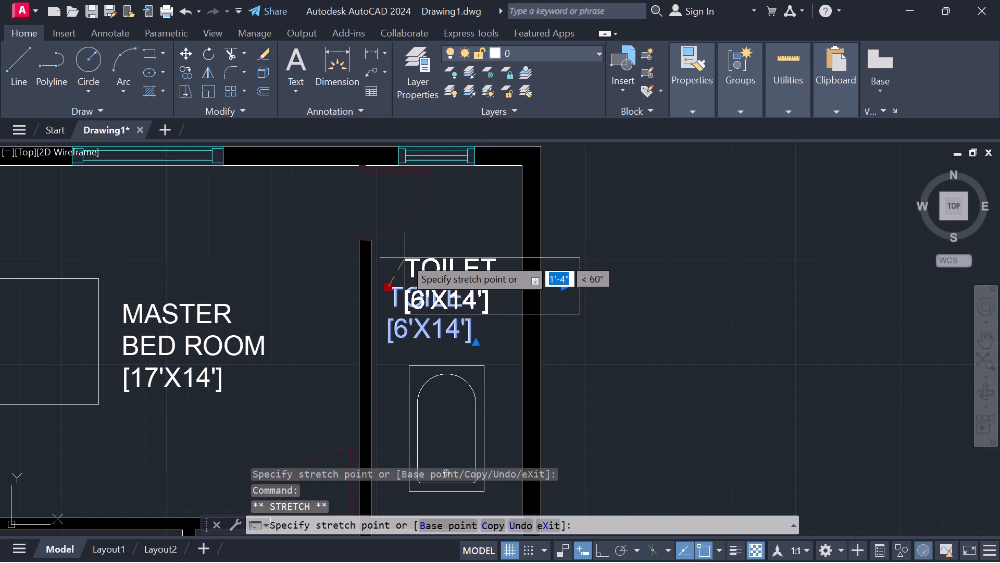
click(405, 256)
key(Escape)
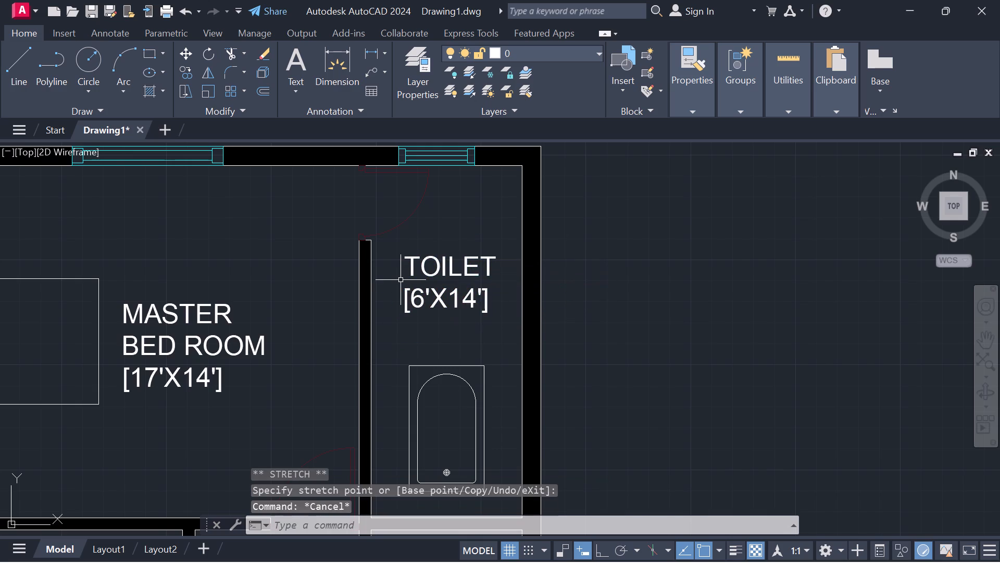
scroll(399, 279, down, 2)
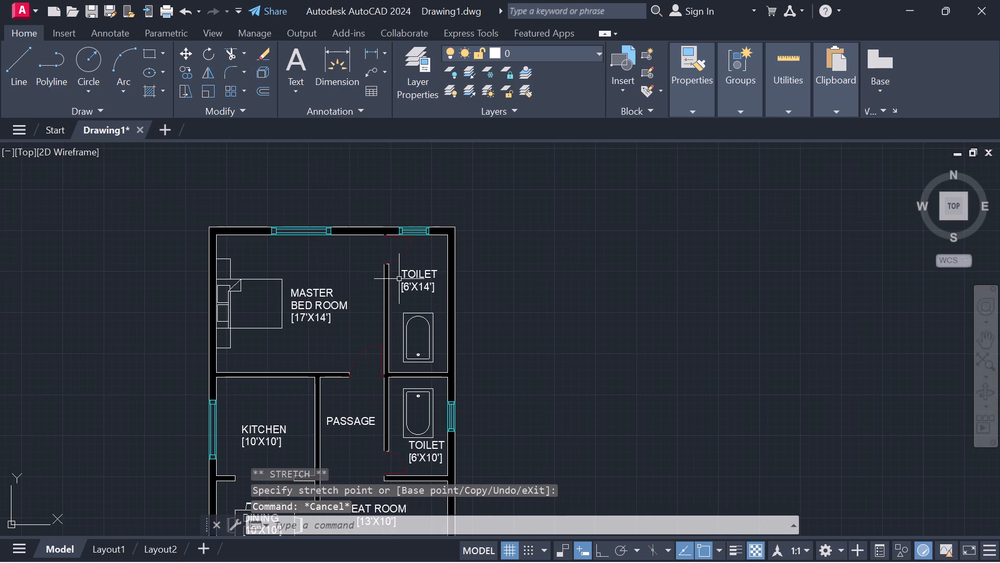
key(Escape)
key(Escape)
key(Escape)
key(Escape)
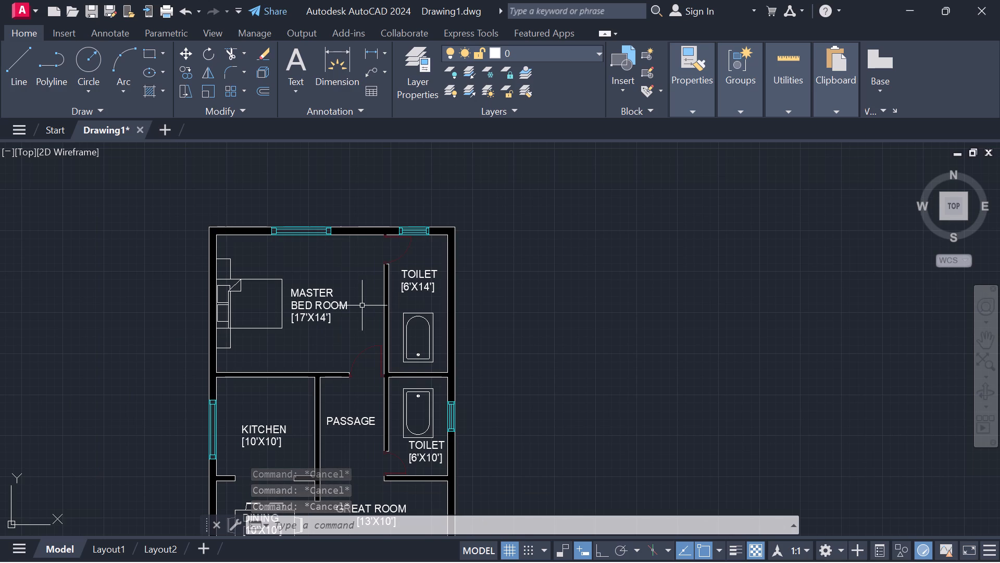
Review the whole floor plan, checking the labels of all rooms and the covered porch.
middle_drag(362, 307, 474, 238)
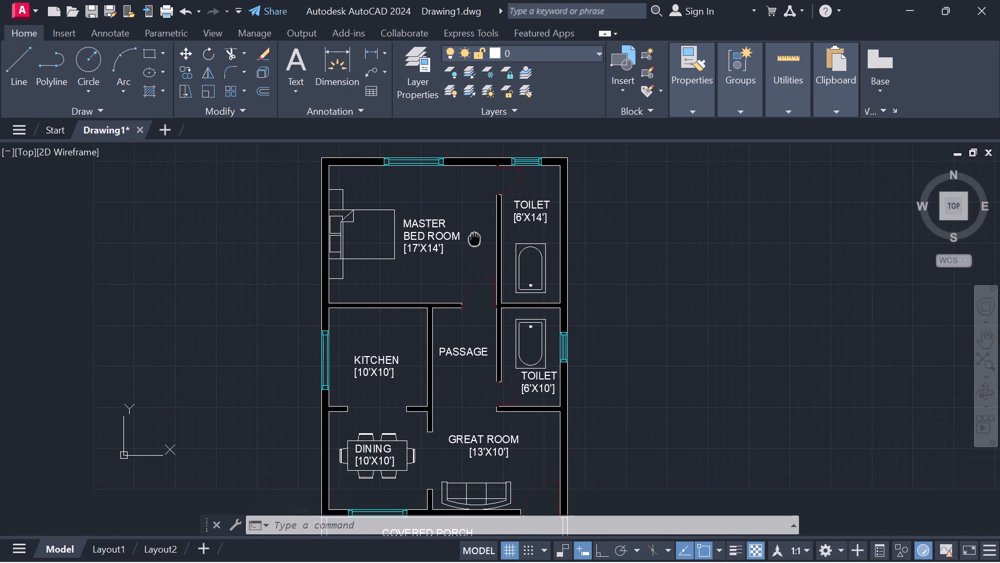
middle_drag(474, 238, 484, 223)
scroll(484, 223, down, 1)
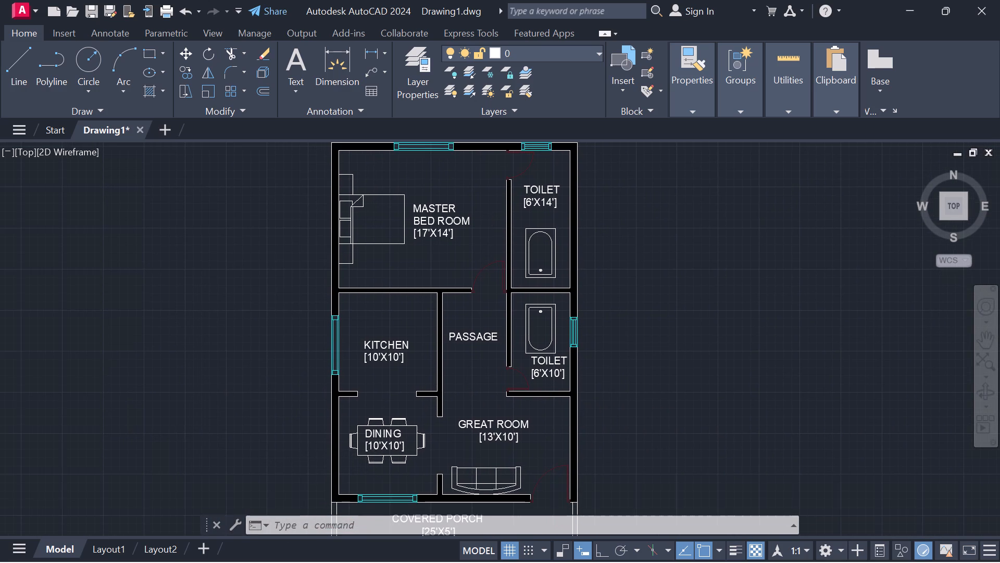
scroll(479, 220, up, 1)
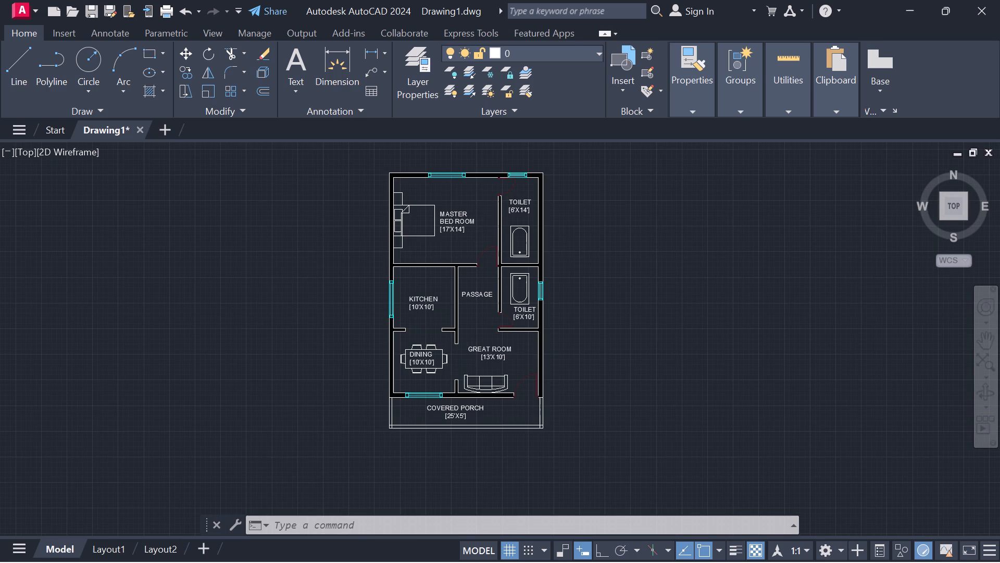
scroll(478, 219, down, 1)
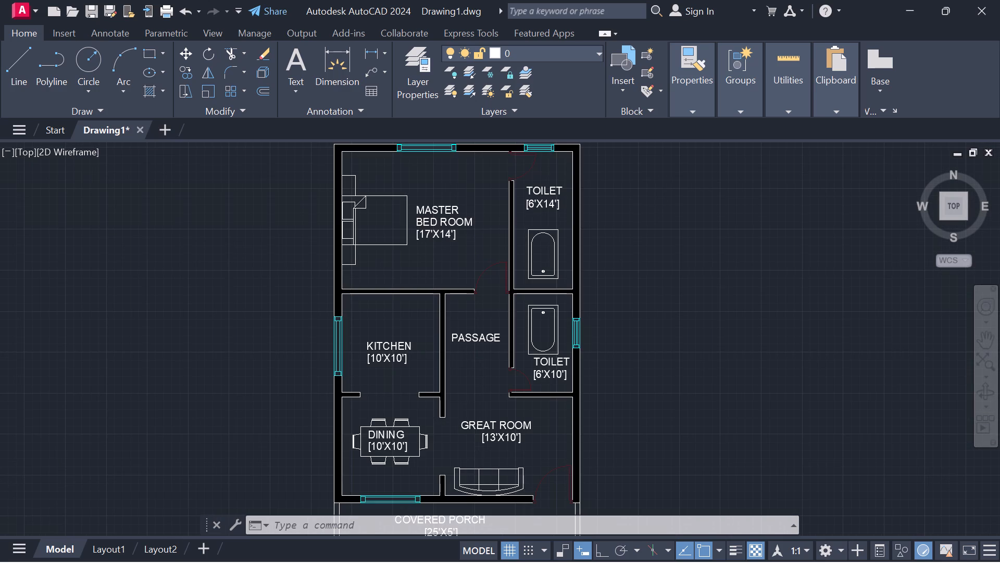
scroll(478, 219, up, 1)
scroll(478, 219, down, 1)
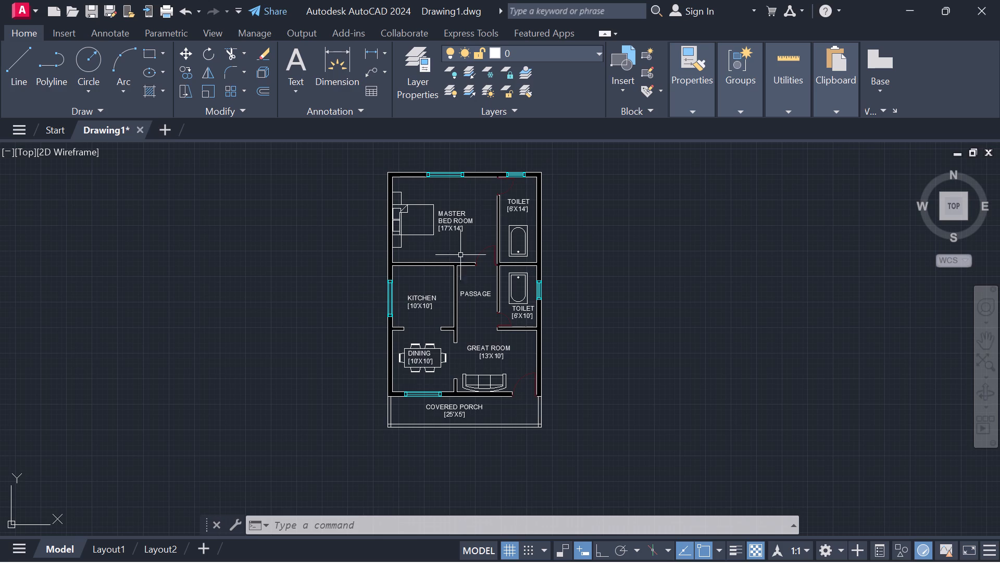
Add the multiline text ENTRY at 9" height in the covered porch, in front of the main entrance door.
scroll(486, 431, up, 3)
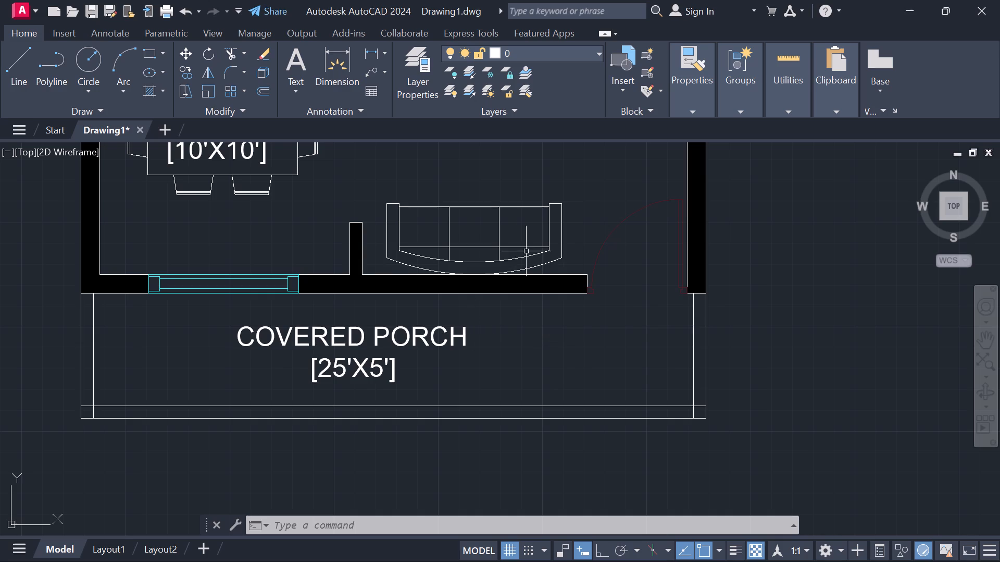
double_click(293, 65)
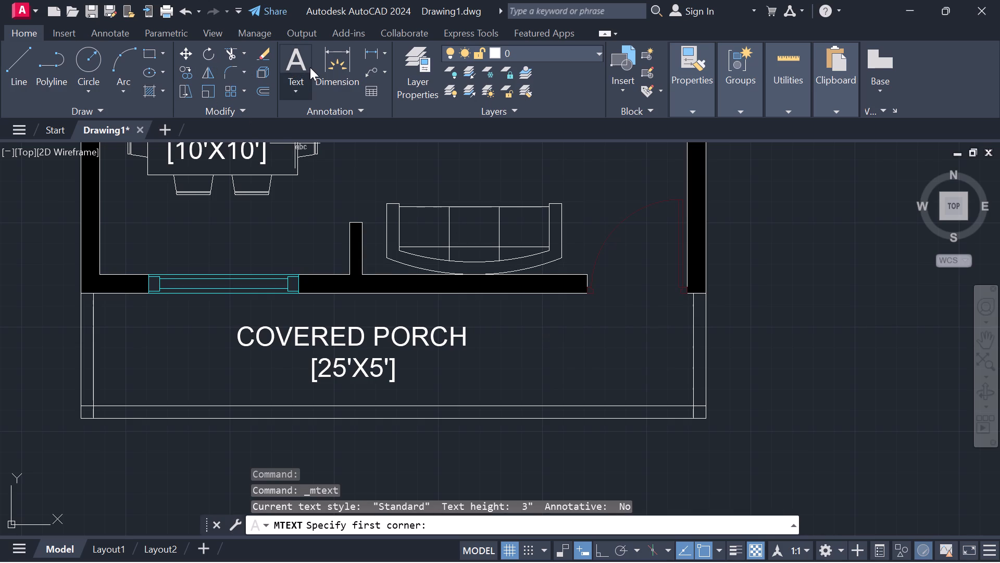
double_click(303, 66)
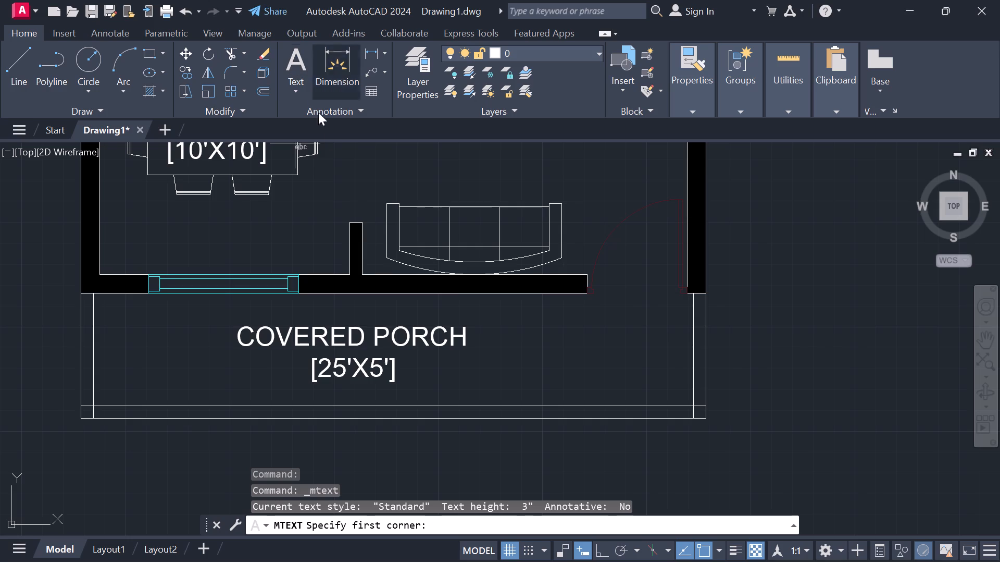
click(582, 335)
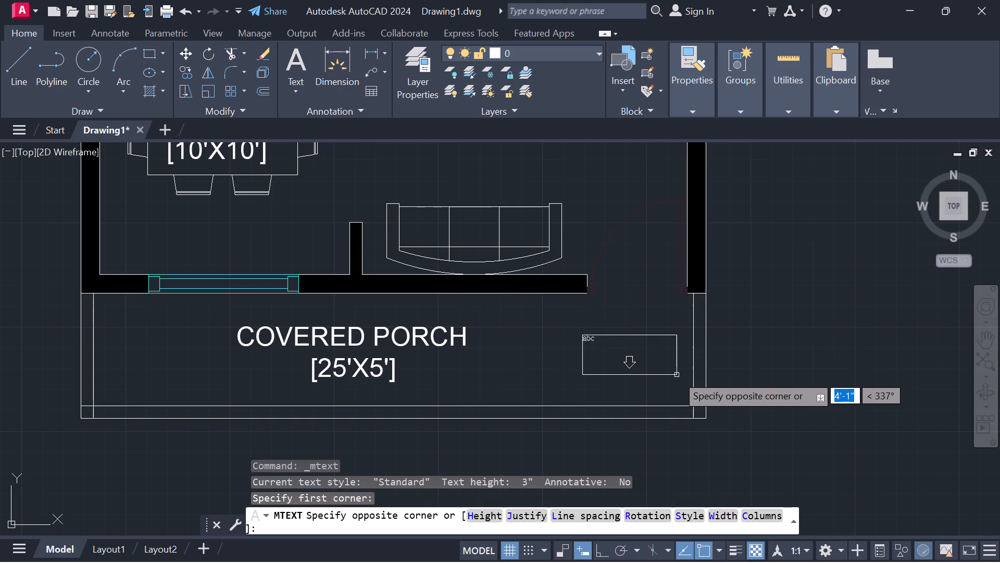
click(677, 377)
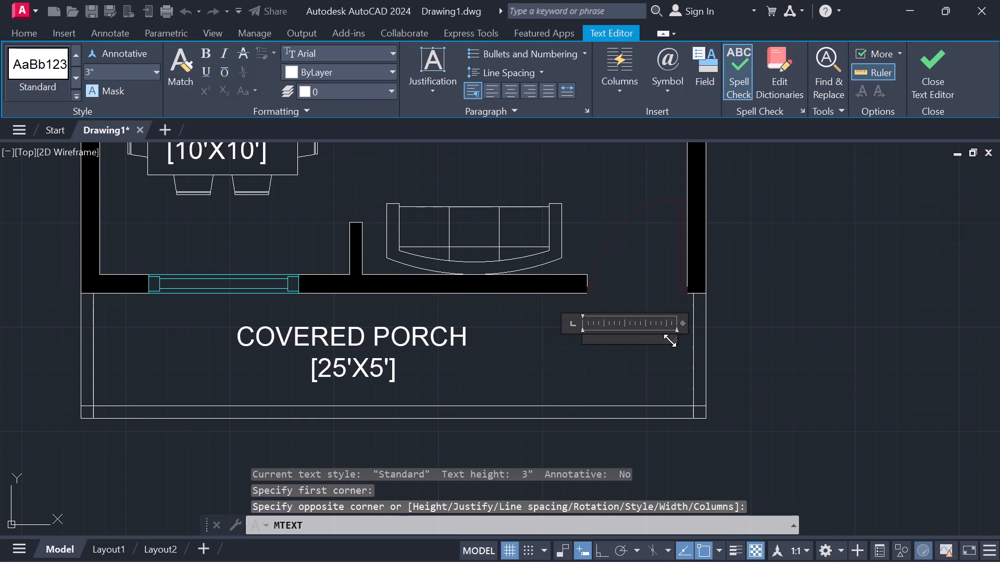
drag(673, 341, 680, 364)
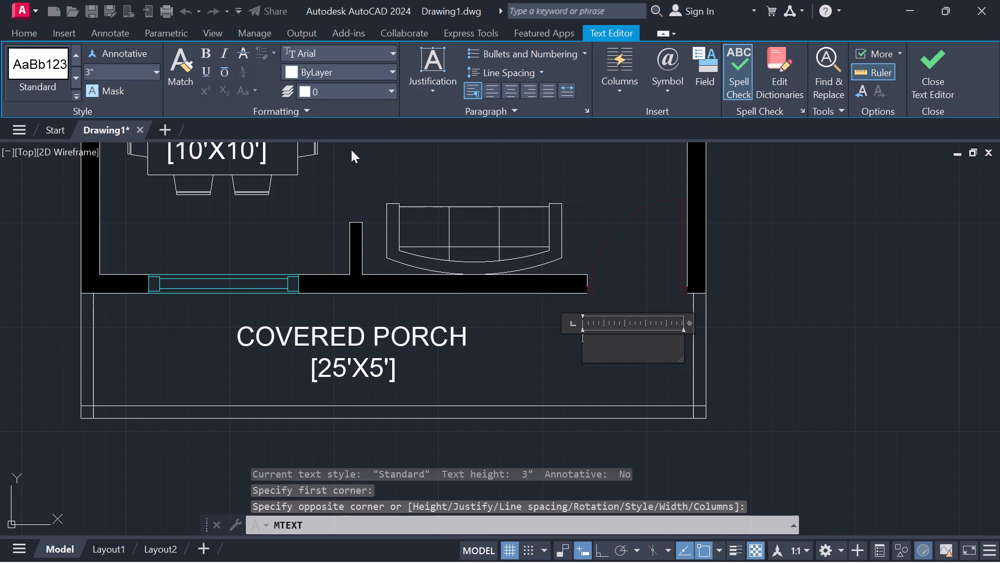
click(160, 72)
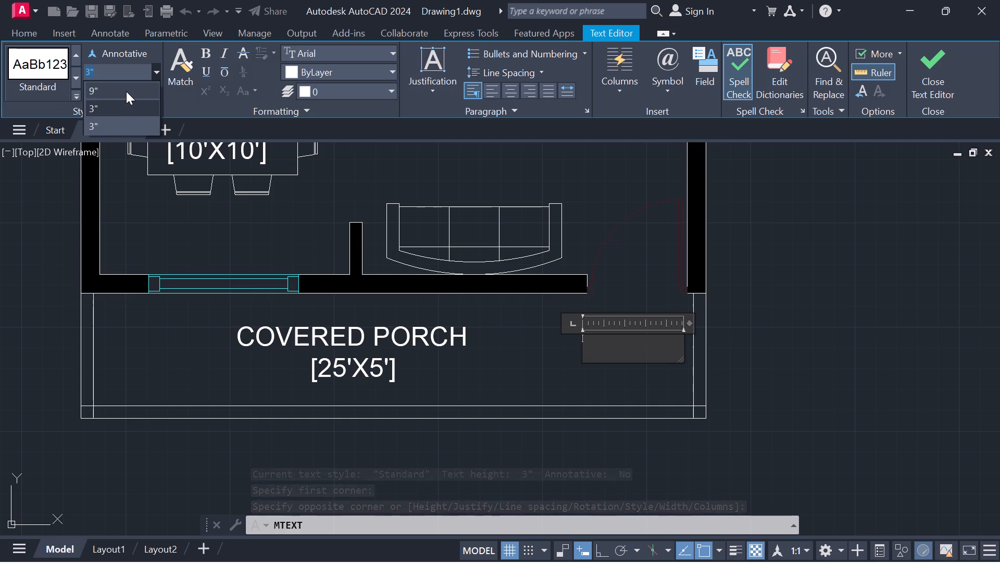
click(126, 91)
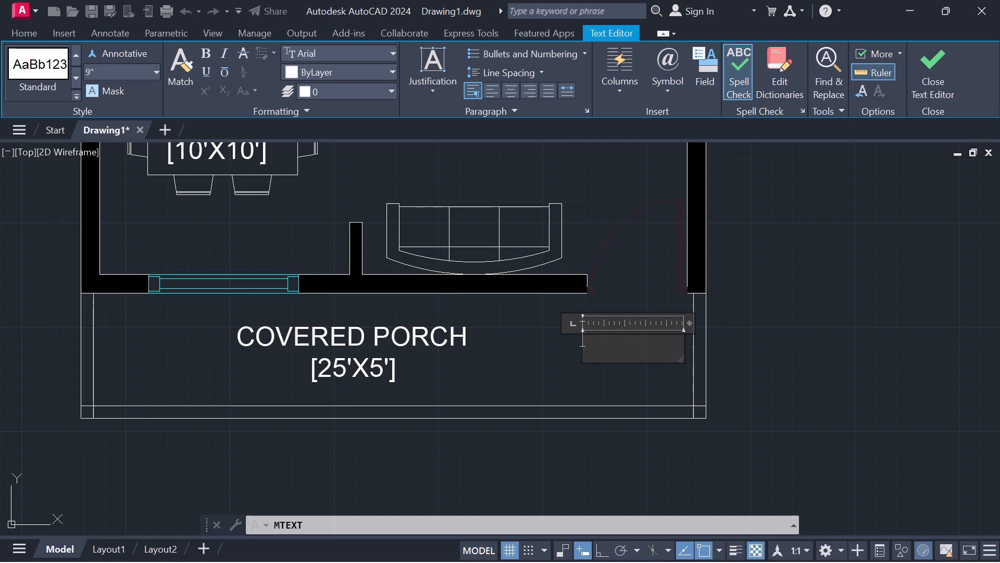
key(e)
key(n)
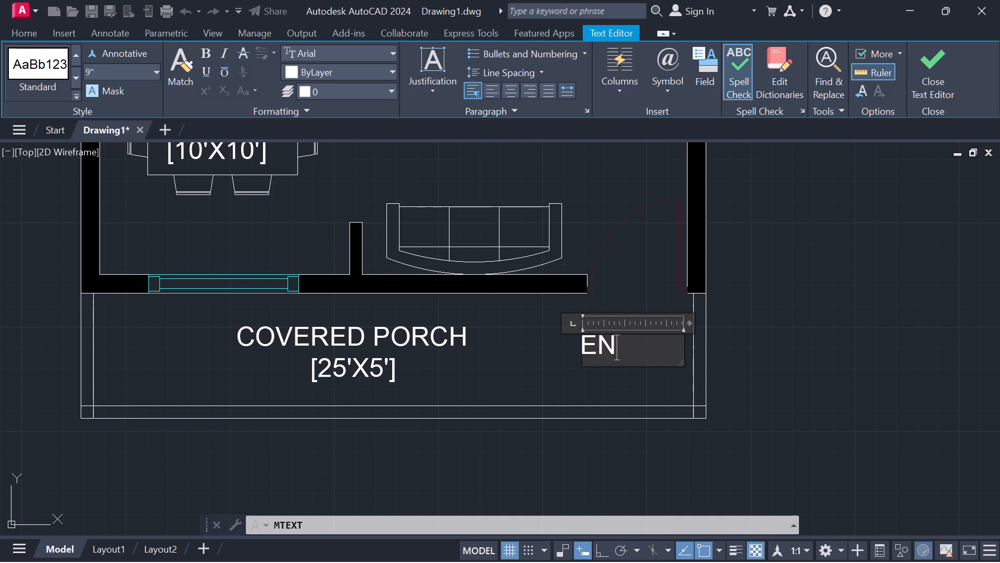
text(TRY)
click(933, 64)
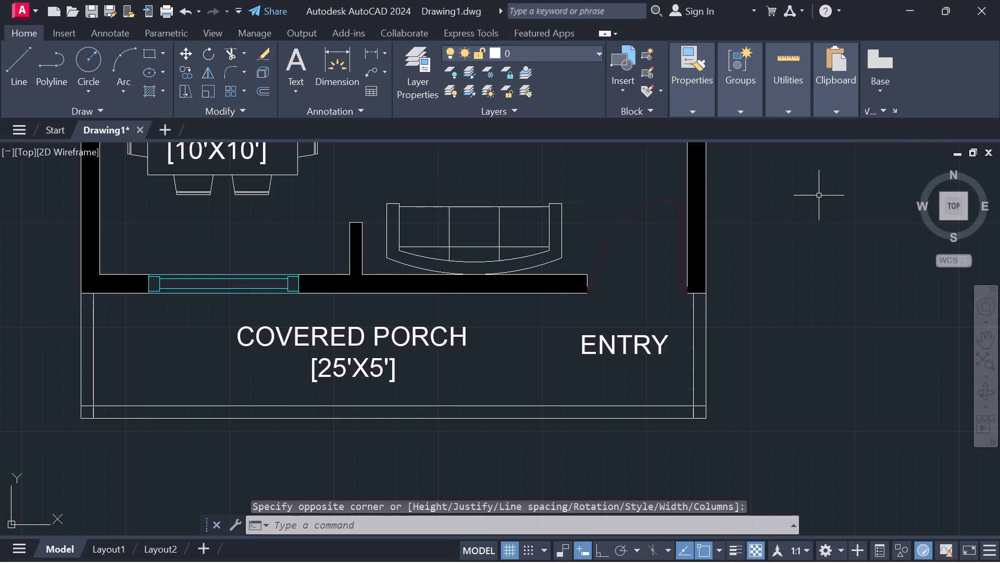
Shift the ENTRY label about 7" diagonally down toward the porch's outer corner and clear the selection.
click(606, 344)
click(583, 336)
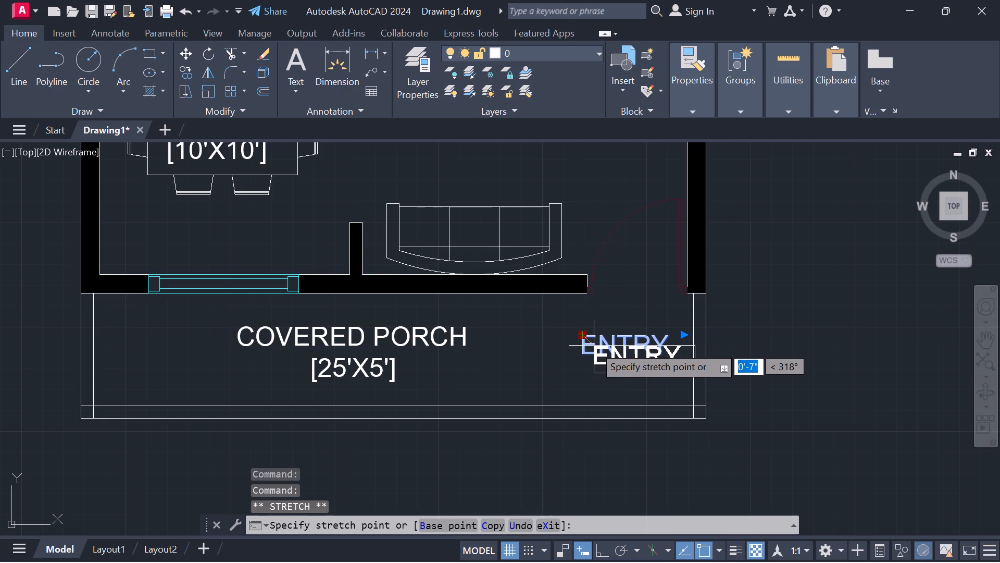
click(594, 346)
key(Escape)
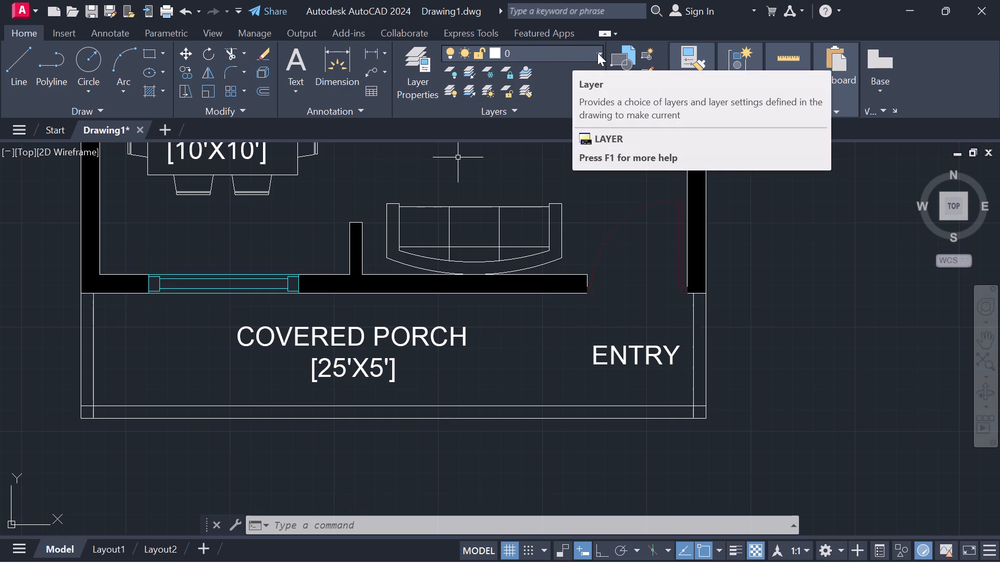
Create a new layer with the default name Layer1 and the colour red.
click(409, 57)
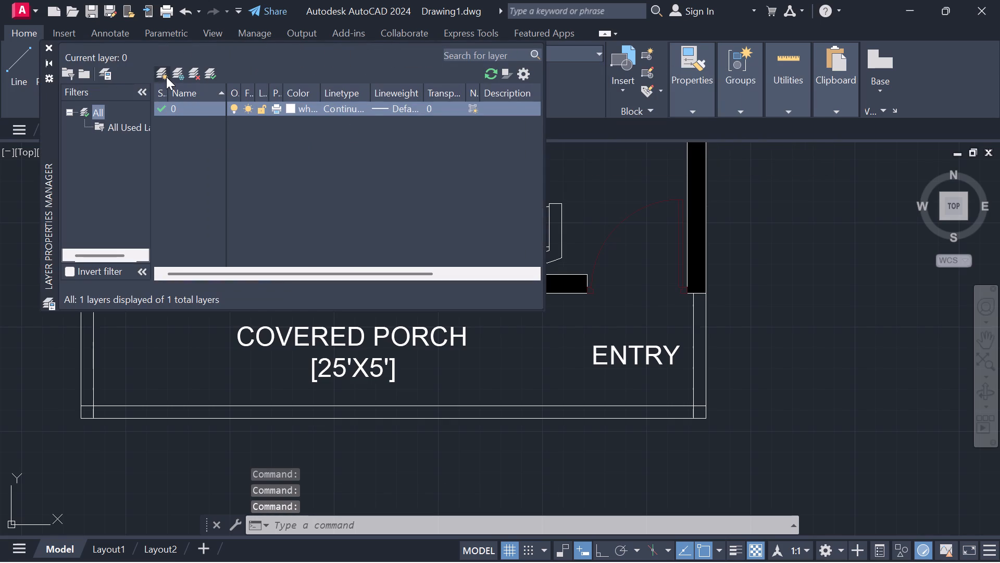
click(166, 75)
click(288, 122)
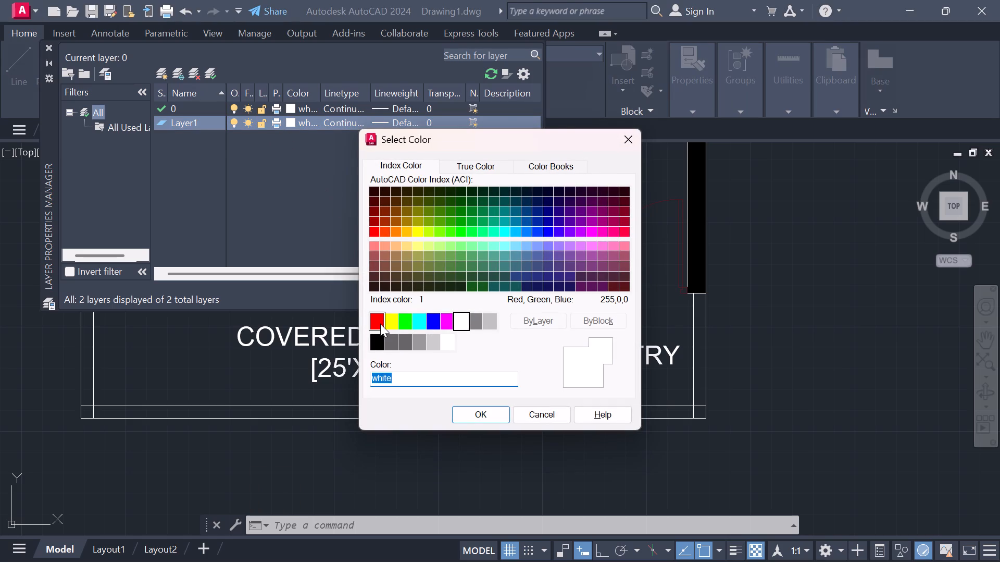
click(377, 323)
click(473, 415)
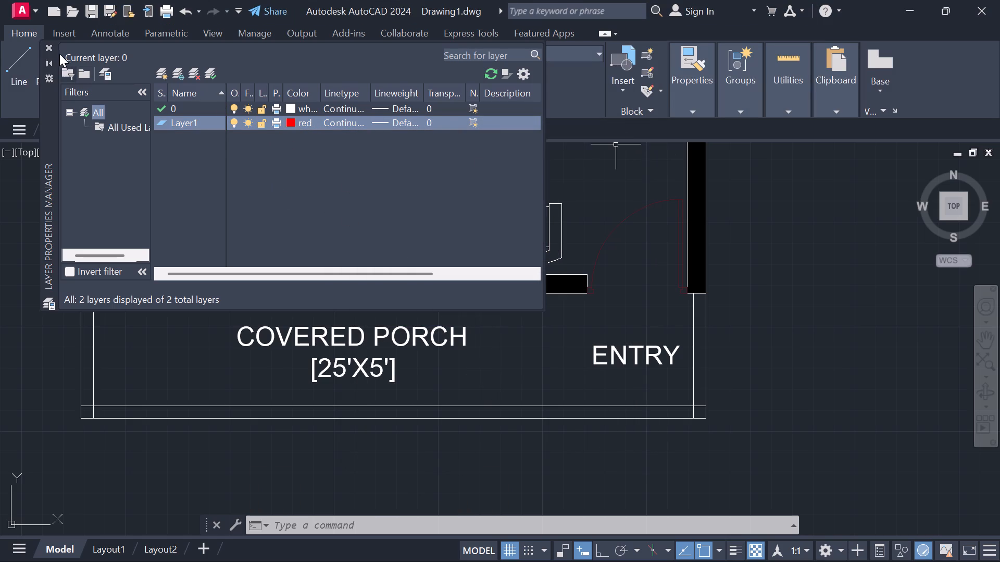
click(51, 48)
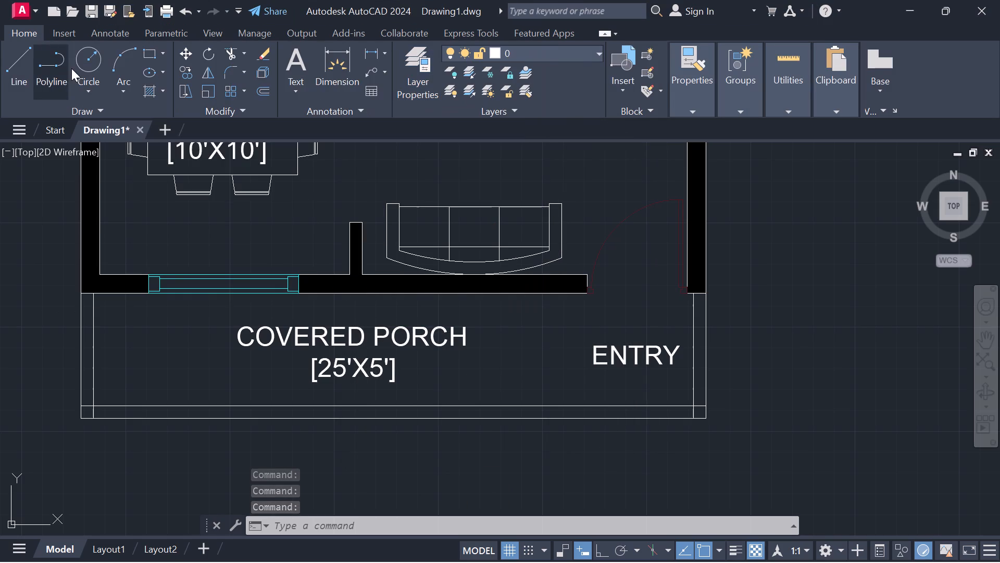
With Ortho on, start a stepped polyline east of the house: about 2'-9" up, 3'-6" across, and up again.
click(59, 68)
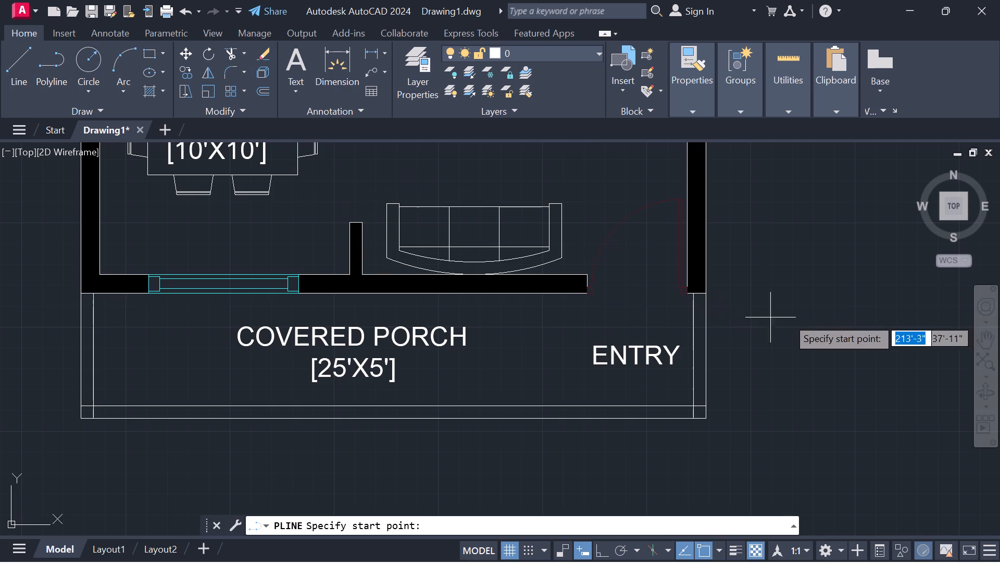
middle_drag(809, 312, 608, 282)
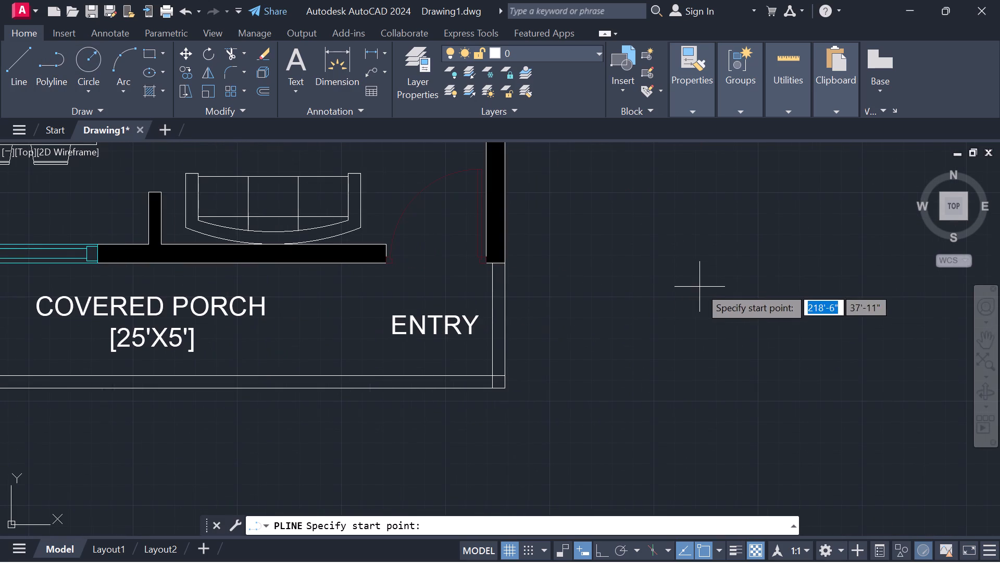
click(687, 349)
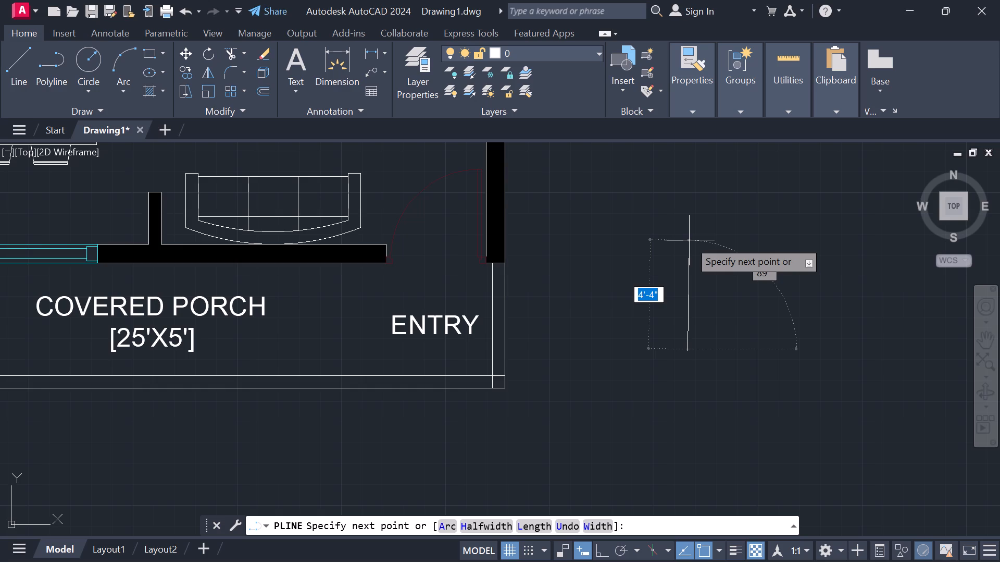
key(F8)
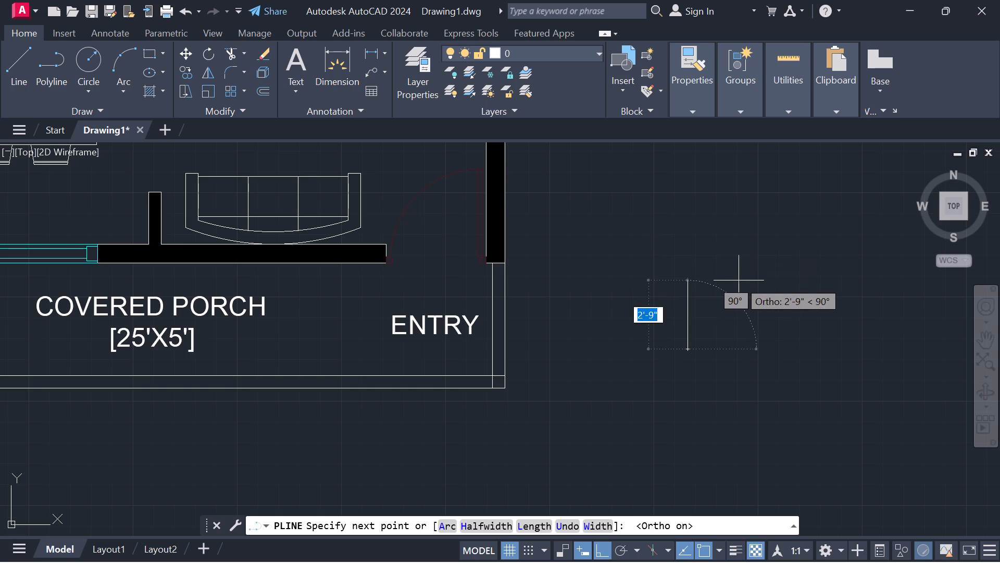
click(739, 280)
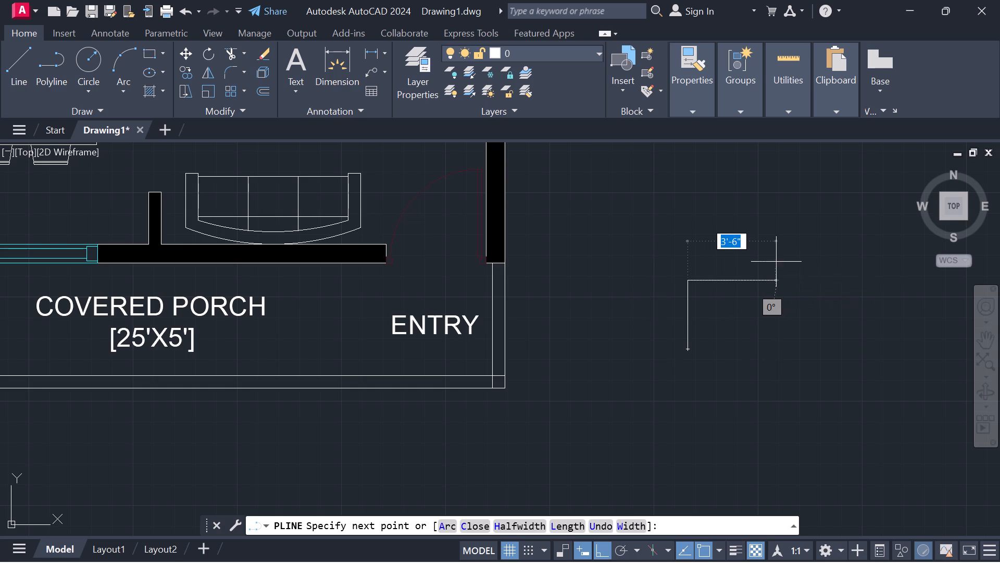
click(776, 262)
click(768, 226)
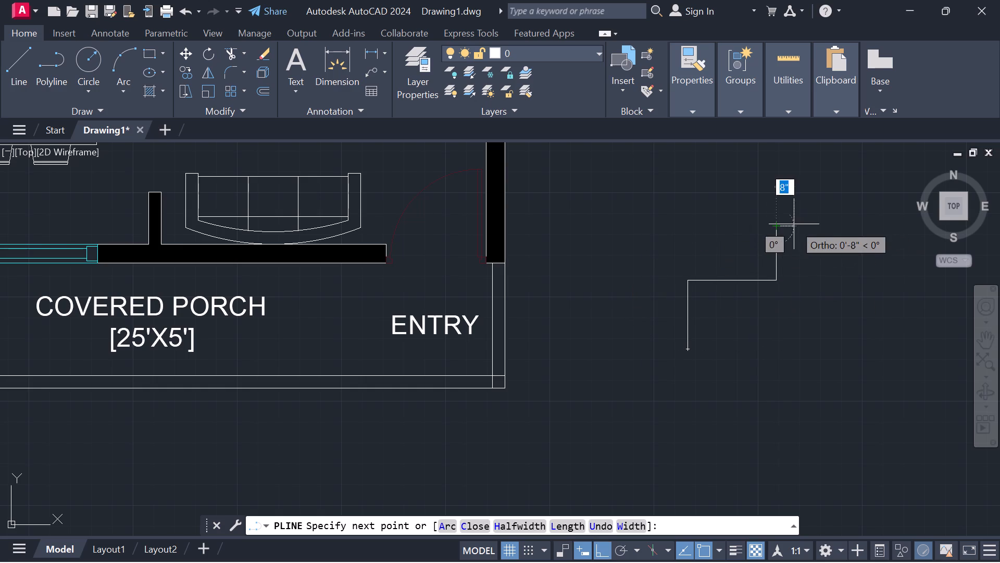
End the stepped polyline in an arrowhead about 3" long, with half-width tapering from 3" to 0, pointing up.
click(532, 527)
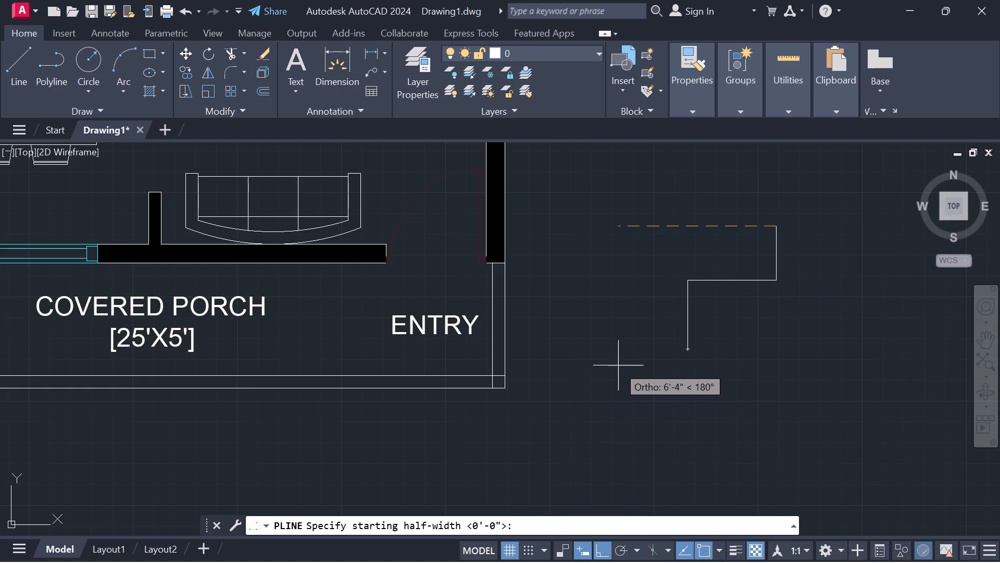
key(3)
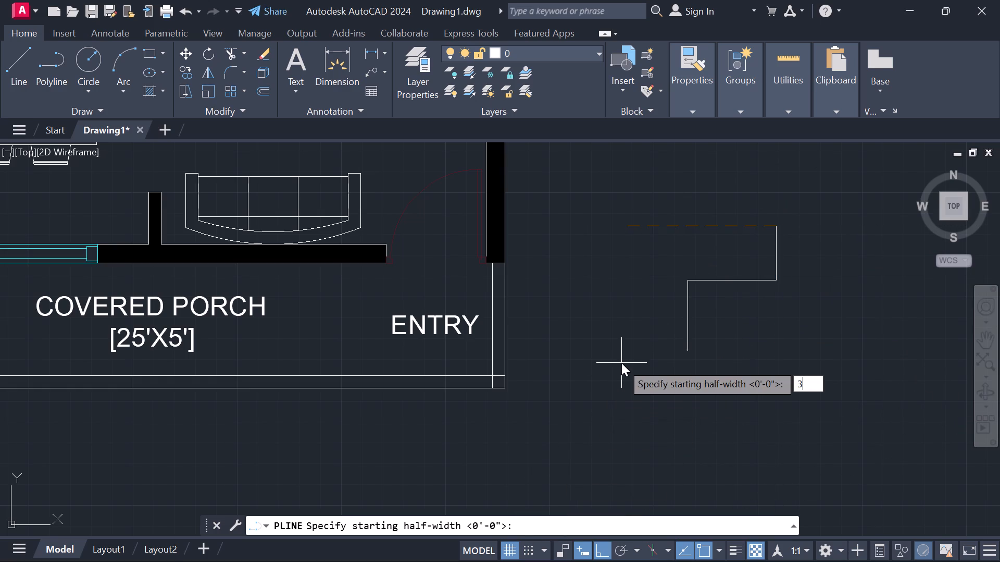
key(Return)
key(0)
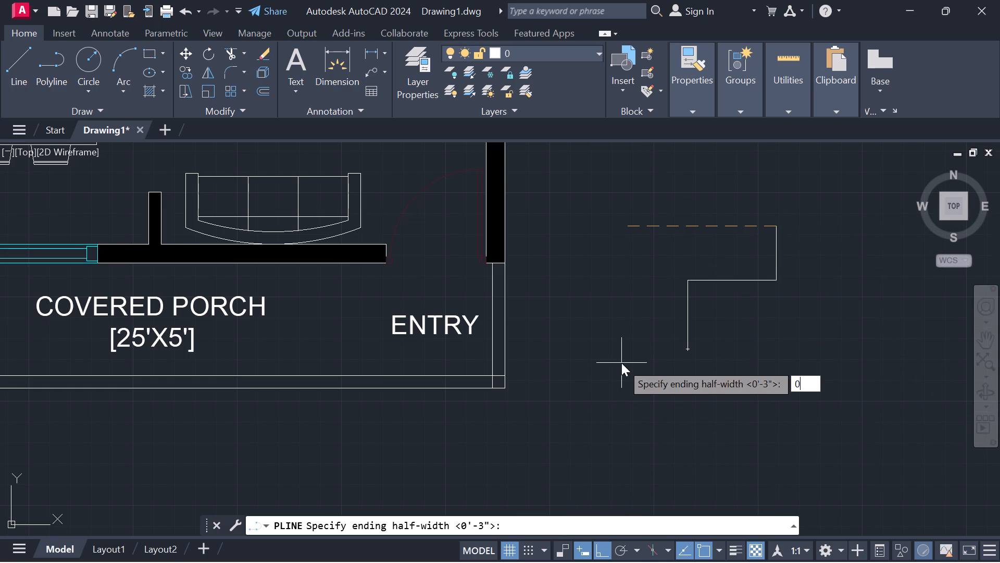
key(Return)
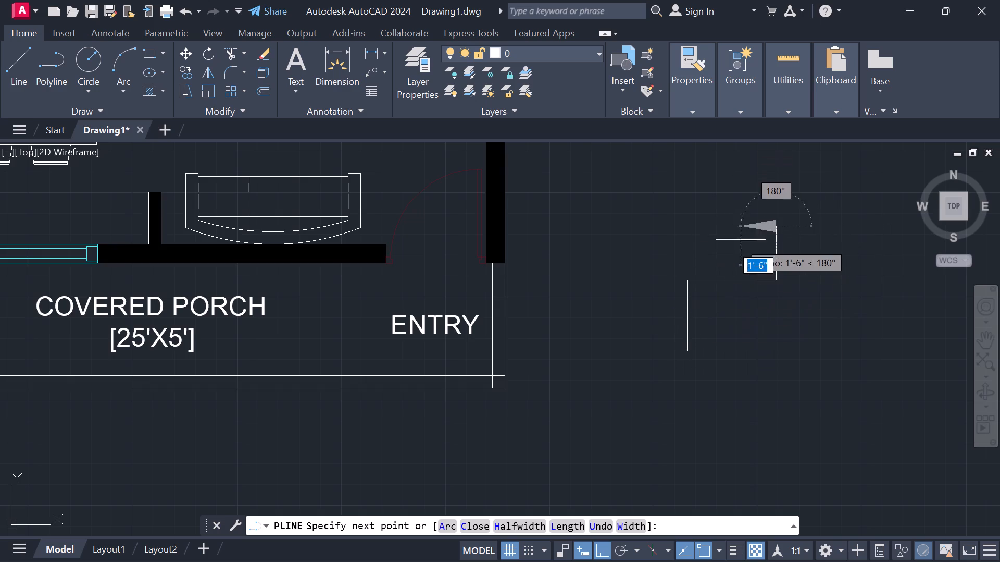
scroll(782, 212, up, 2)
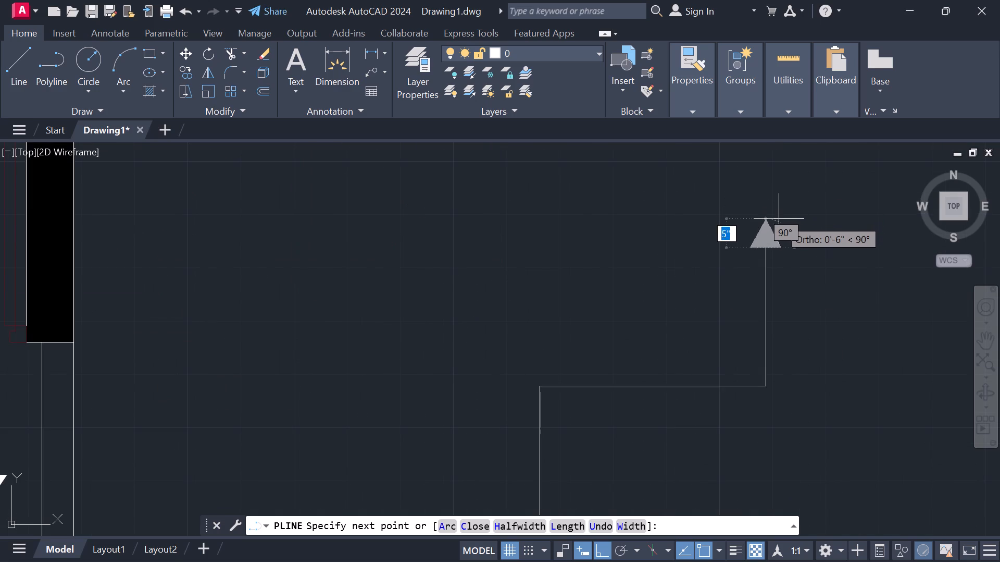
scroll(777, 230, up, 2)
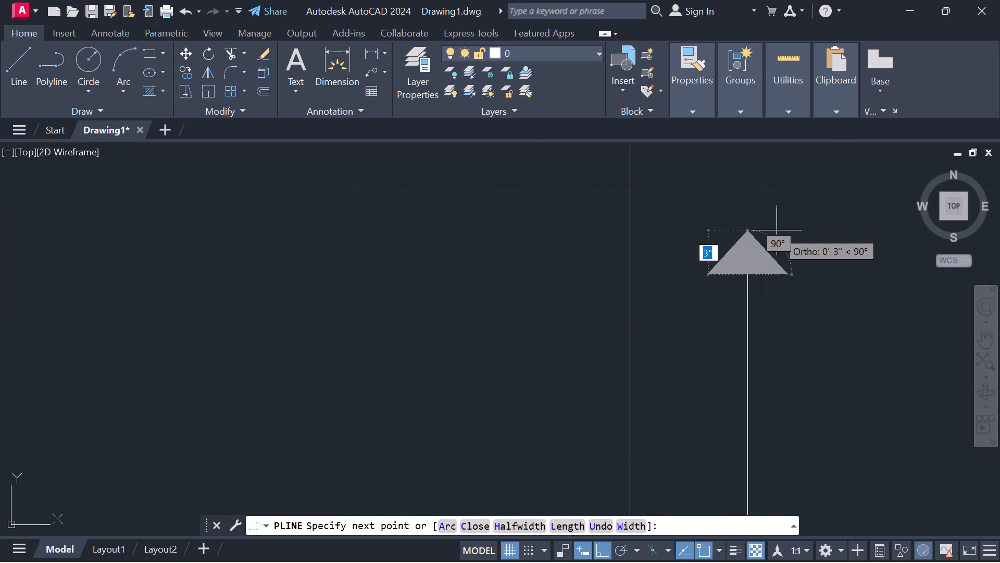
click(777, 230)
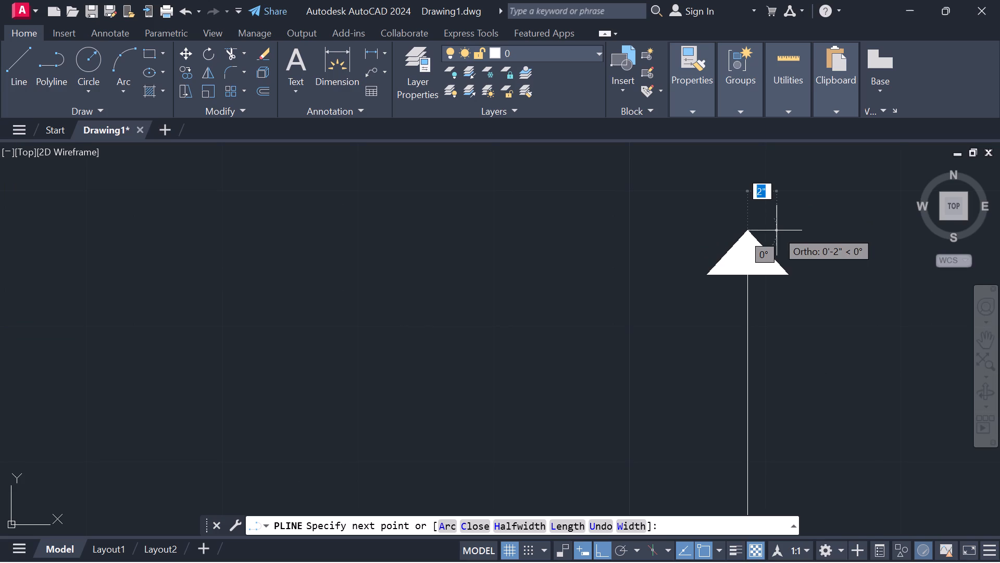
key(Escape)
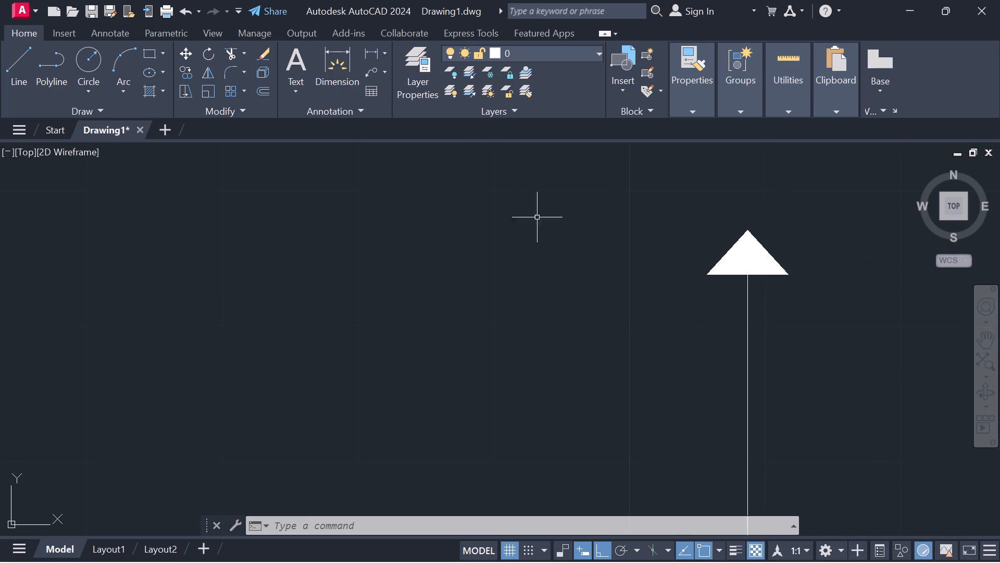
Make the red Layer1 the current layer.
click(598, 52)
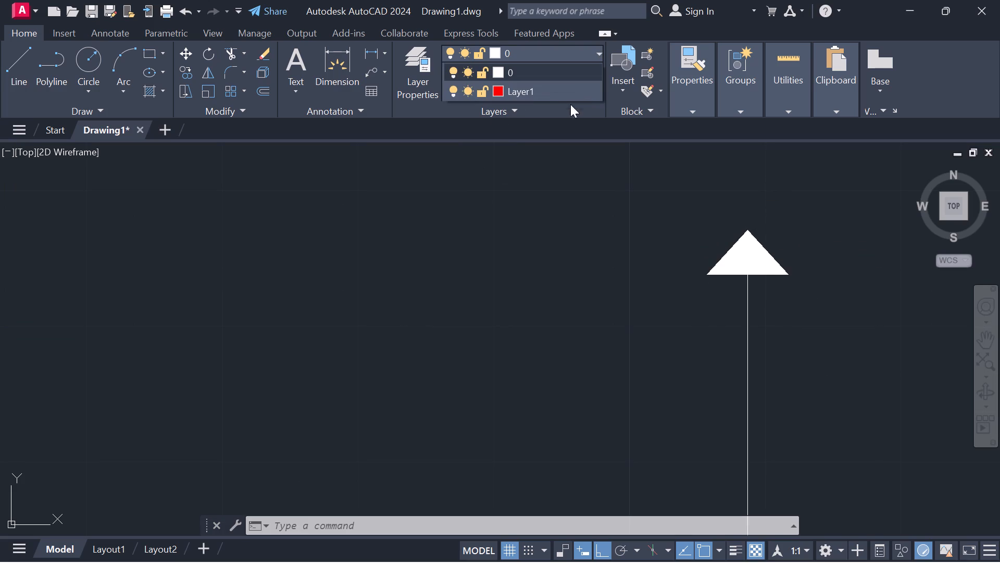
click(554, 93)
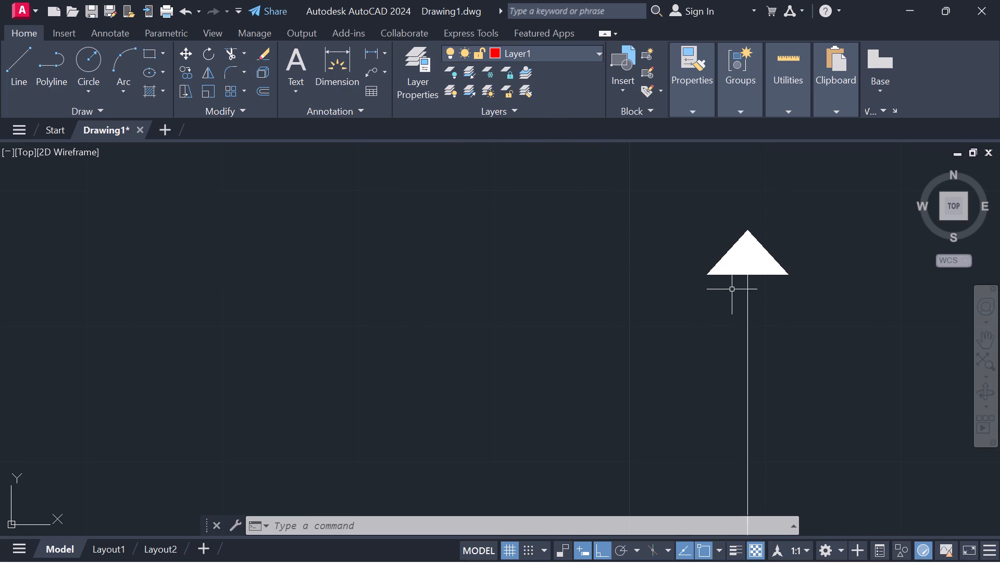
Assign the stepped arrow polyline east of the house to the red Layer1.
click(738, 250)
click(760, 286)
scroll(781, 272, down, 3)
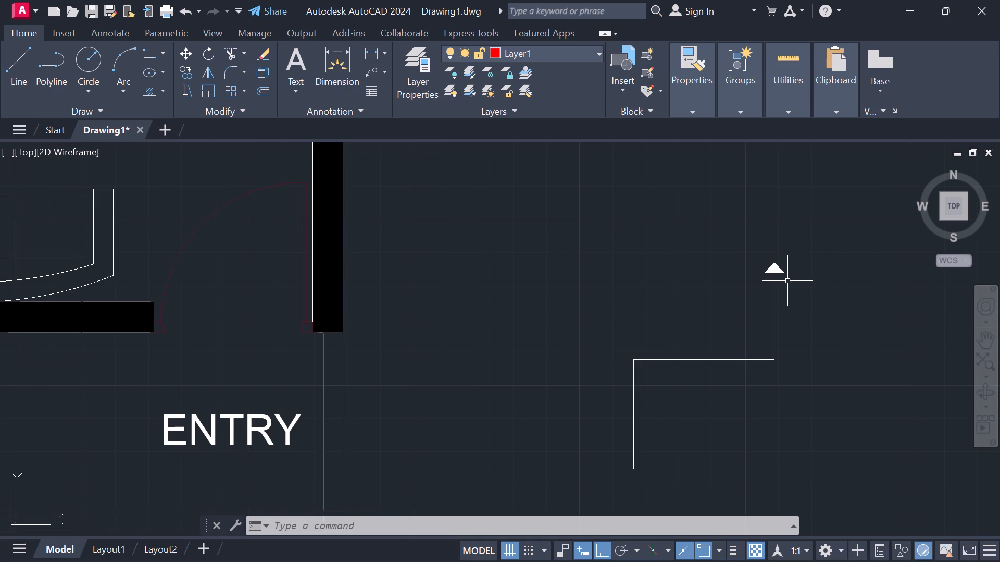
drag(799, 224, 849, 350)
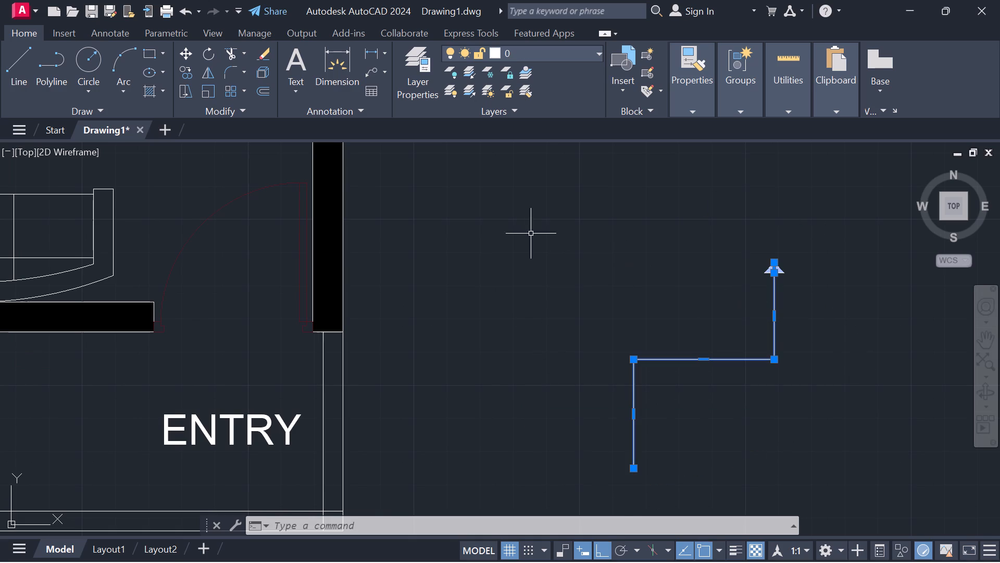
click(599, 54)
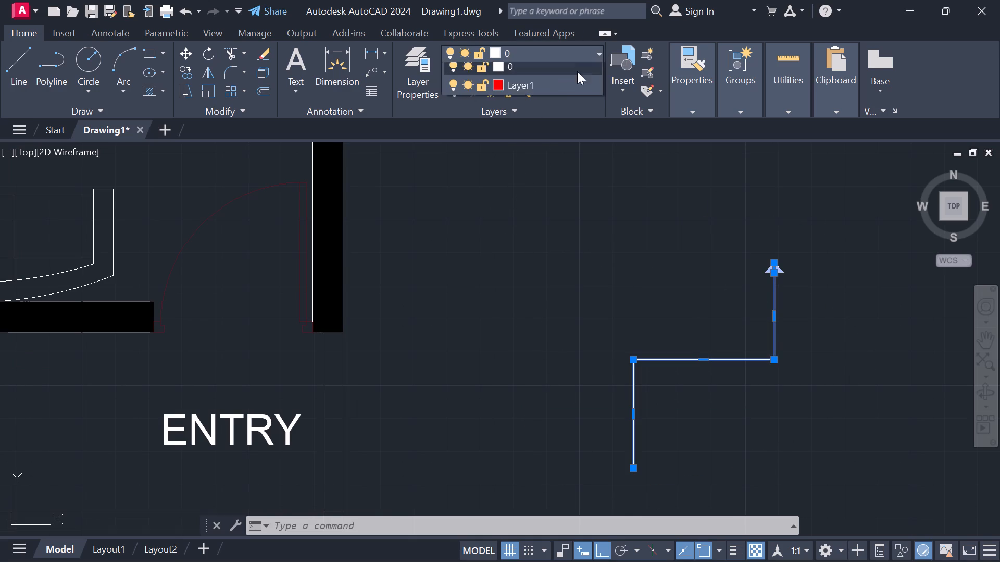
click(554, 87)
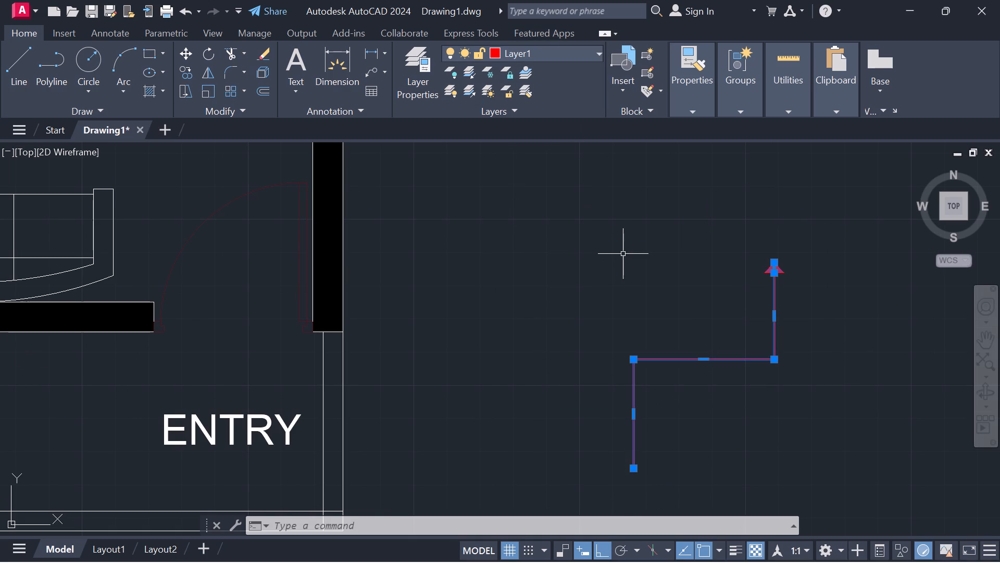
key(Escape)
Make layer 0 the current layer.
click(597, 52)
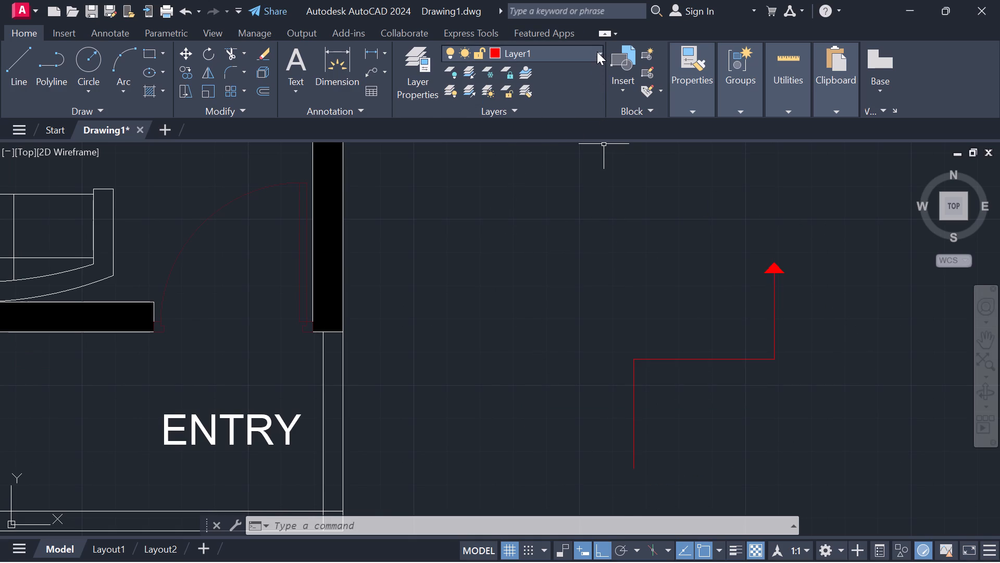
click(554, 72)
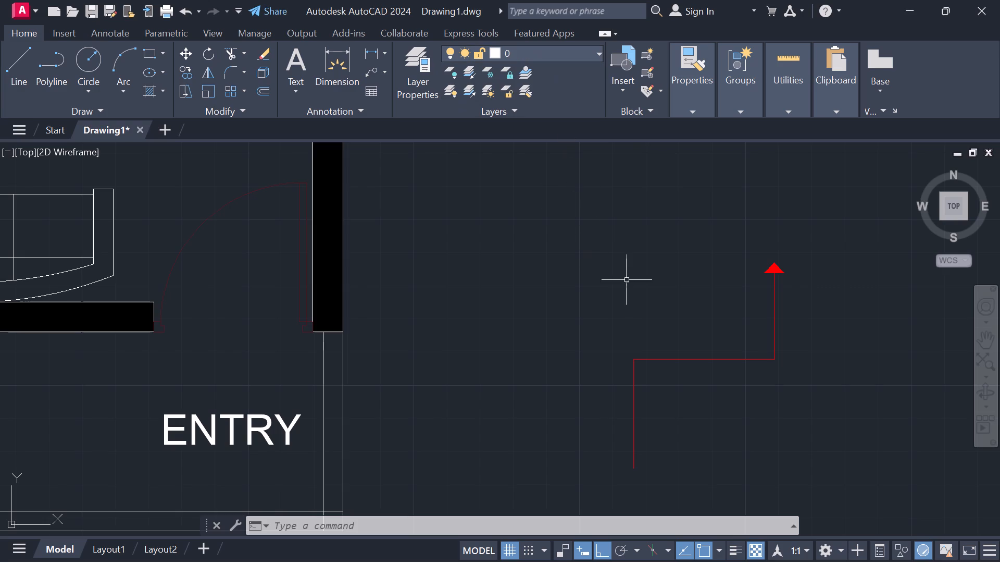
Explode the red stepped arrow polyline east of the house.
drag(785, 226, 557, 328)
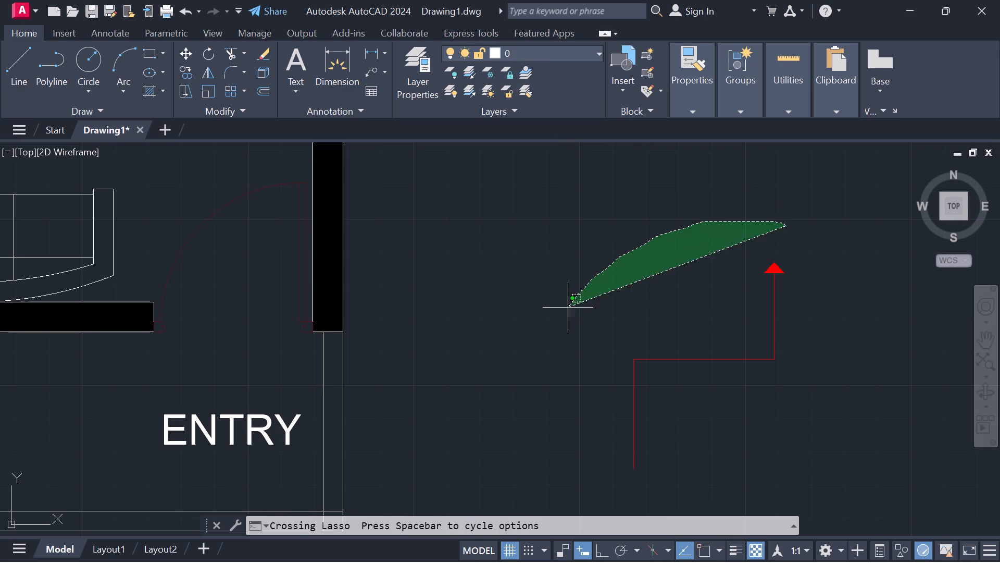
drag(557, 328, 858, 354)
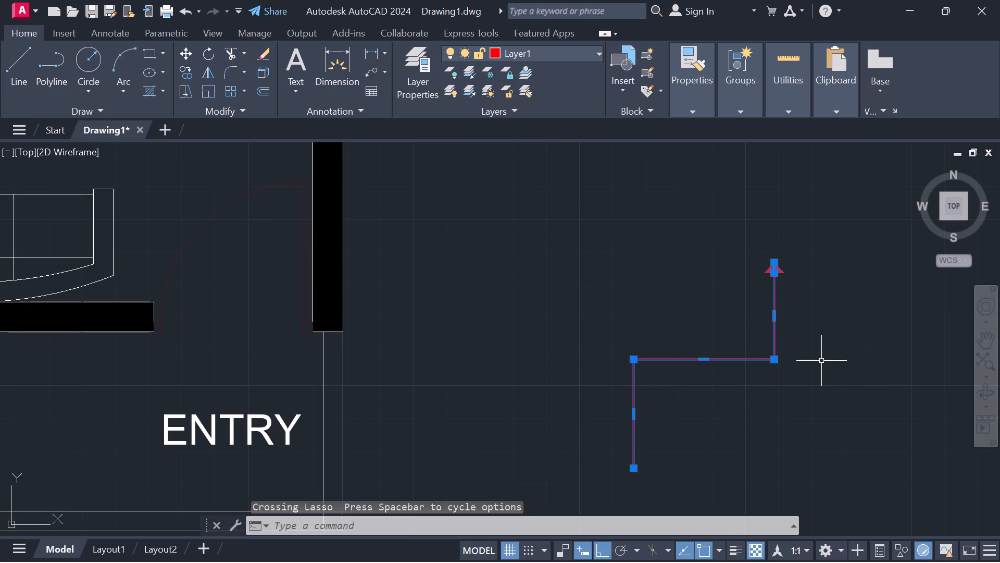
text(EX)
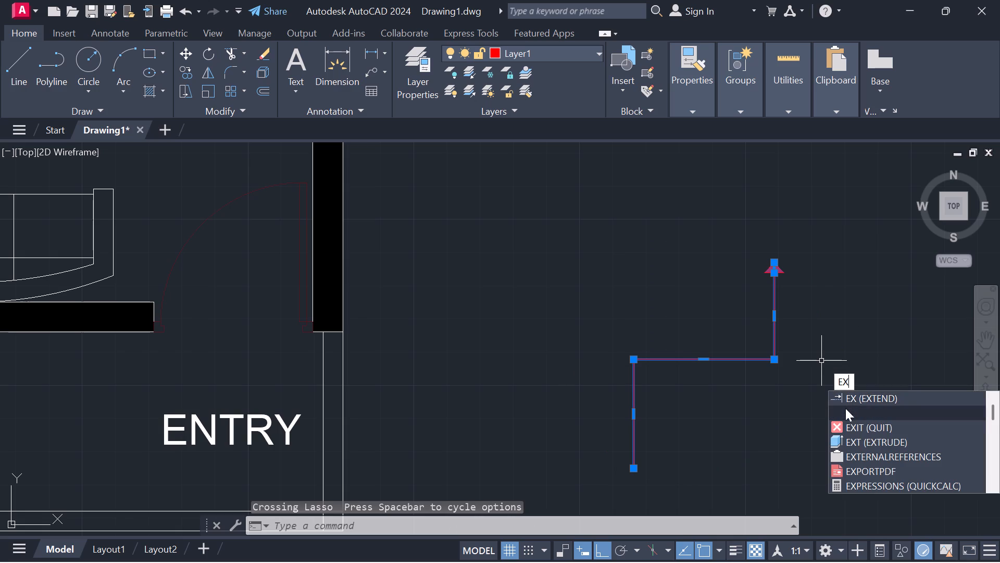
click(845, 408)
Erase the whole red stepped line east of the house, including the short segment at its upper tip.
scroll(819, 354, down, 1)
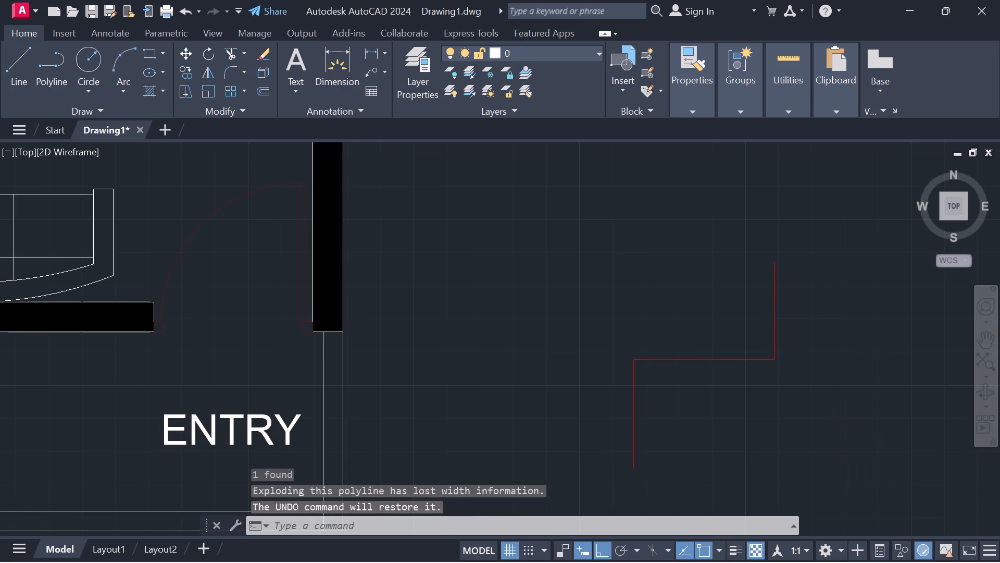
middle_drag(819, 354, 783, 334)
drag(772, 266, 752, 298)
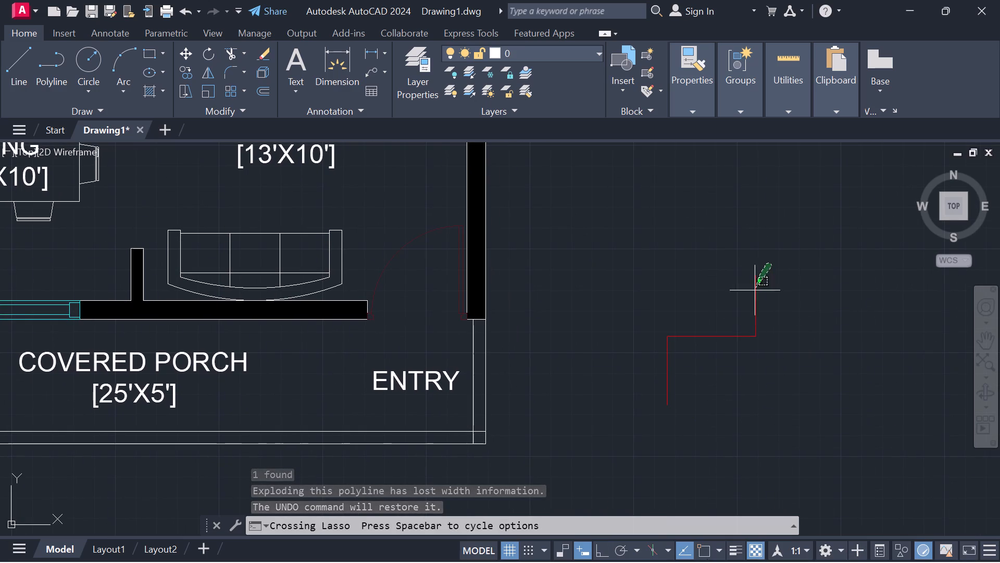
drag(752, 298, 739, 351)
drag(621, 384, 709, 365)
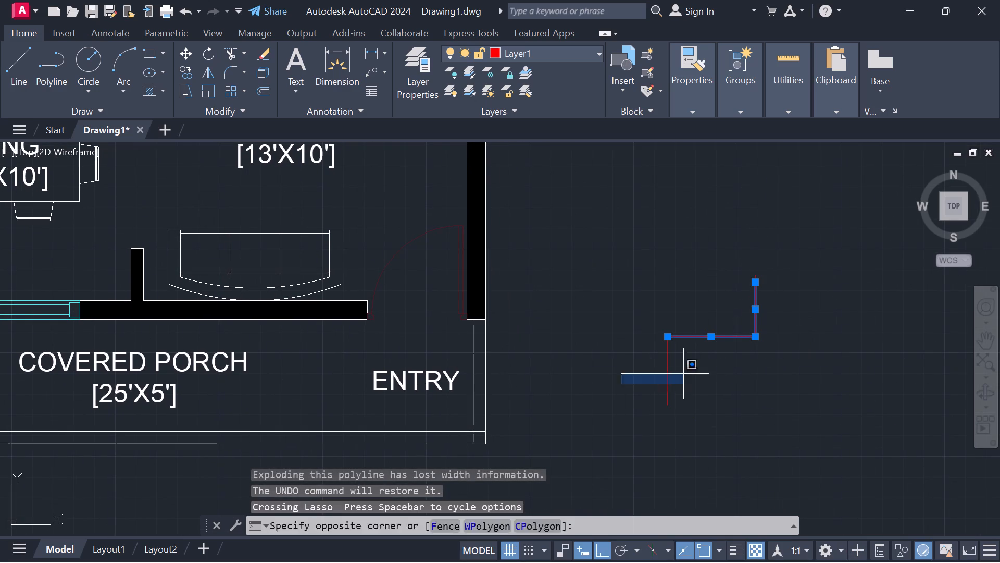
drag(709, 365, 730, 359)
right_drag(717, 362, 705, 359)
drag(705, 359, 616, 466)
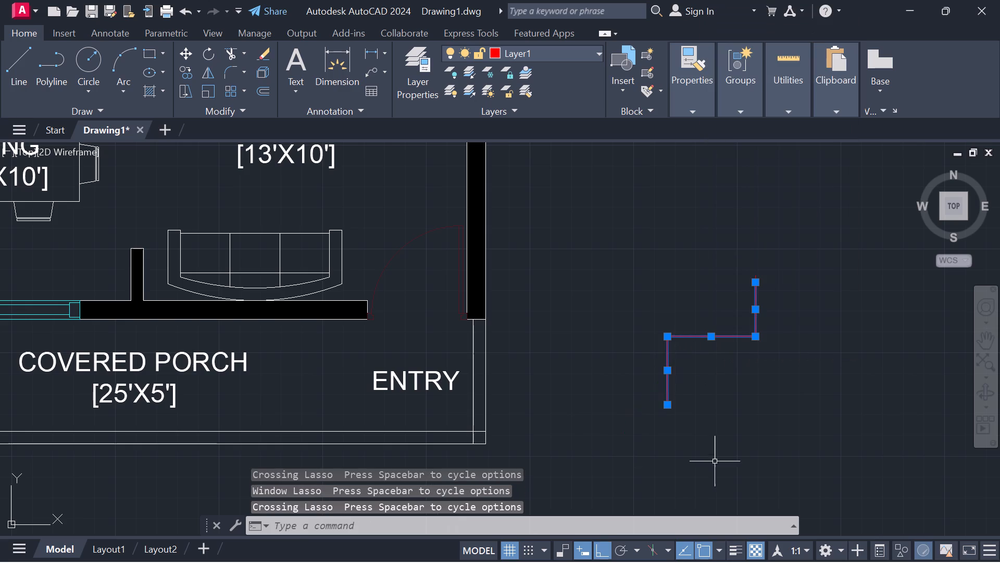
right_drag(728, 451, 729, 435)
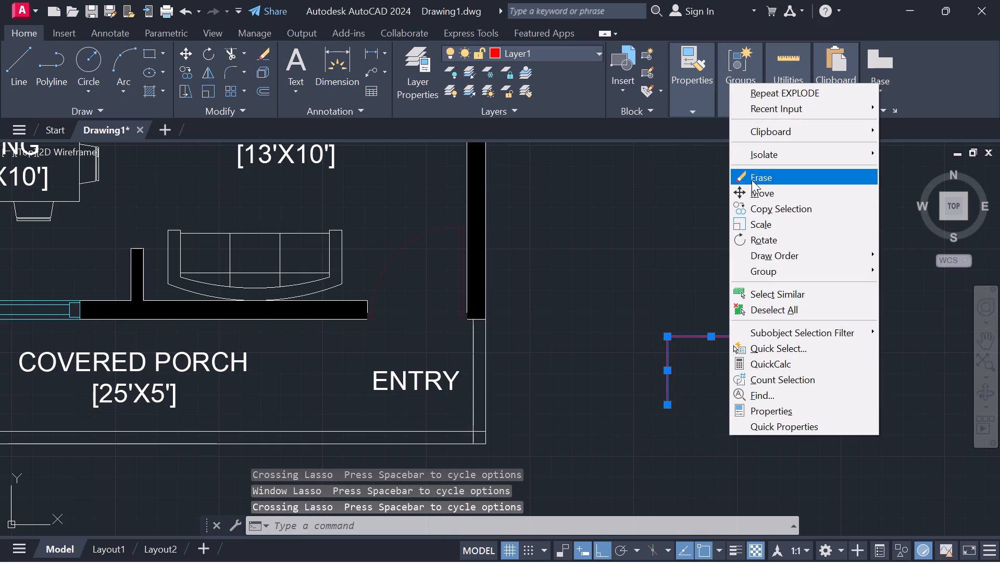
click(752, 180)
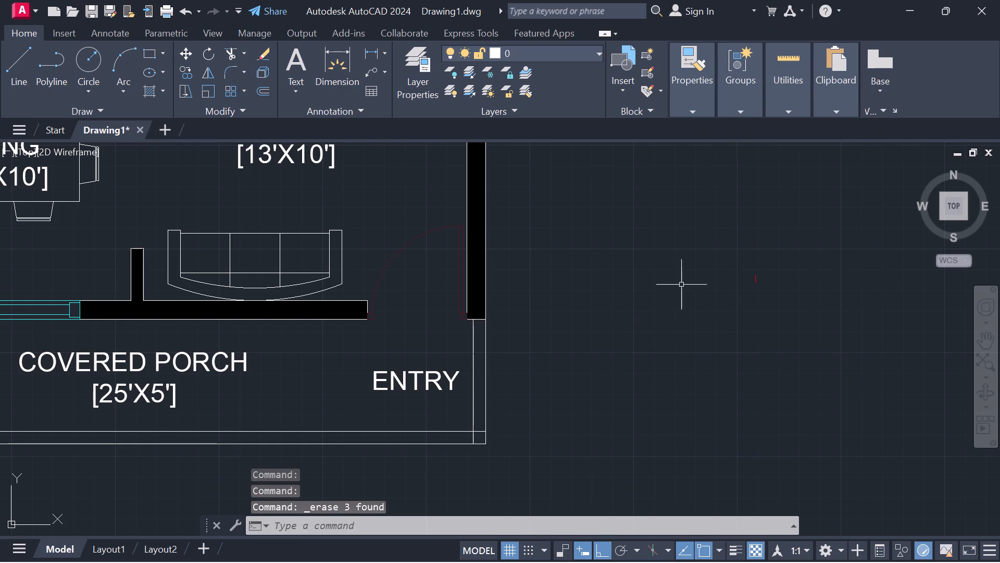
scroll(759, 290, up, 2)
drag(750, 223, 749, 320)
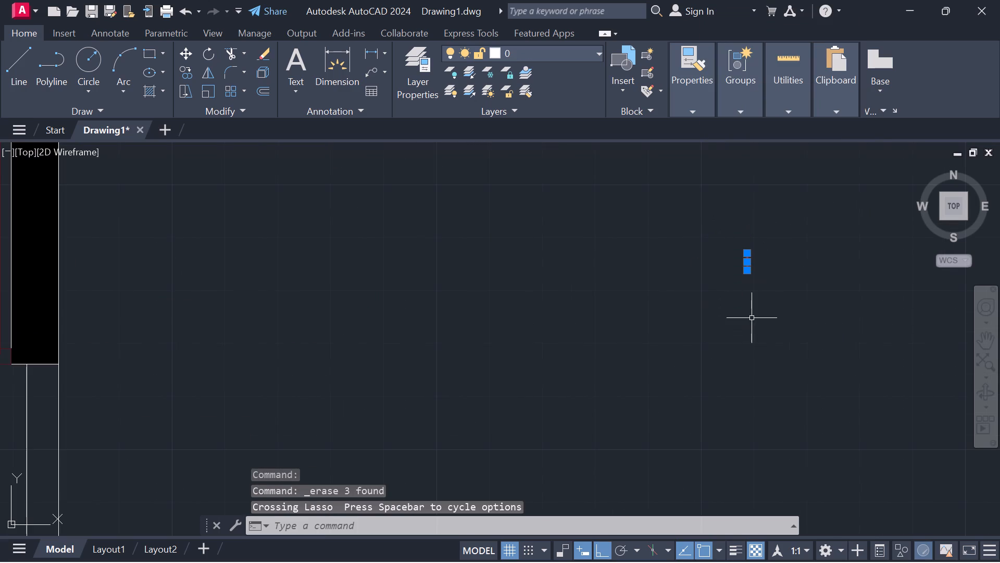
right_click(752, 318)
click(780, 277)
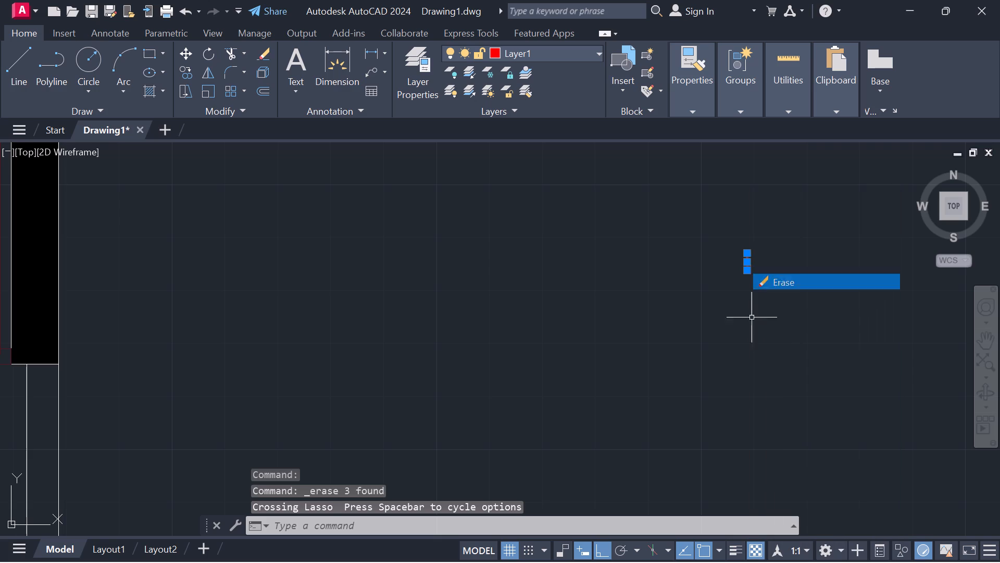
Make the red Layer1 the current layer.
scroll(610, 361, down, 2)
middle_drag(491, 372, 605, 357)
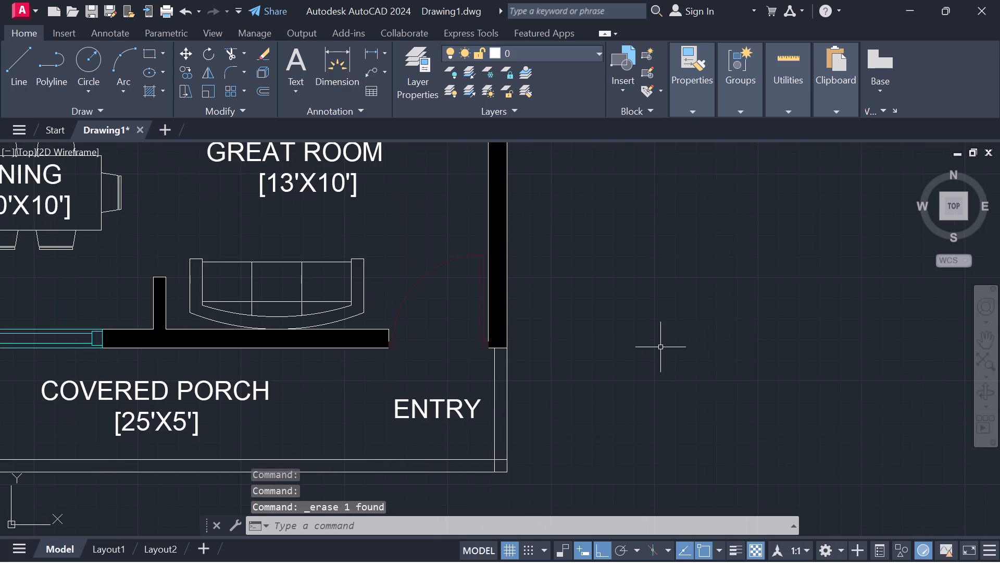
middle_drag(568, 374, 579, 375)
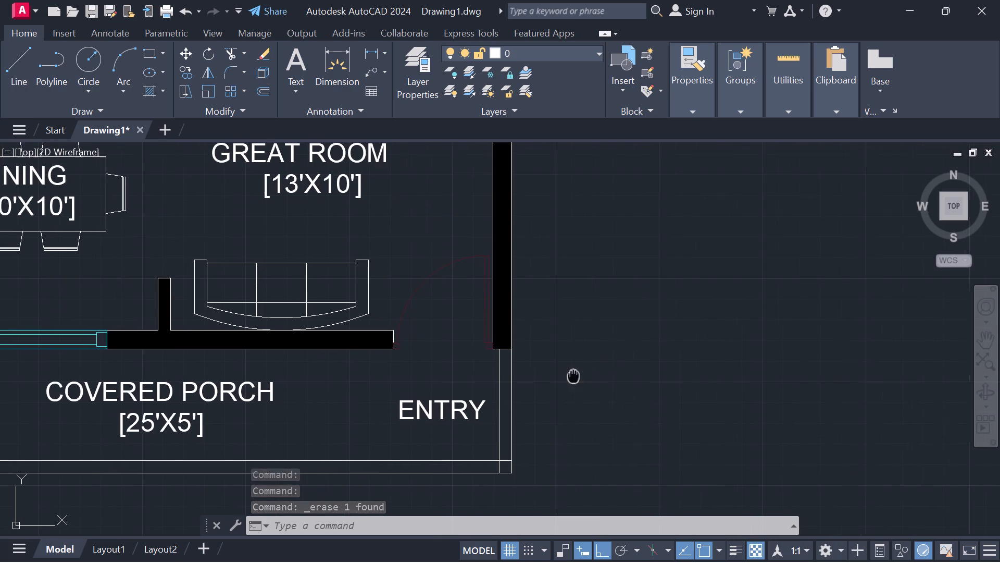
middle_drag(579, 375, 660, 375)
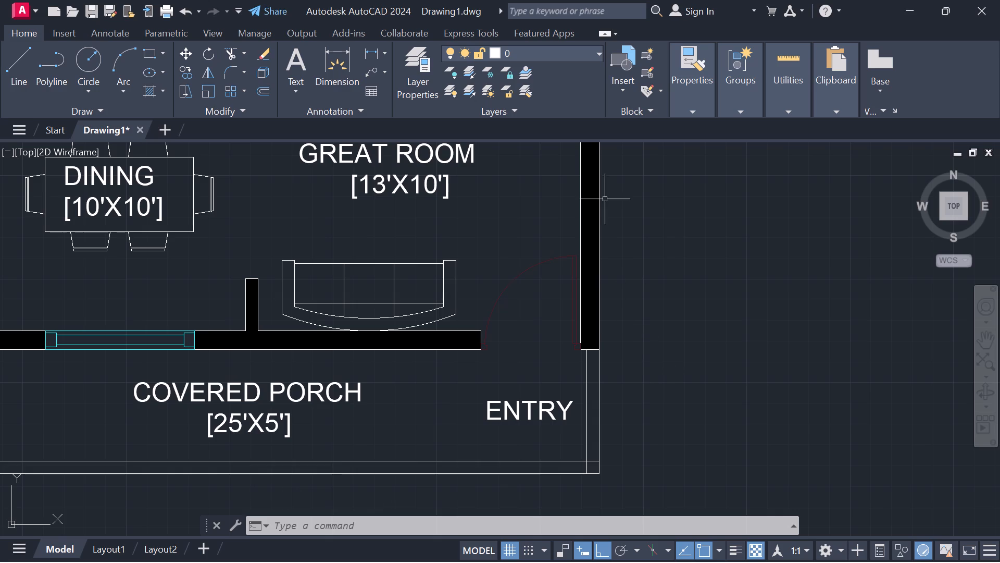
click(599, 52)
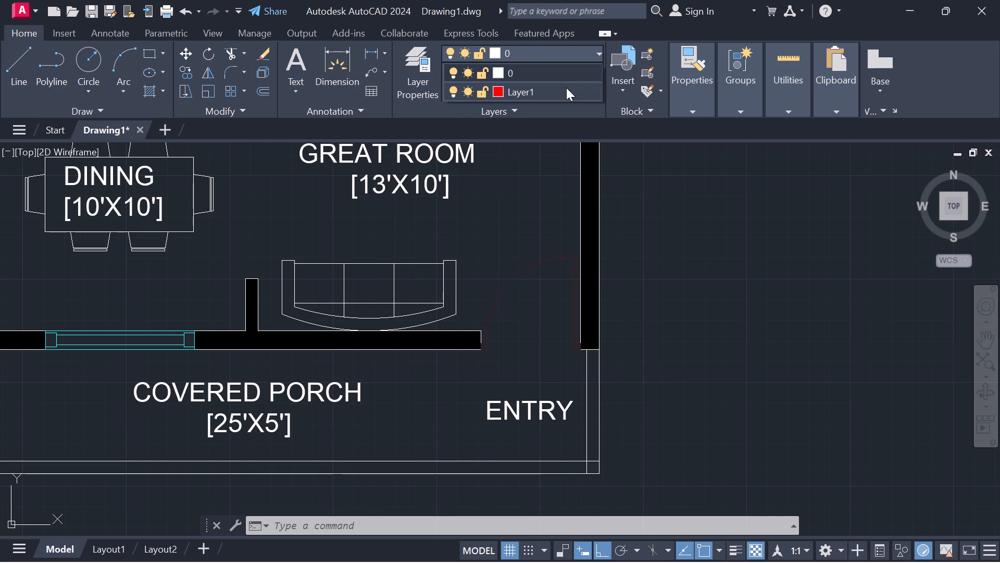
click(566, 88)
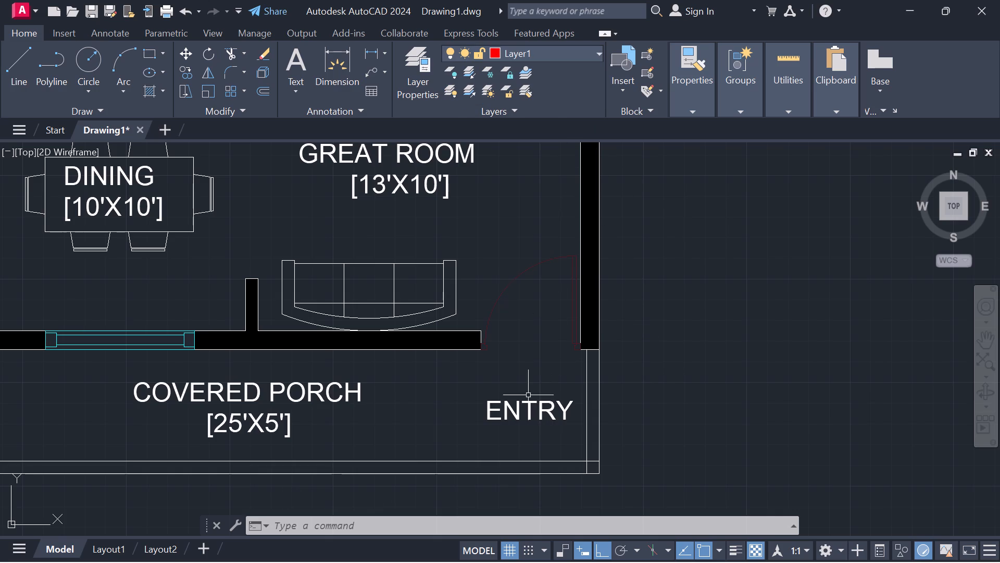
Draw a rectangle of lines about 2'-0" wide and 1'-6" high above the ENTRY text, below the door opening.
click(23, 75)
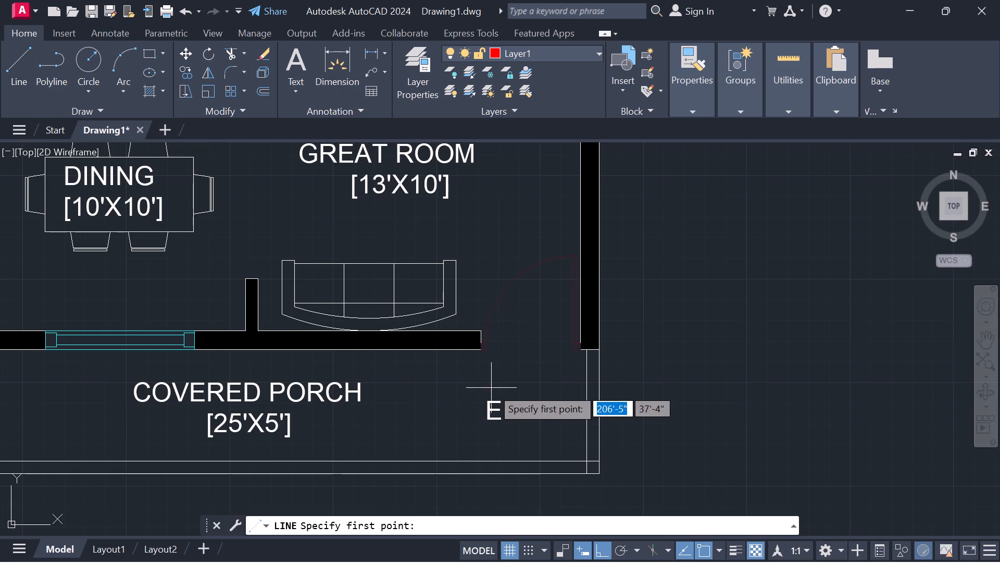
click(513, 382)
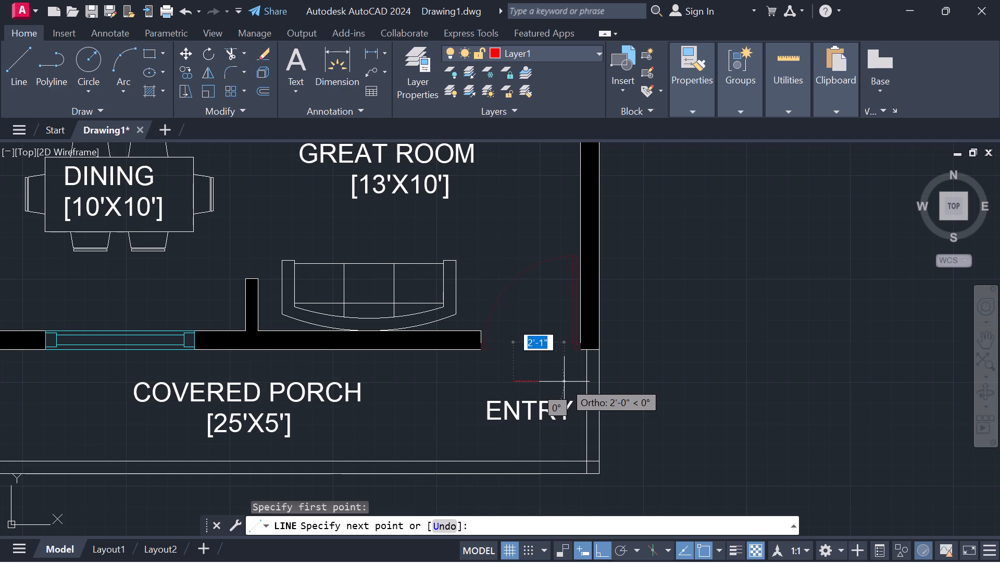
scroll(564, 382, up, 2)
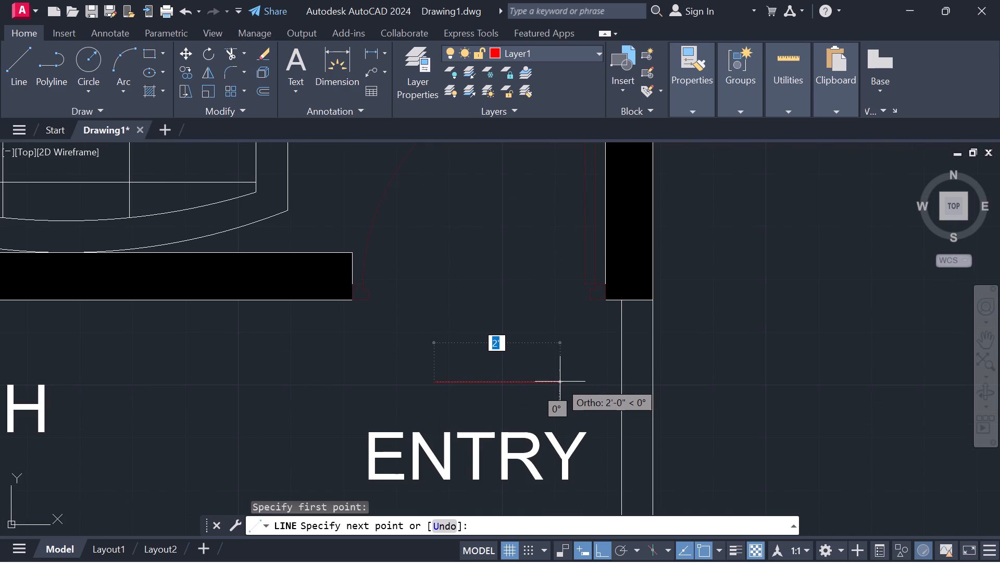
click(560, 382)
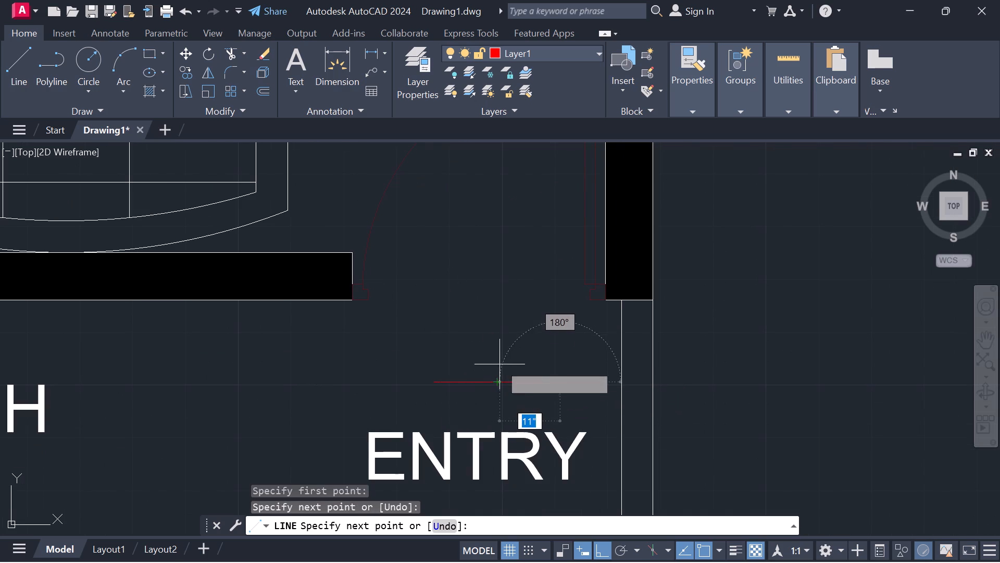
click(508, 287)
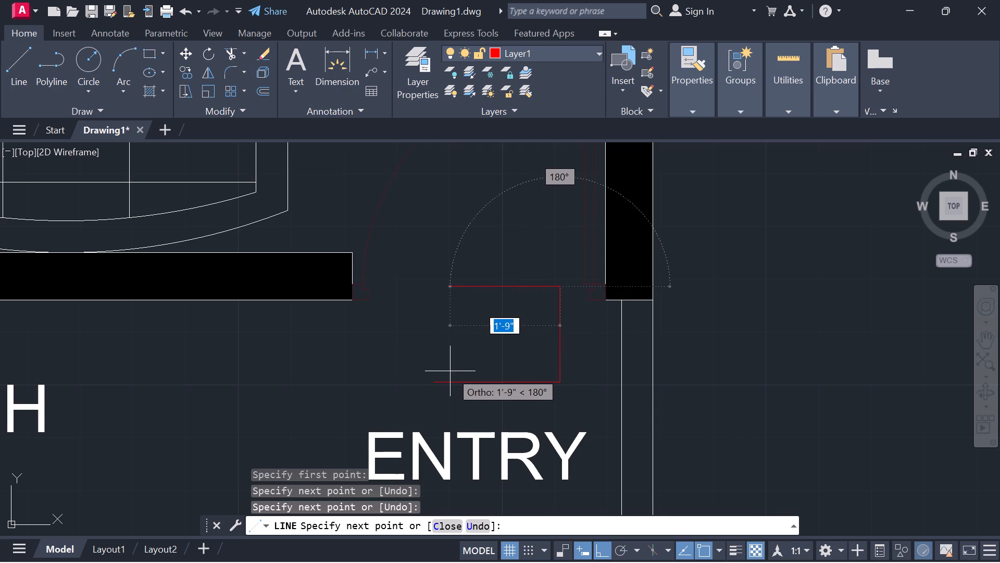
click(435, 360)
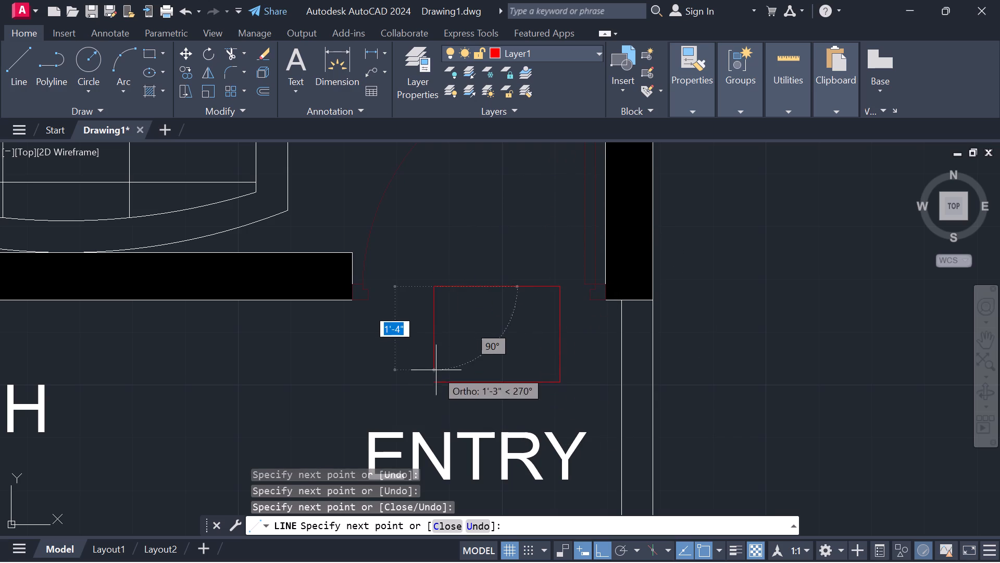
click(435, 380)
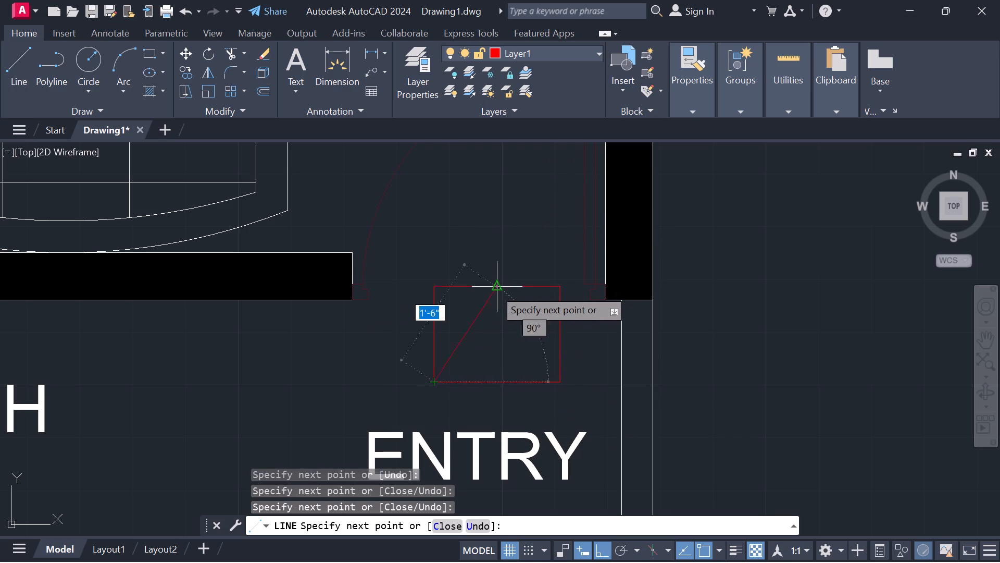
Draw two diagonal lines from the rectangle's lower-left corner to its top-edge midpoint and down to the lower-right corner.
click(495, 289)
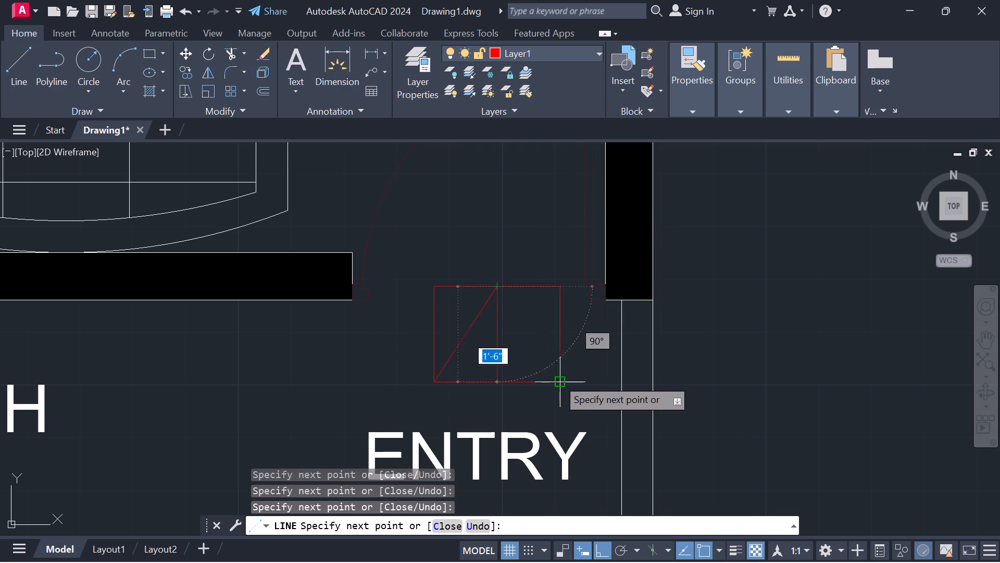
click(557, 378)
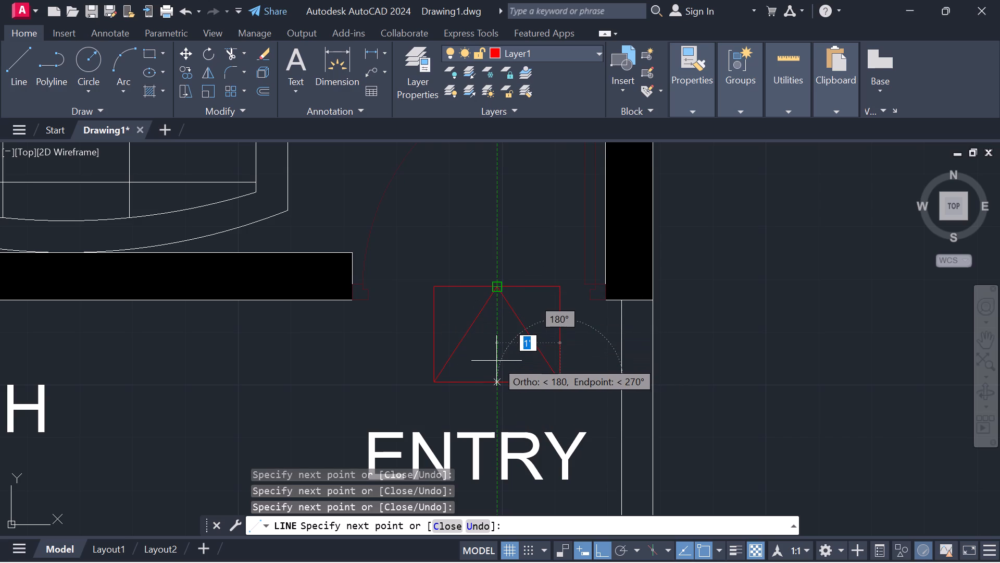
key(Escape)
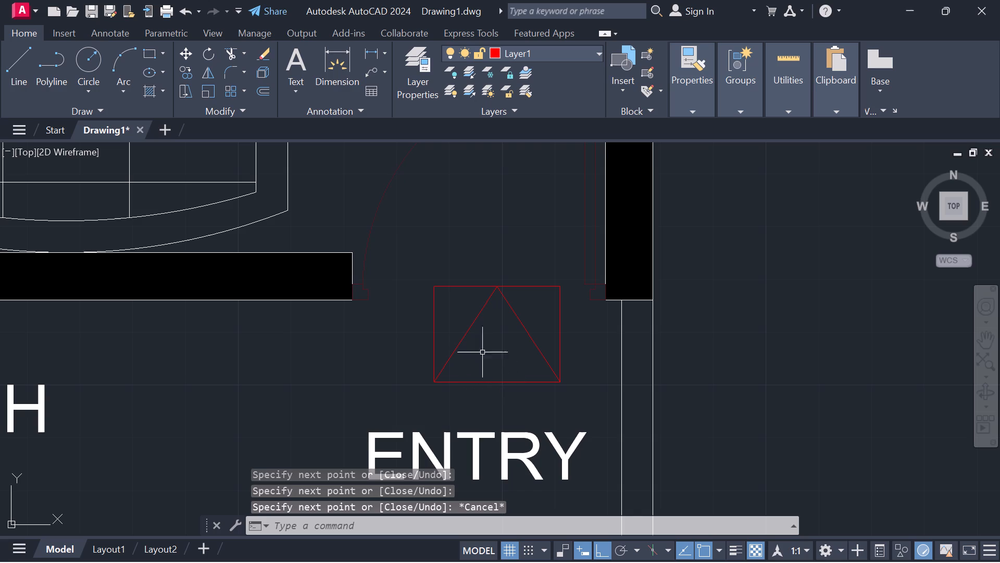
Erase the top and two vertical edges of the rectangle above the ENTRY text, keeping the red triangle.
click(434, 325)
click(453, 287)
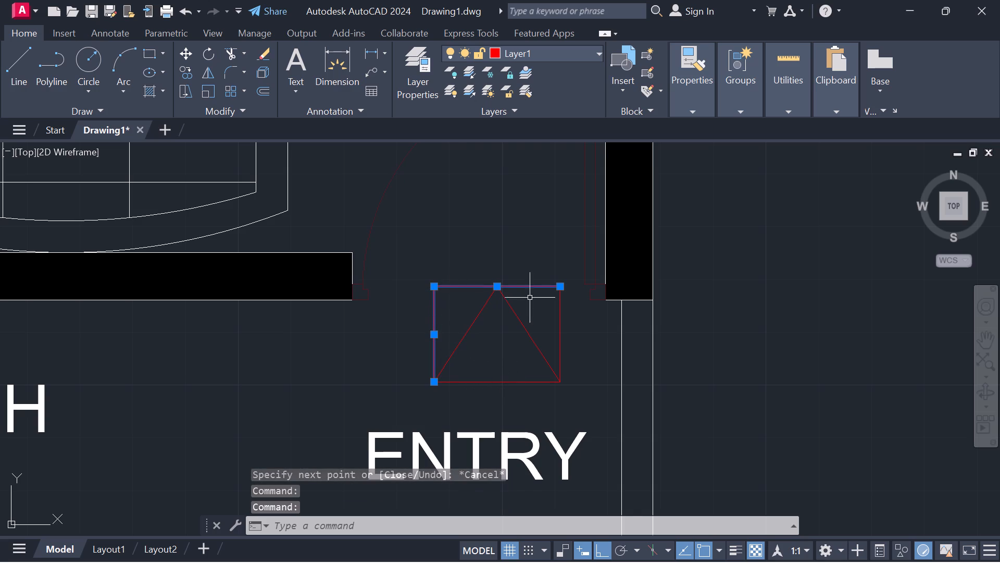
click(559, 319)
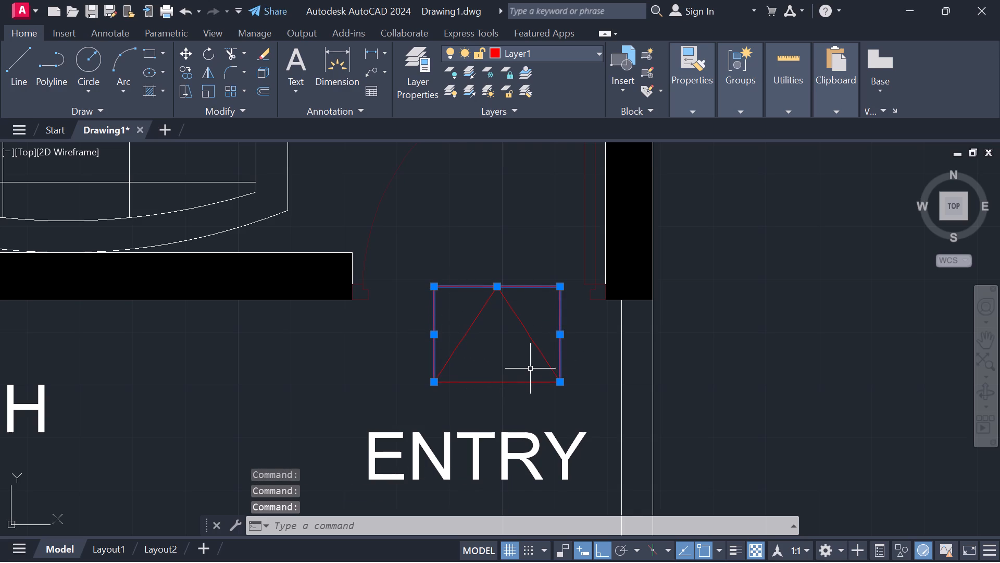
right_click(527, 365)
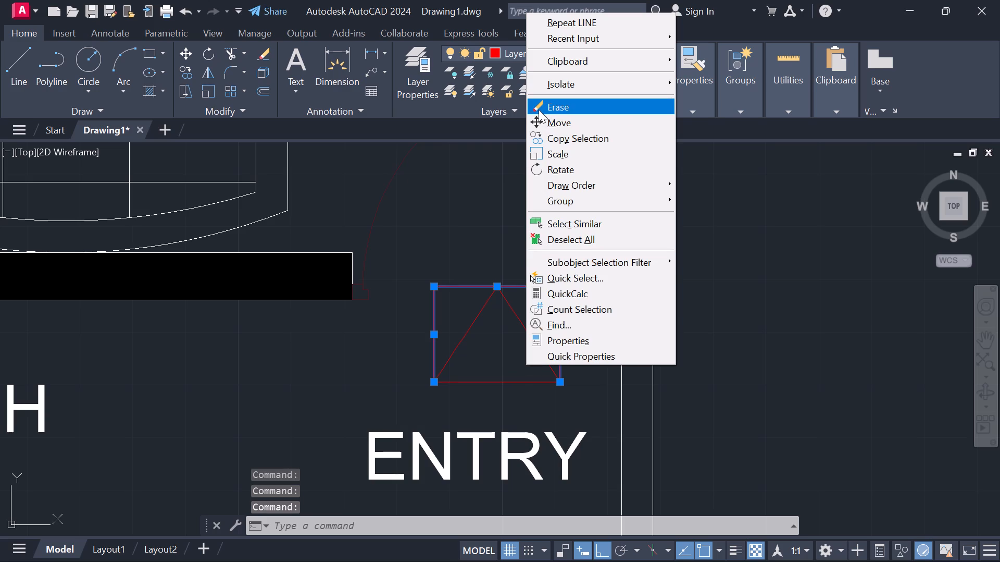
click(539, 109)
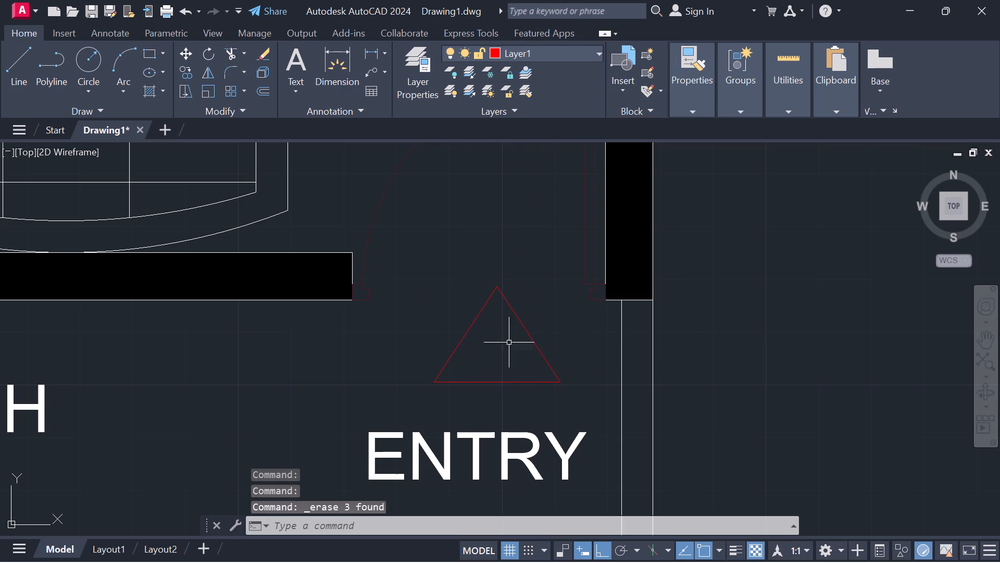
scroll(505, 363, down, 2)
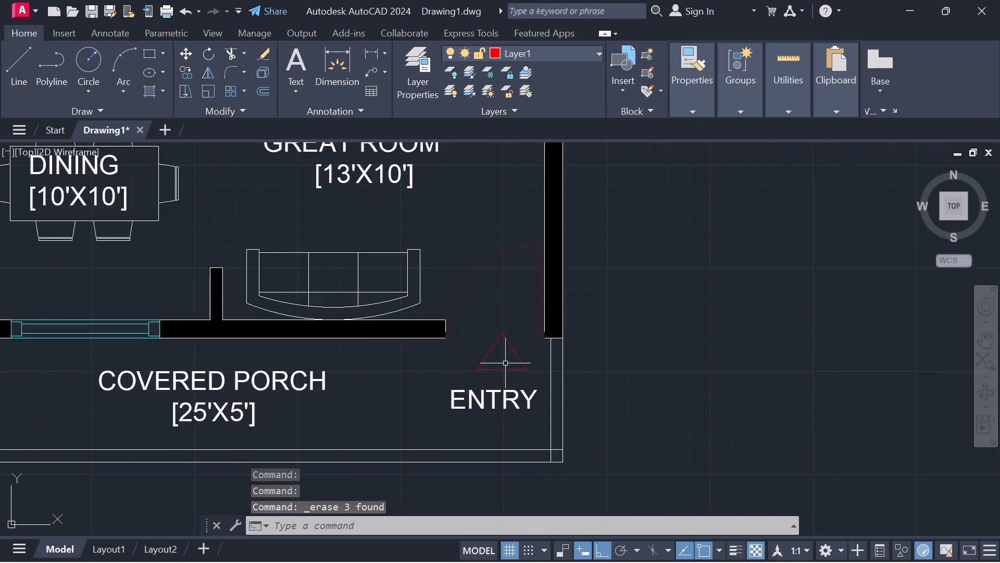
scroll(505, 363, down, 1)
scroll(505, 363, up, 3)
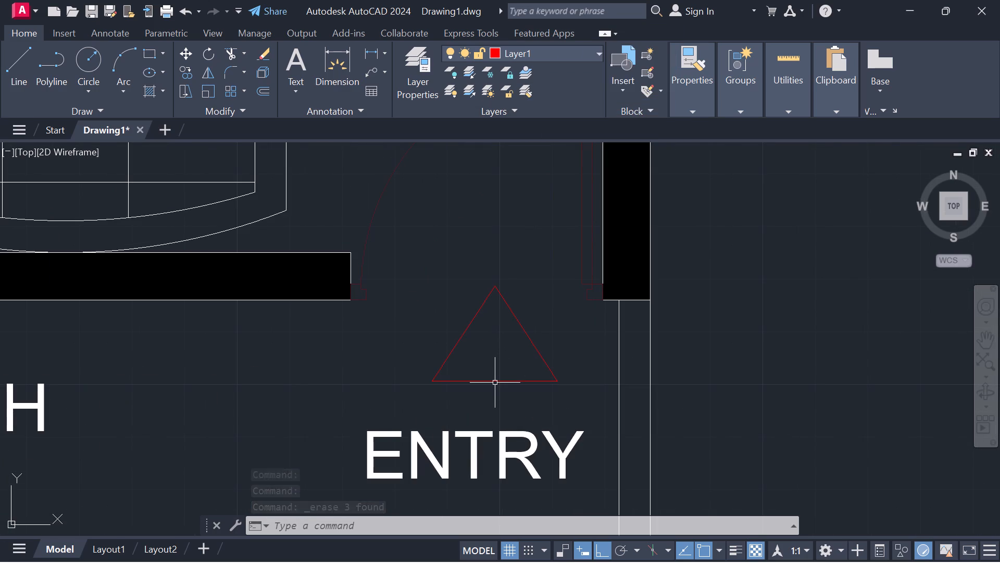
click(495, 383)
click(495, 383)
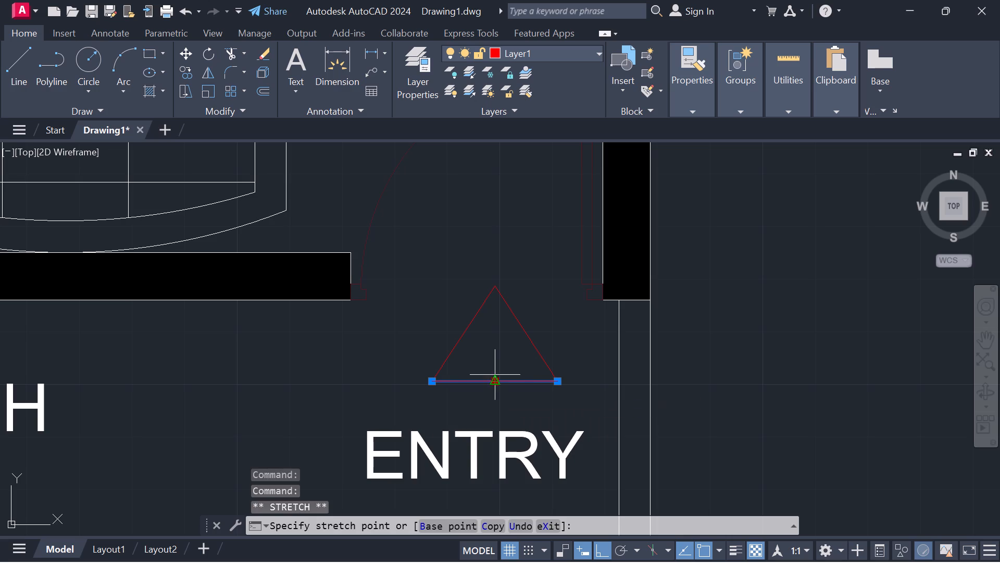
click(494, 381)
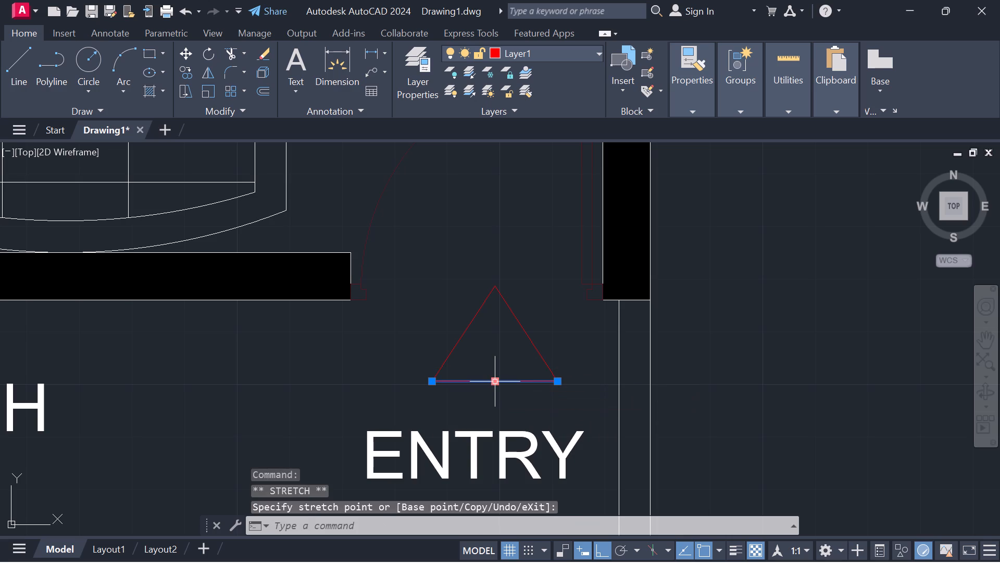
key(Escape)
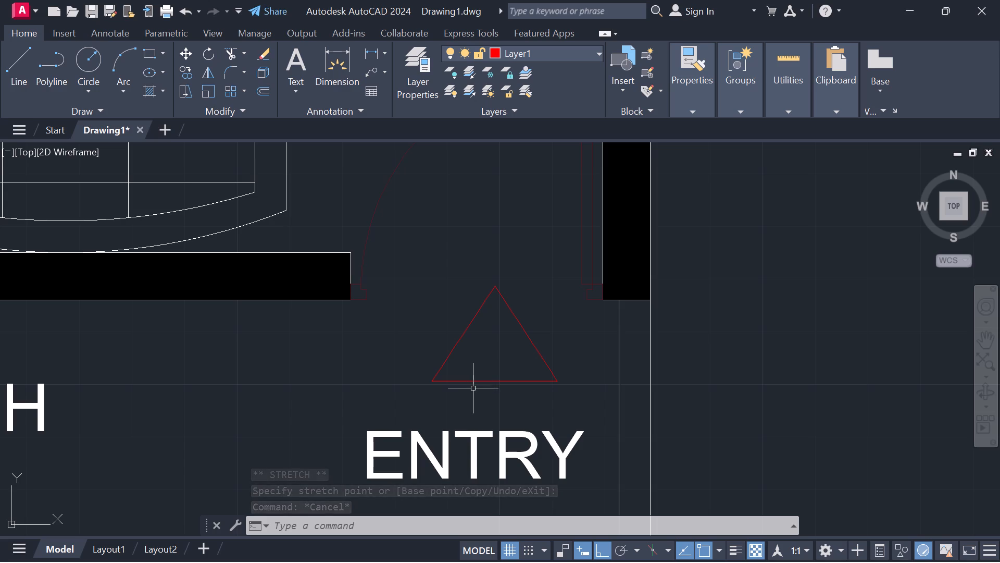
Draw a horizontal line across the triangle slightly above its base, from one sloping side to the other.
key(l)
key(space)
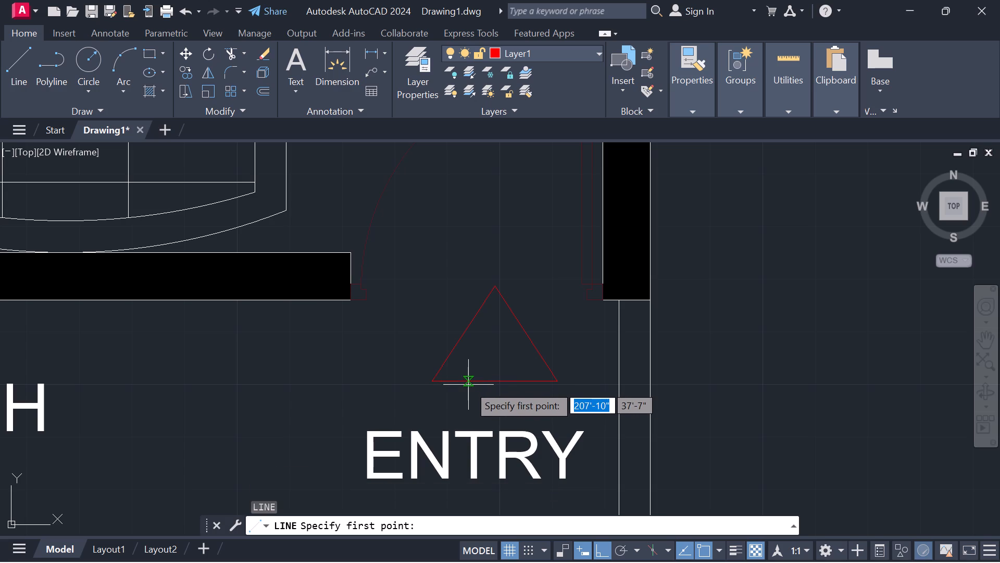
click(445, 369)
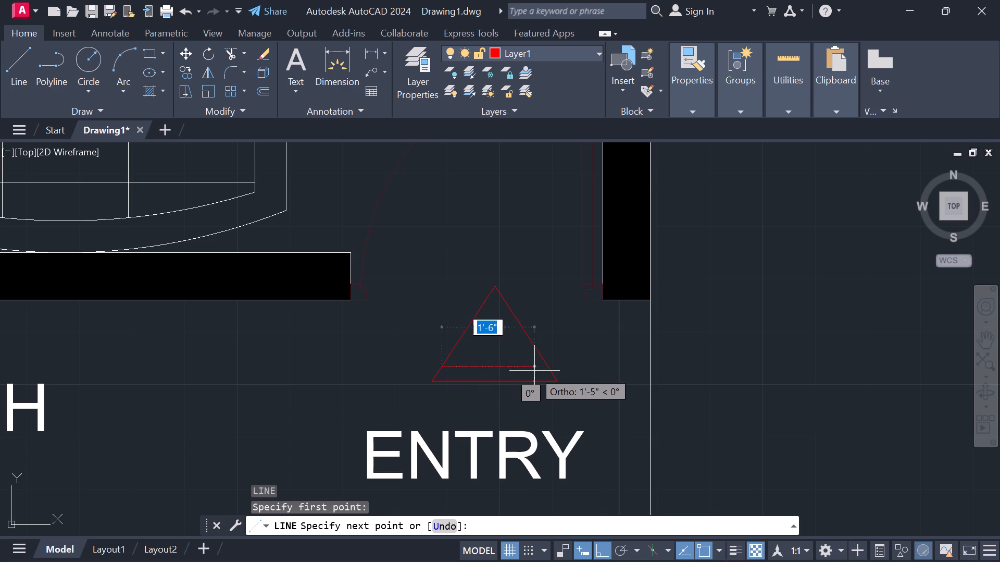
click(546, 367)
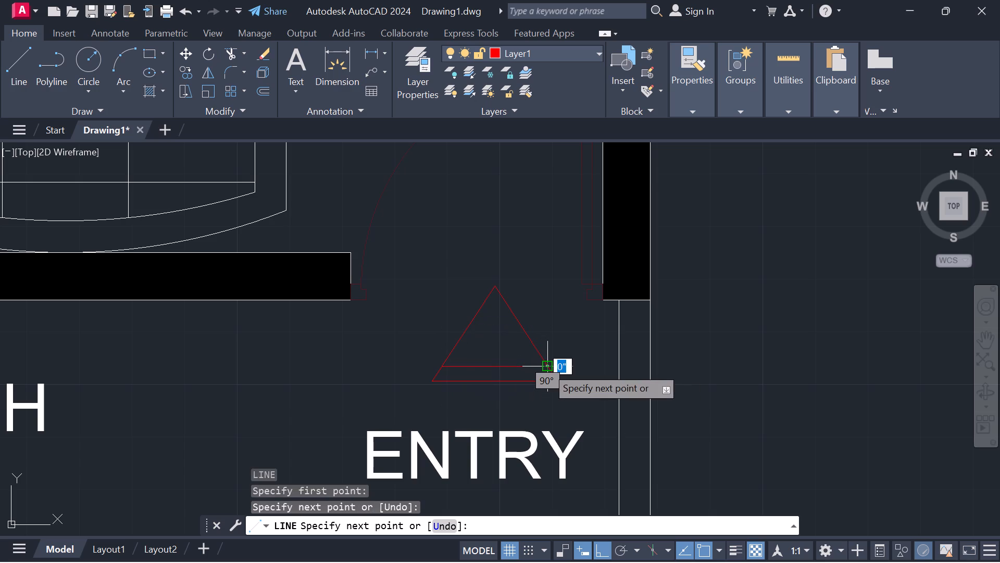
key(Escape)
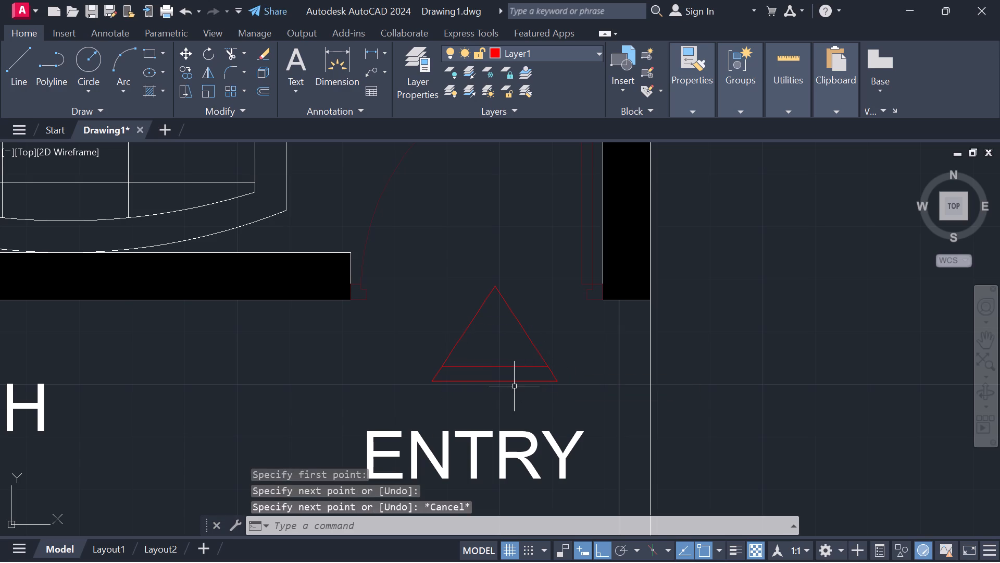
Draw two lines from the triangle's lower-left corner to the inner horizontal line's midpoint and down to the lower-right corner.
text(L)
key(space)
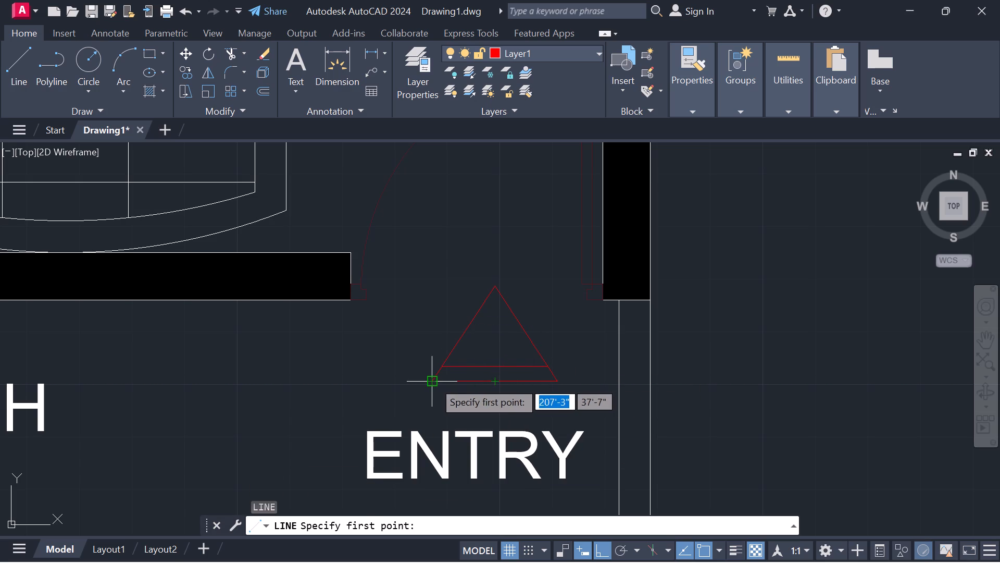
click(433, 381)
click(490, 365)
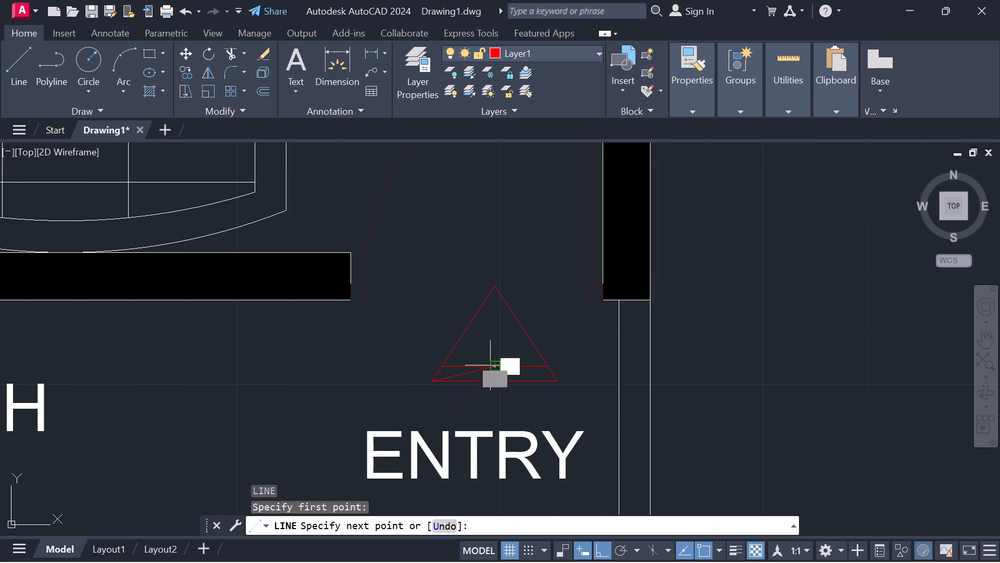
click(553, 381)
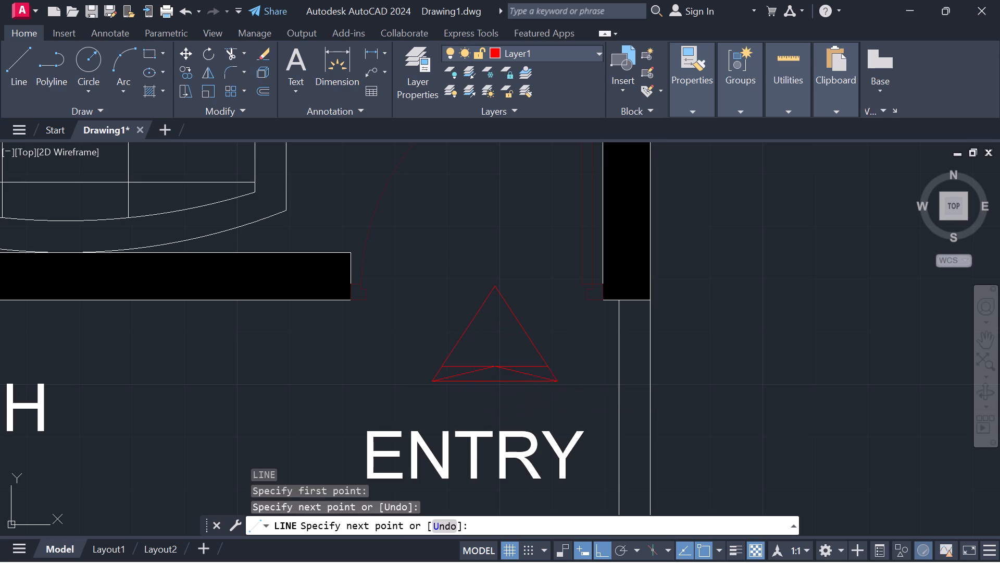
key(Escape)
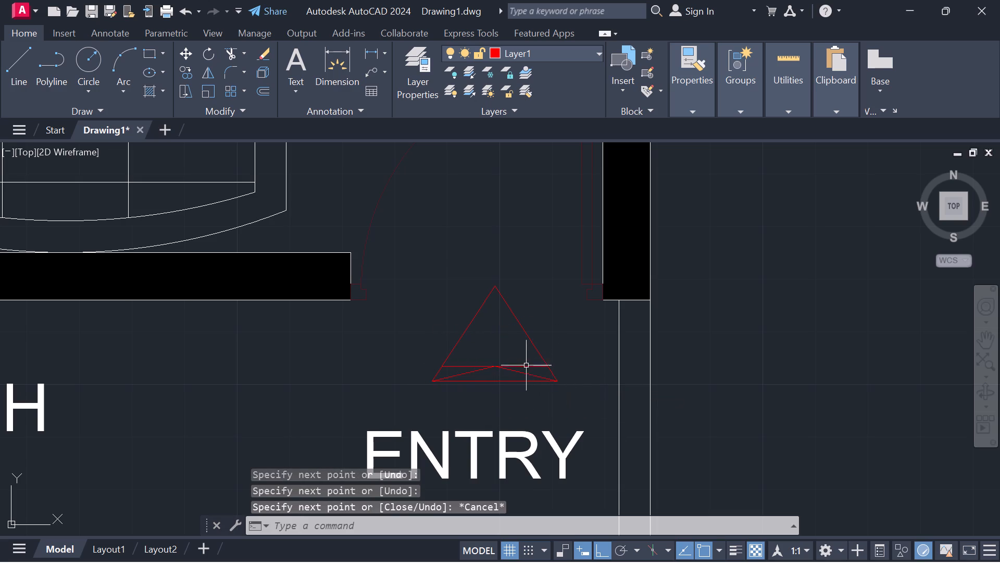
Erase the inner horizontal line and the triangle's straight base, leaving a notched arrowhead outline.
click(528, 364)
click(528, 366)
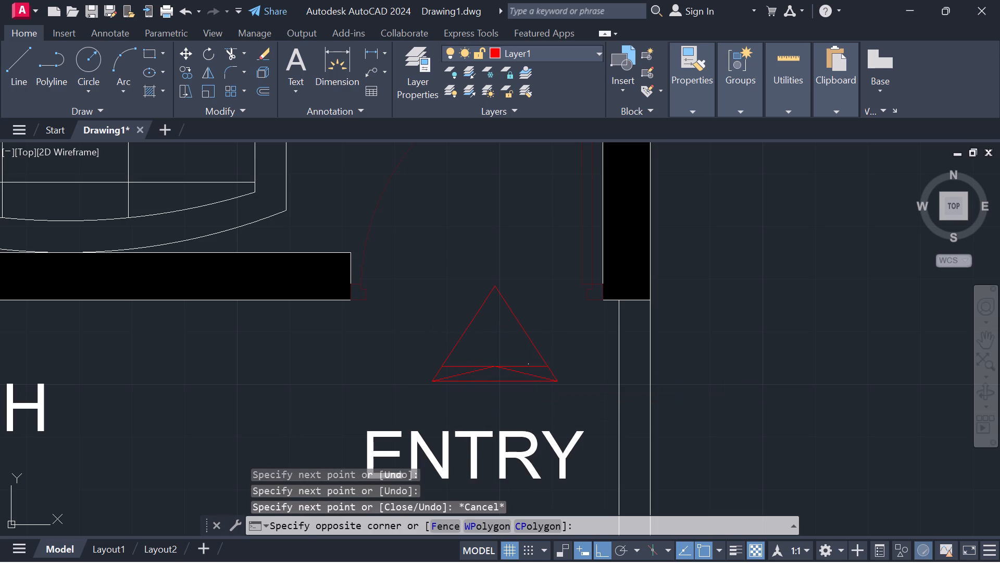
drag(491, 377, 495, 385)
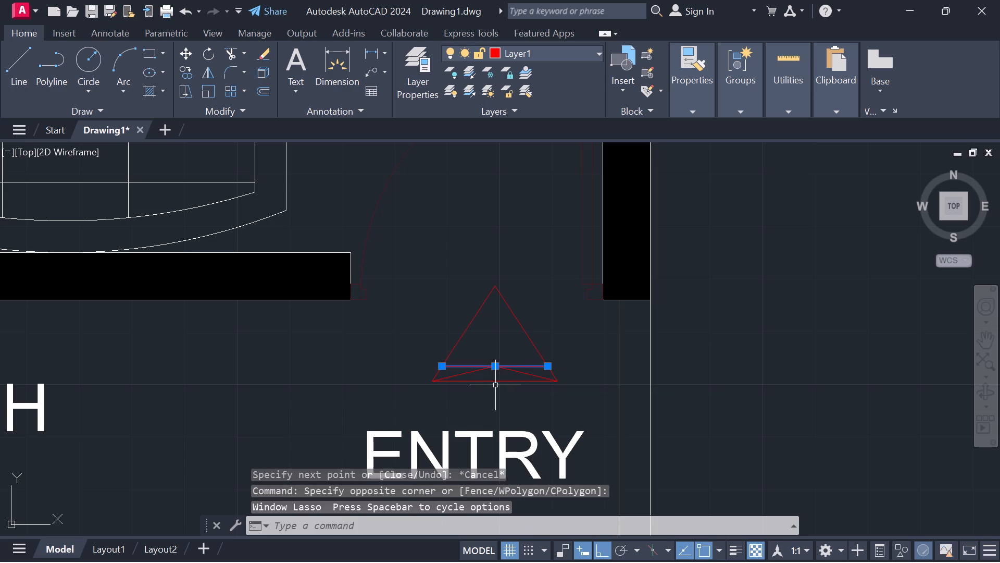
drag(502, 378, 496, 387)
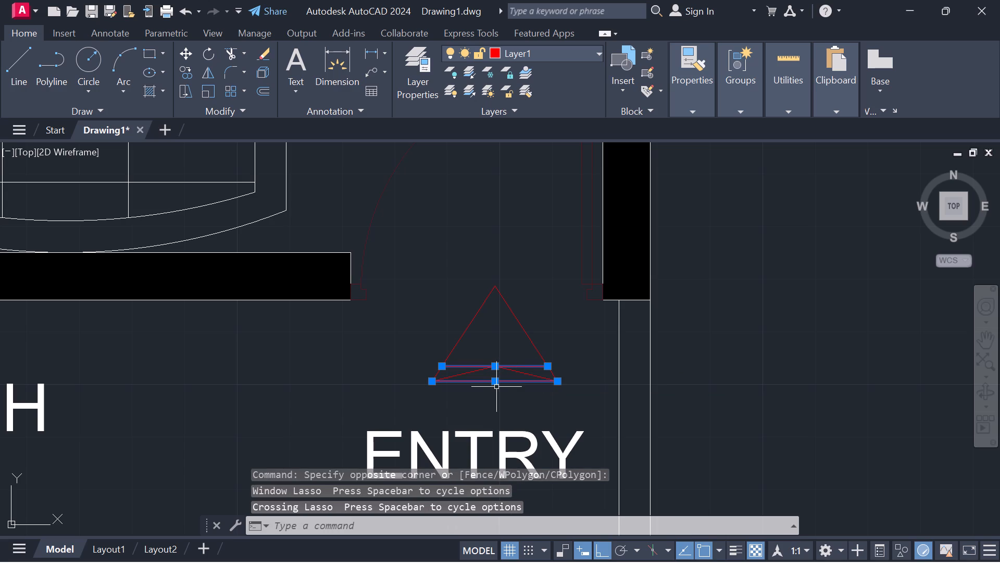
right_click(507, 409)
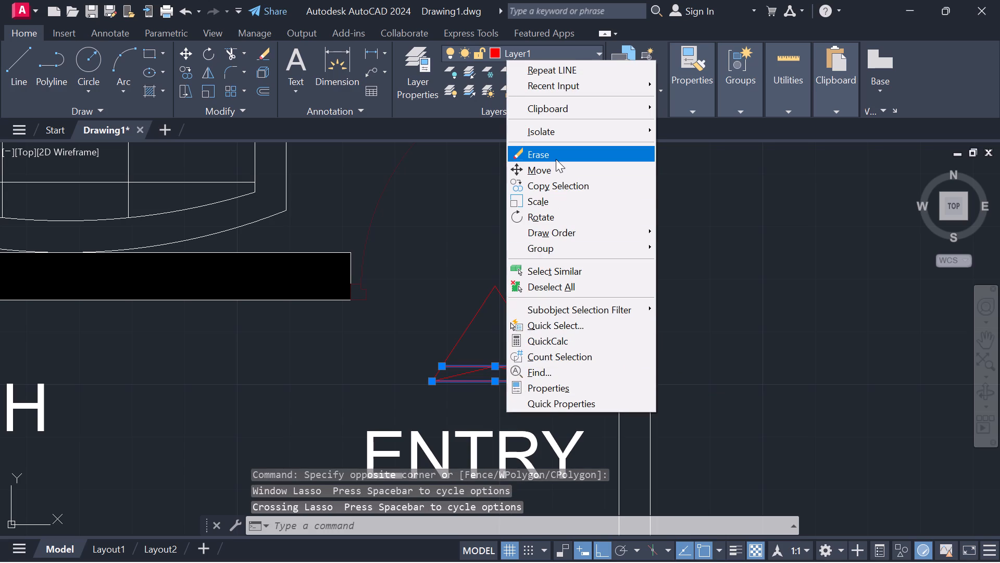
click(556, 159)
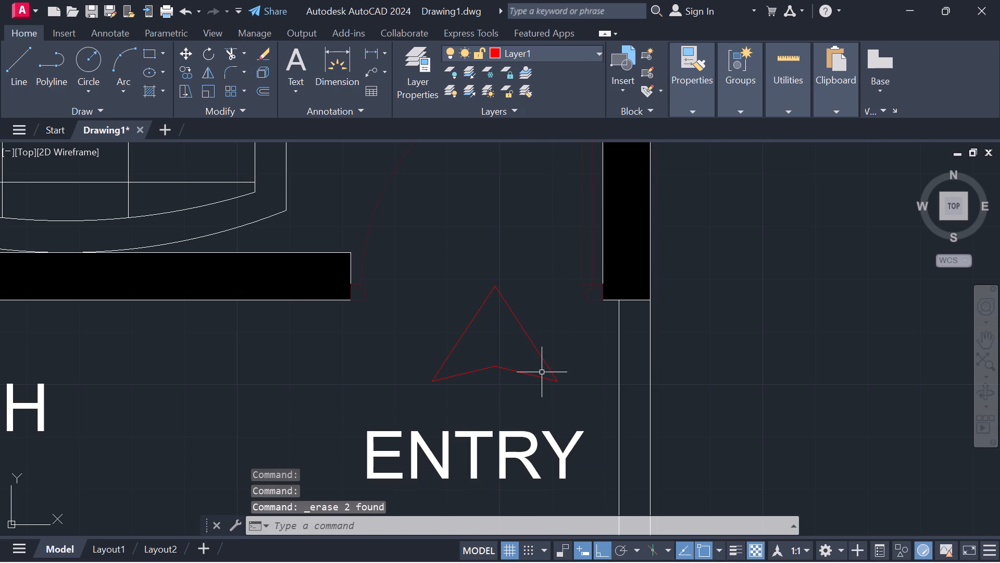
Move the whole red arrowhead straight down about 0'-6" so it sits closer above the ENTRY text.
scroll(542, 372, down, 2)
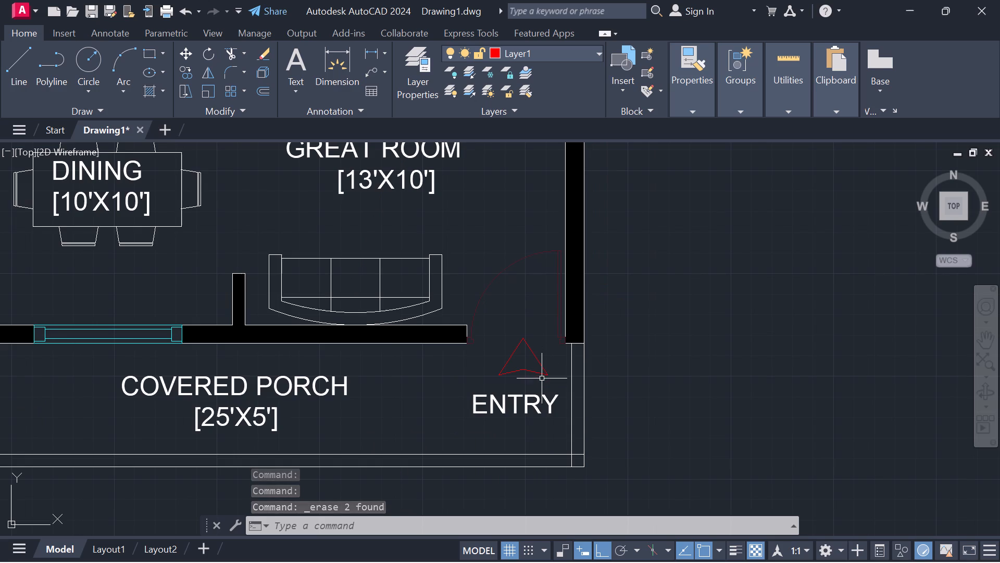
scroll(538, 401, down, 1)
scroll(537, 399, up, 2)
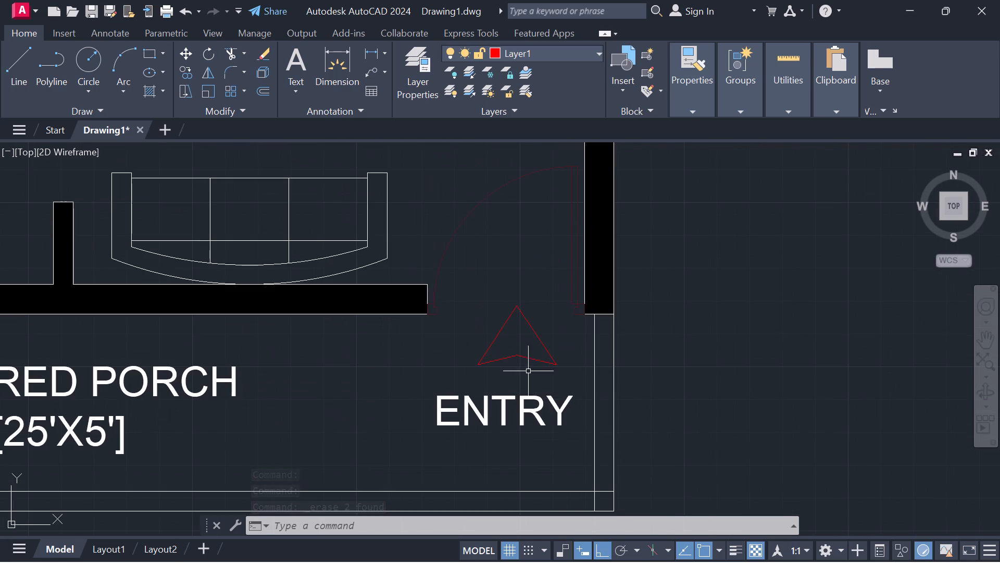
click(523, 329)
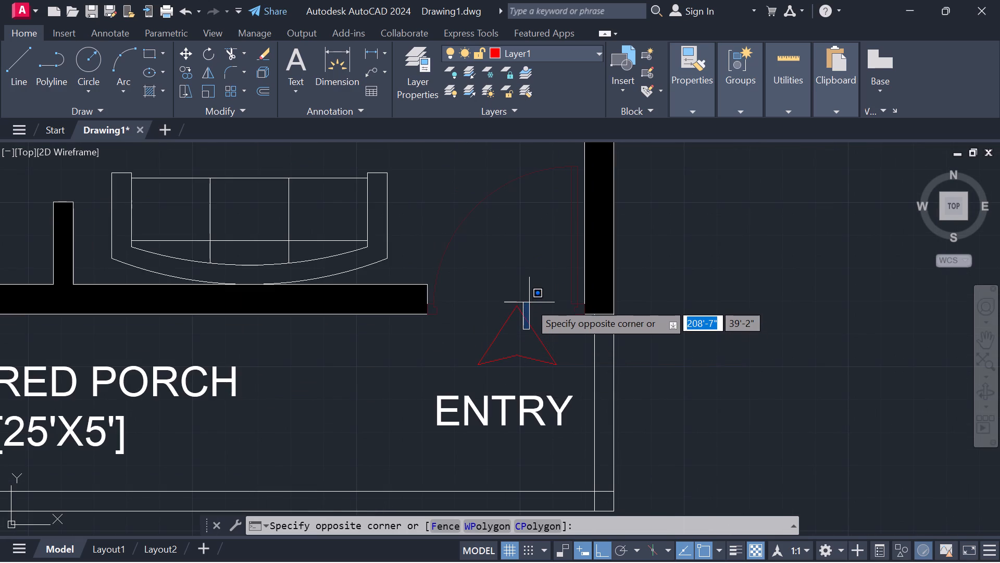
click(529, 302)
drag(528, 302, 494, 360)
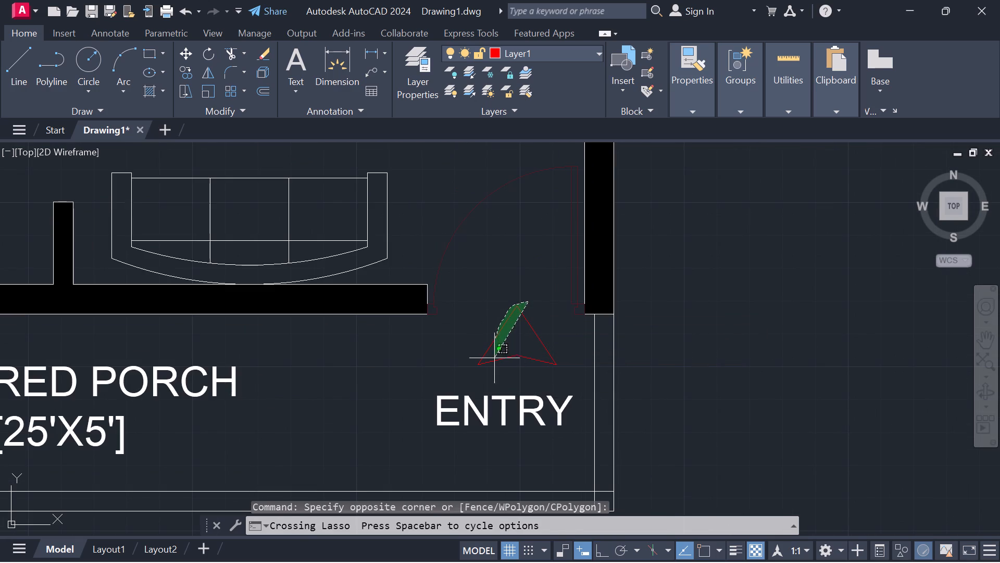
drag(494, 360, 528, 372)
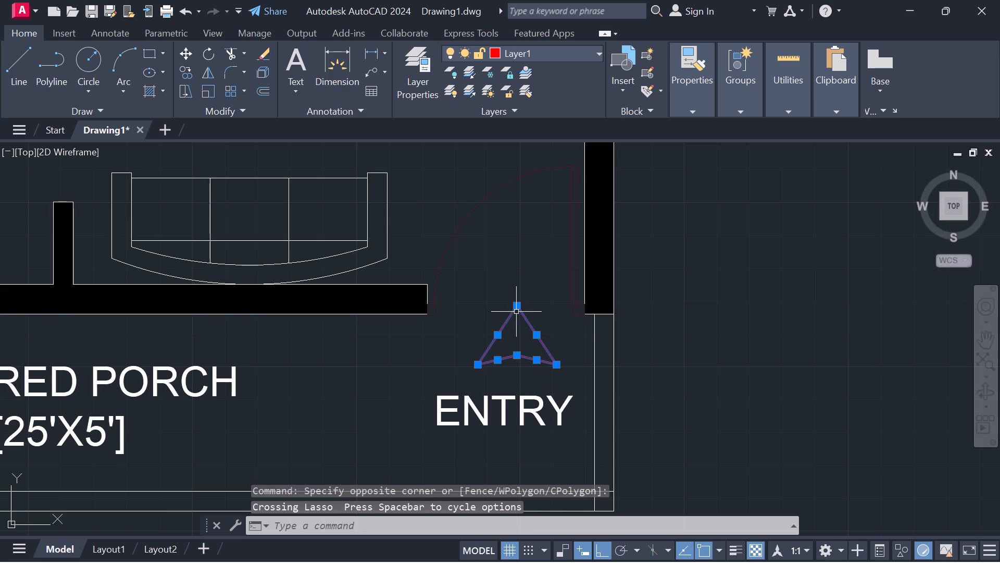
click(516, 308)
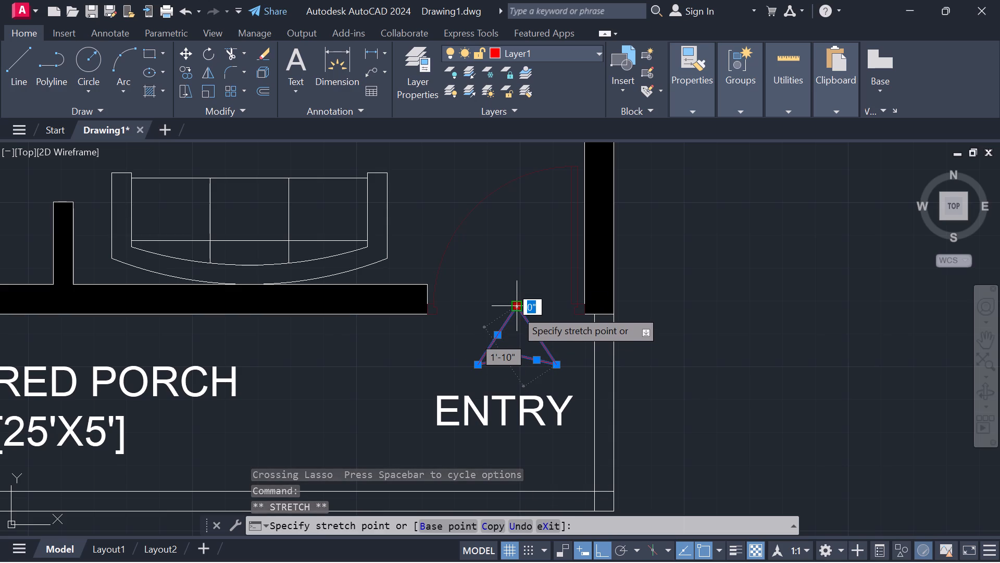
key(Escape)
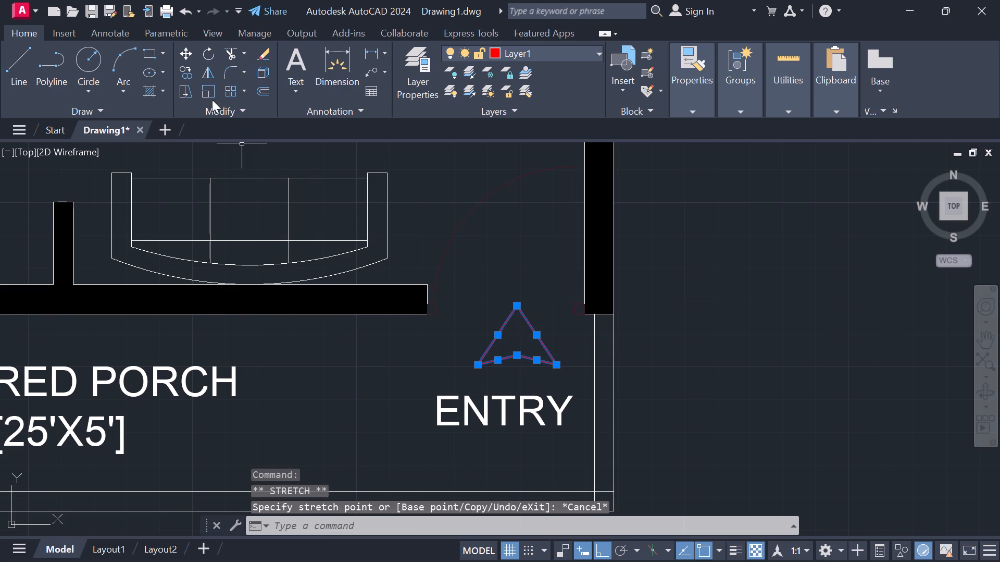
click(189, 56)
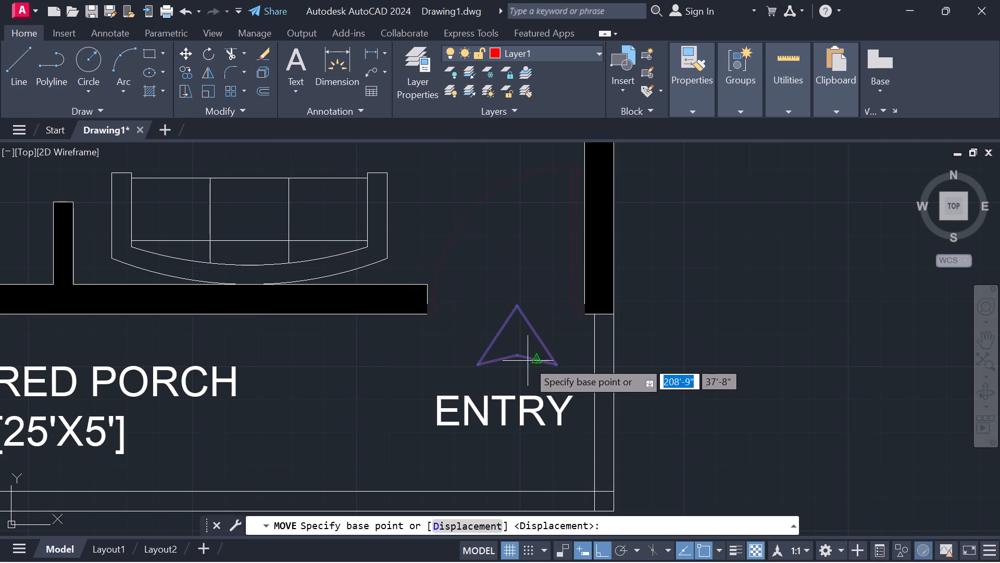
click(521, 357)
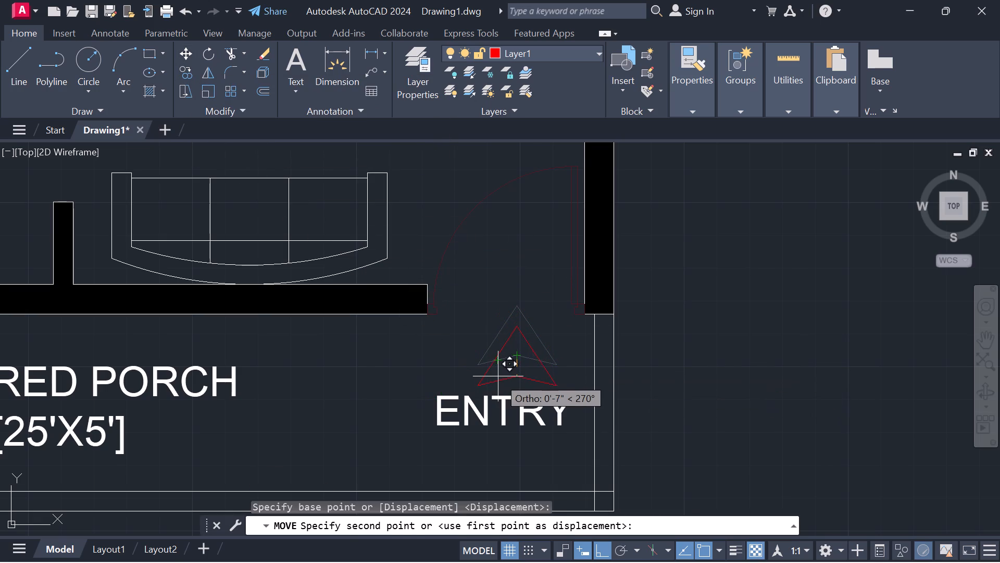
scroll(497, 376, up, 2)
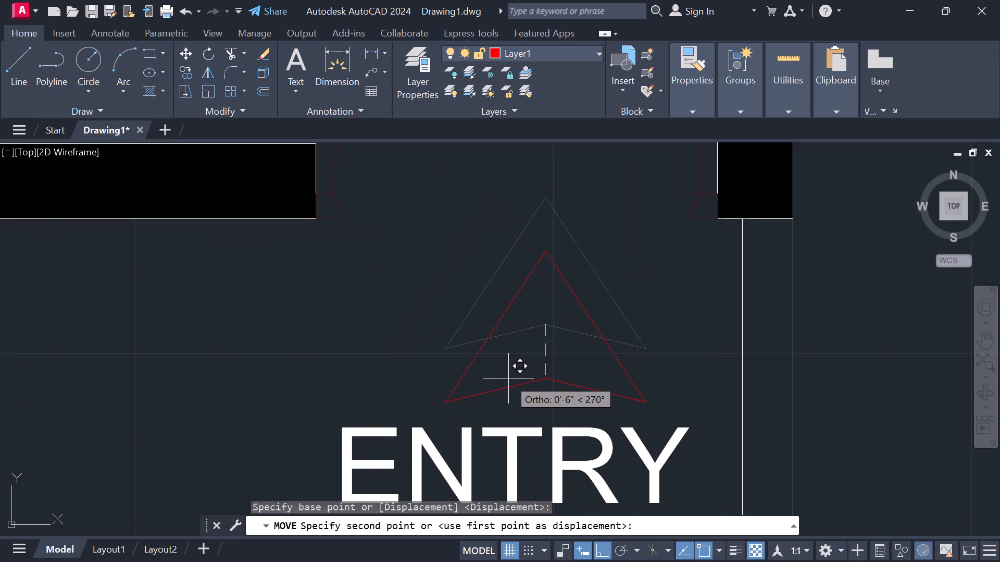
click(508, 378)
Move the ENTRY text straight down a little so it sits clear below the red arrowhead.
click(523, 456)
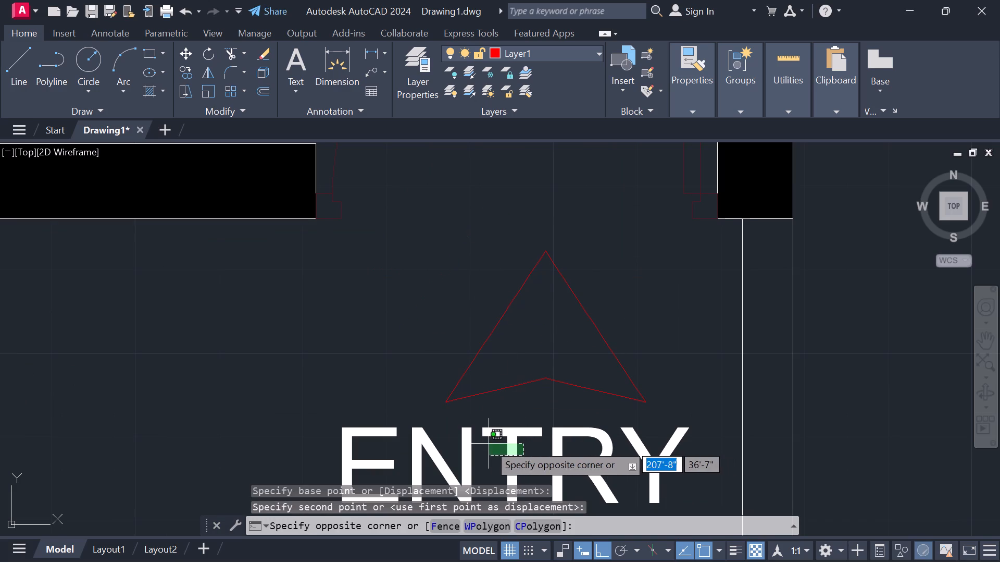
click(488, 444)
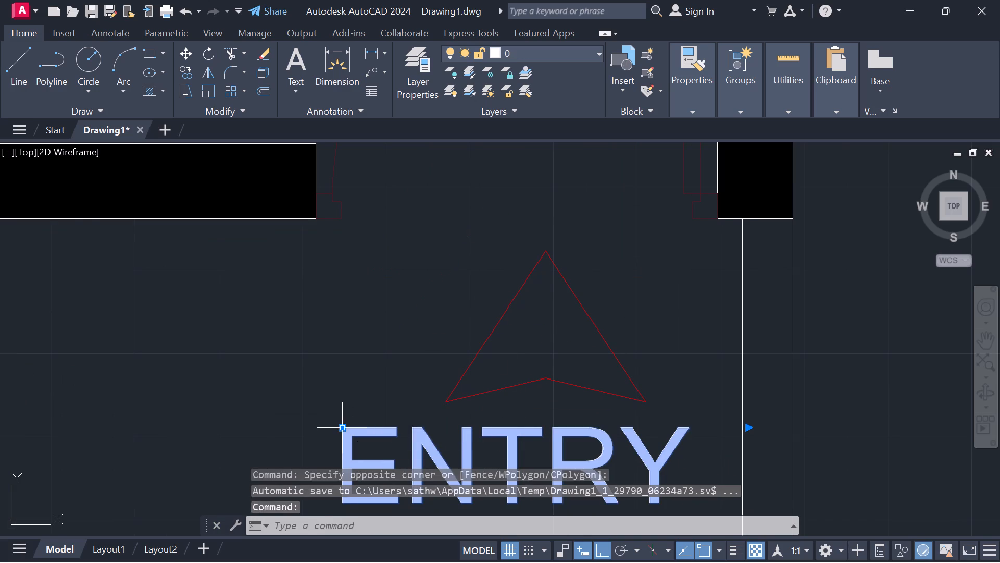
click(345, 429)
scroll(345, 429, down, 1)
middle_drag(382, 437, 379, 351)
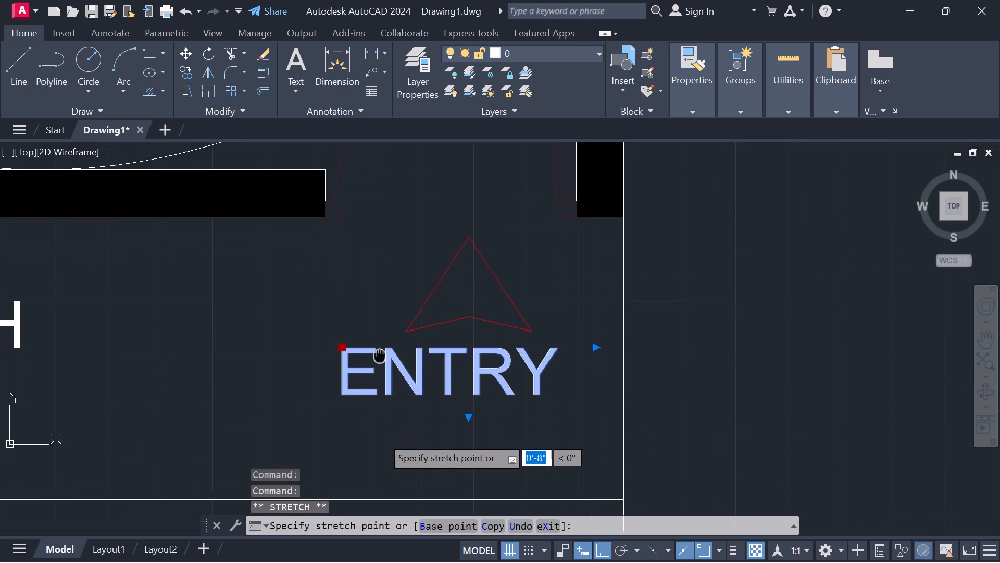
middle_drag(379, 351, 378, 350)
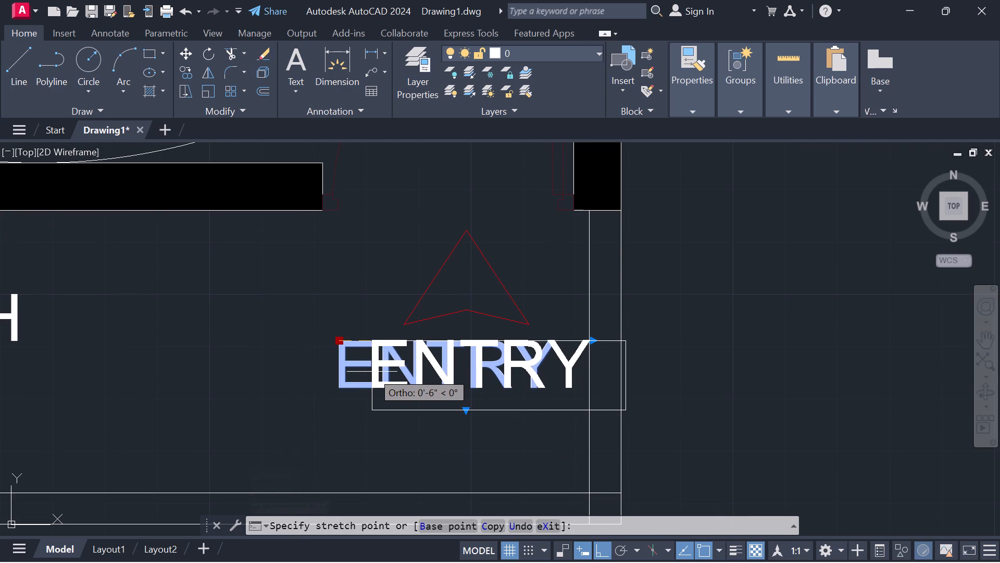
click(365, 369)
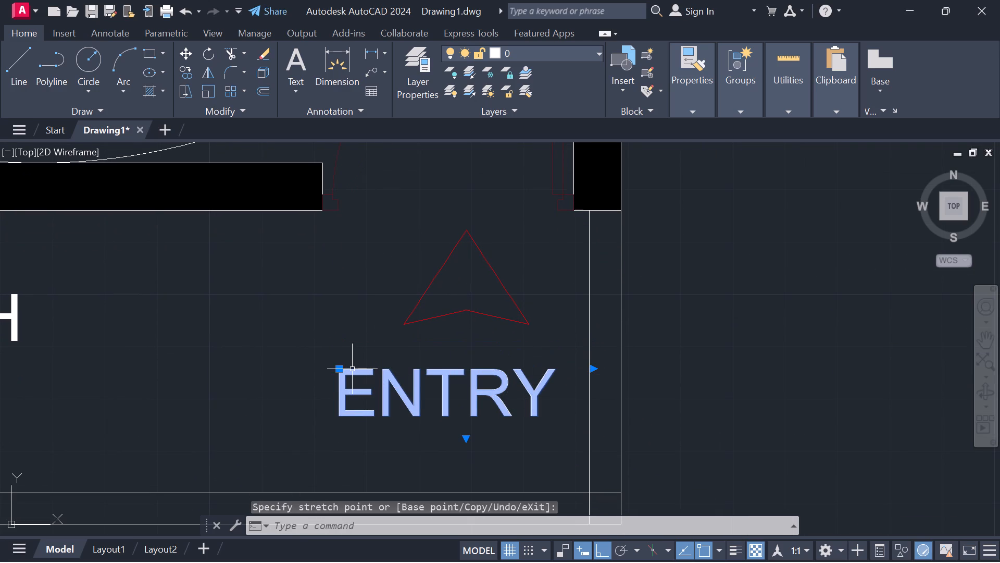
Shift the ENTRY text slightly to the right, keeping it level beneath the red arrowhead.
click(335, 366)
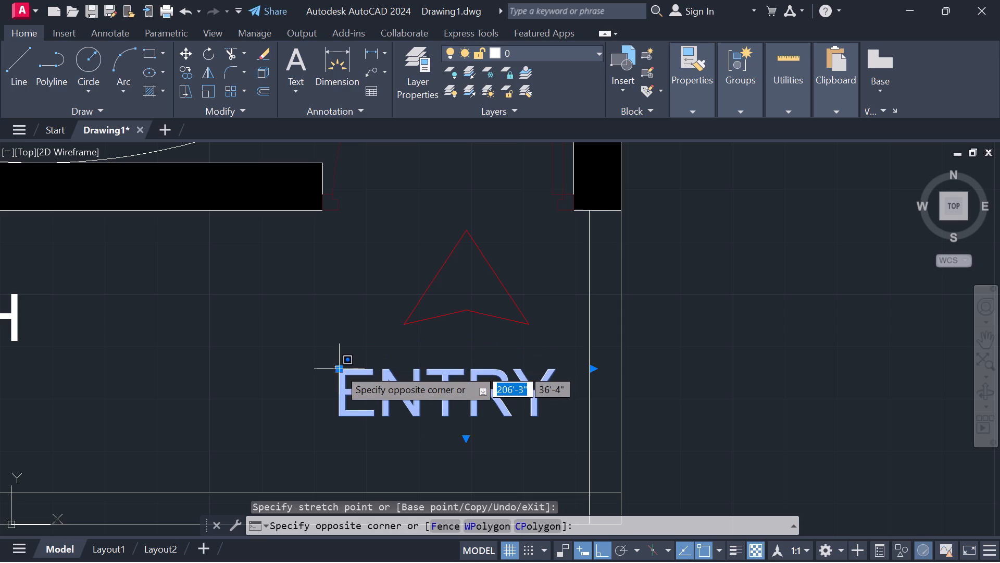
click(339, 370)
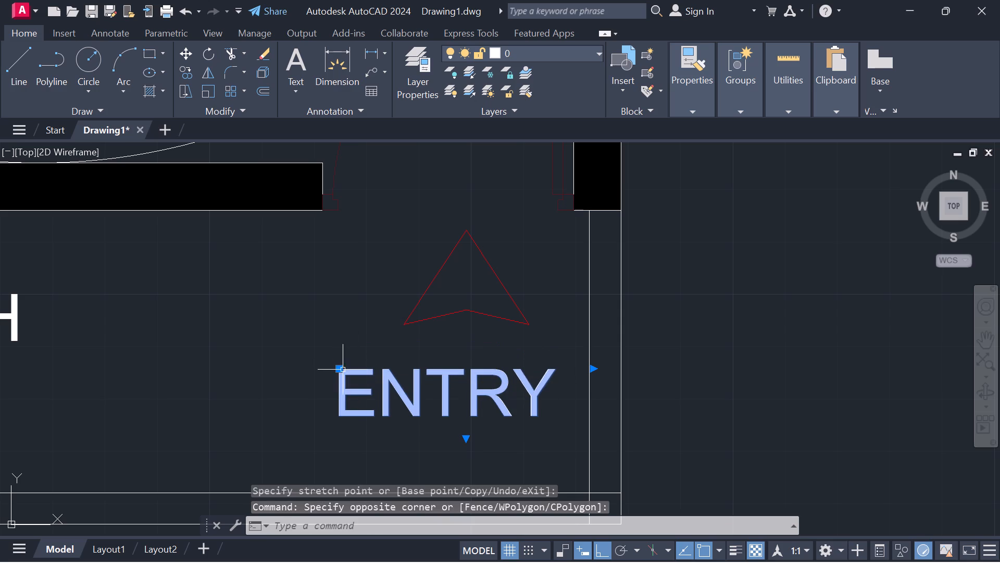
click(342, 370)
scroll(354, 358, up, 2)
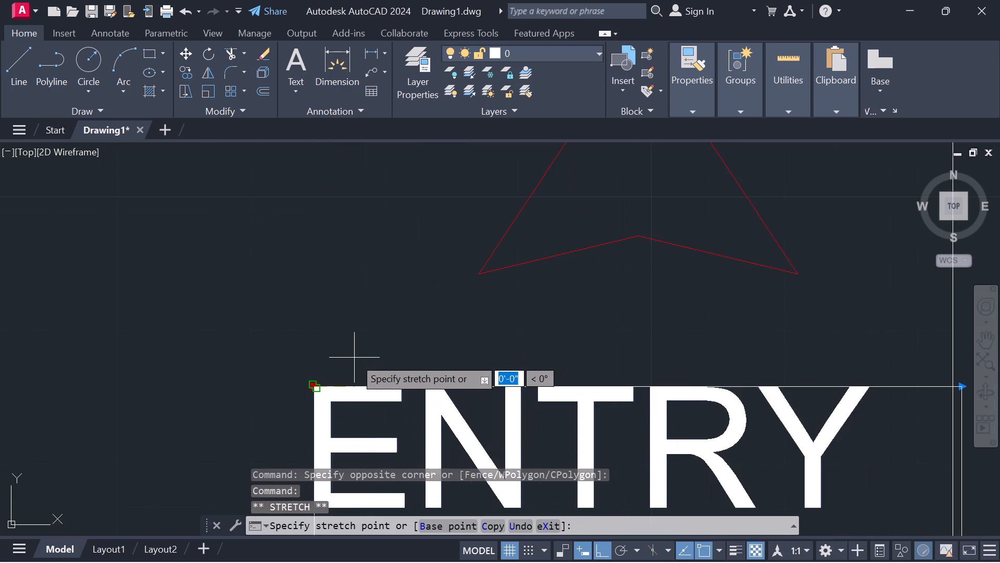
click(371, 346)
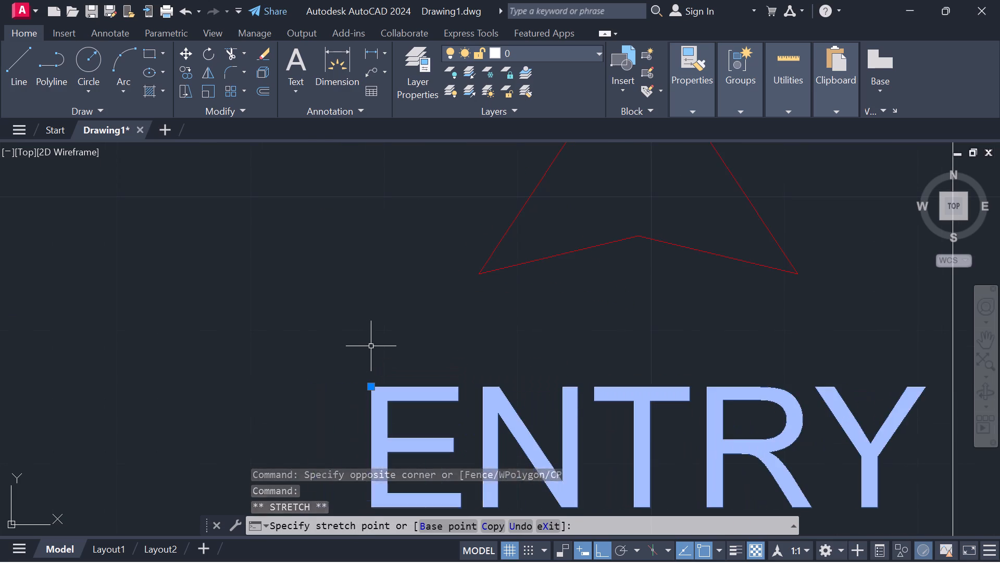
scroll(414, 365, down, 2)
scroll(526, 384, down, 1)
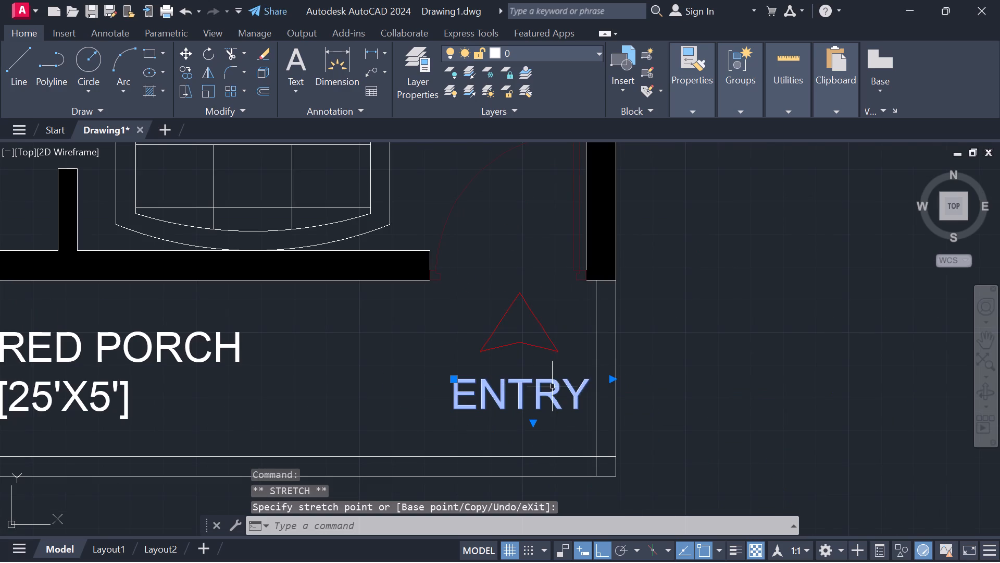
key(Escape)
Draw a 4' line in the recently used dark maroon across the entry door opening, joining the outer wall corners.
scroll(553, 389, down, 1)
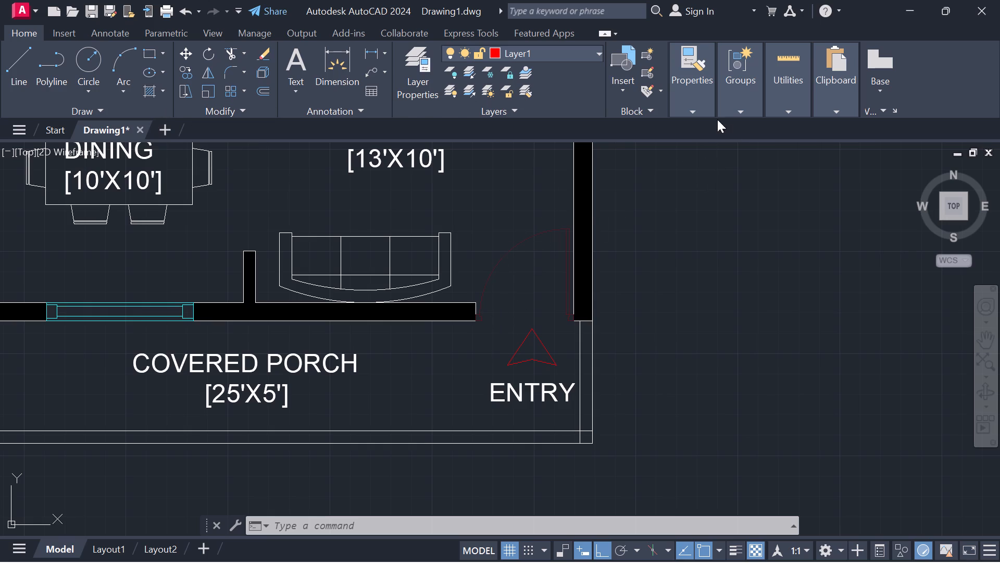
click(689, 104)
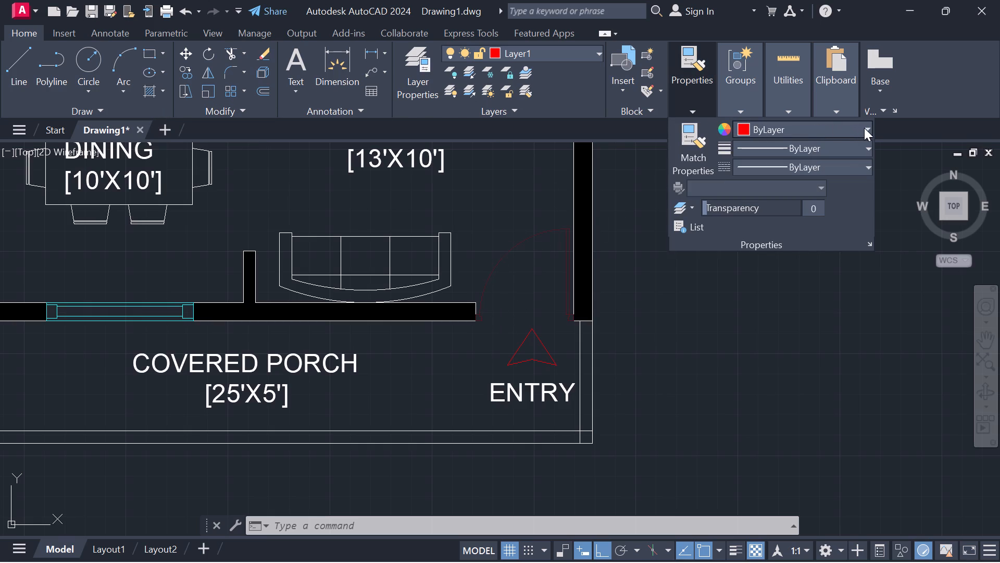
click(867, 127)
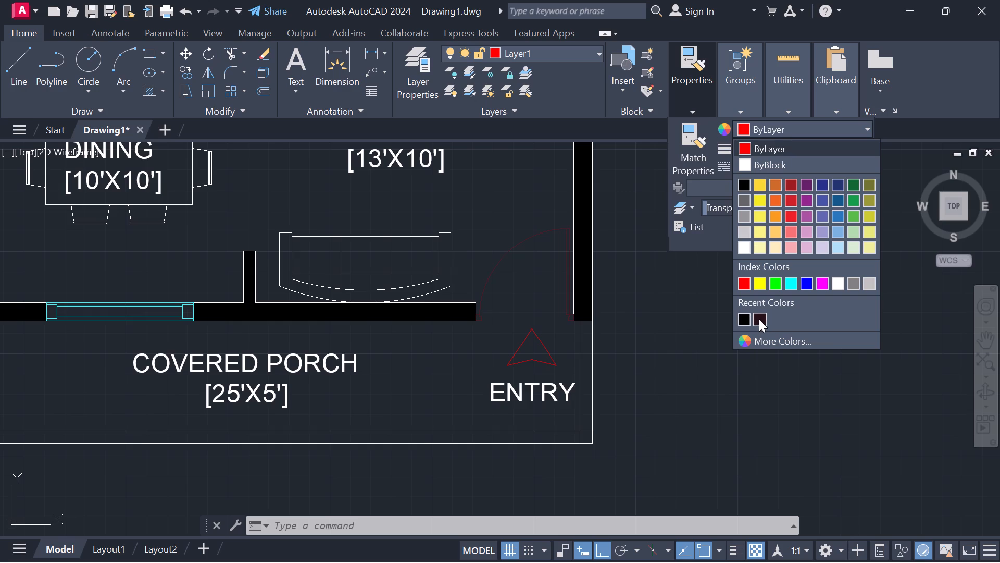
click(759, 319)
scroll(504, 340, up, 3)
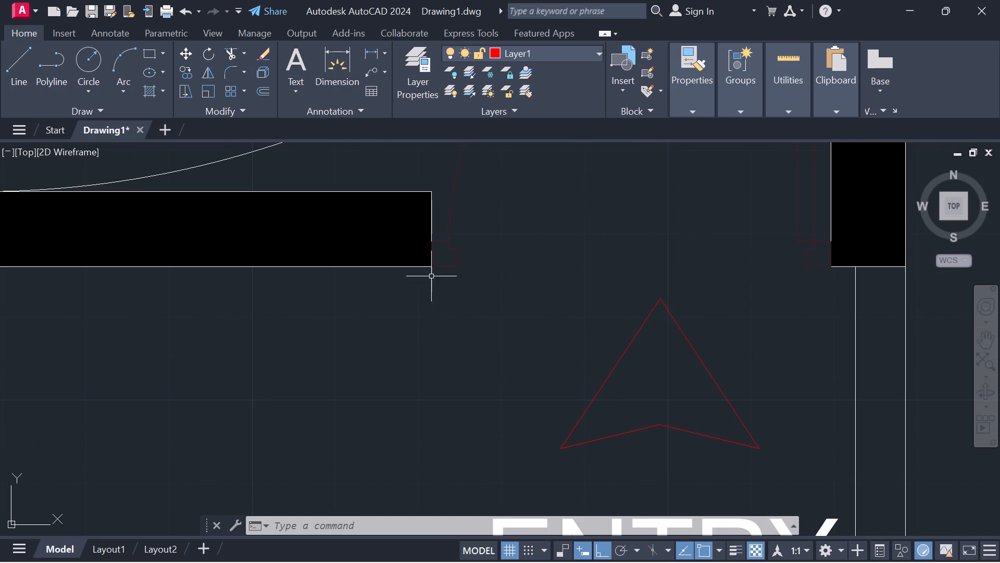
key(l)
key(space)
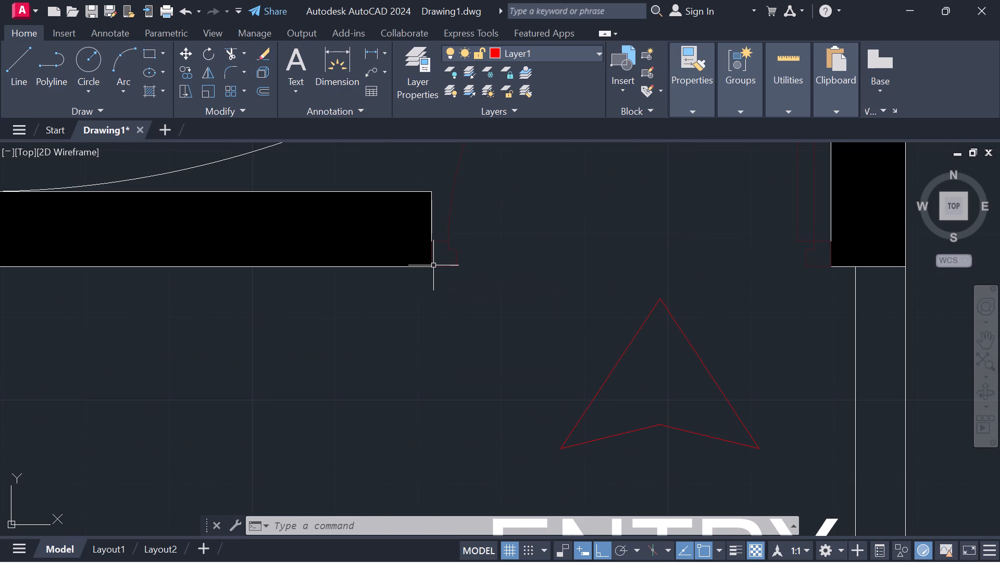
click(434, 265)
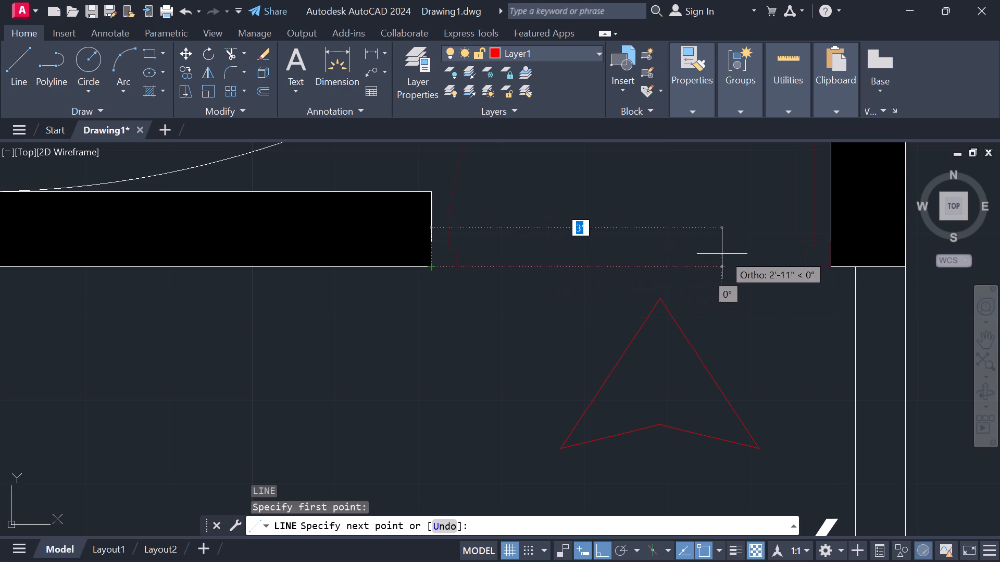
click(831, 261)
key(Escape)
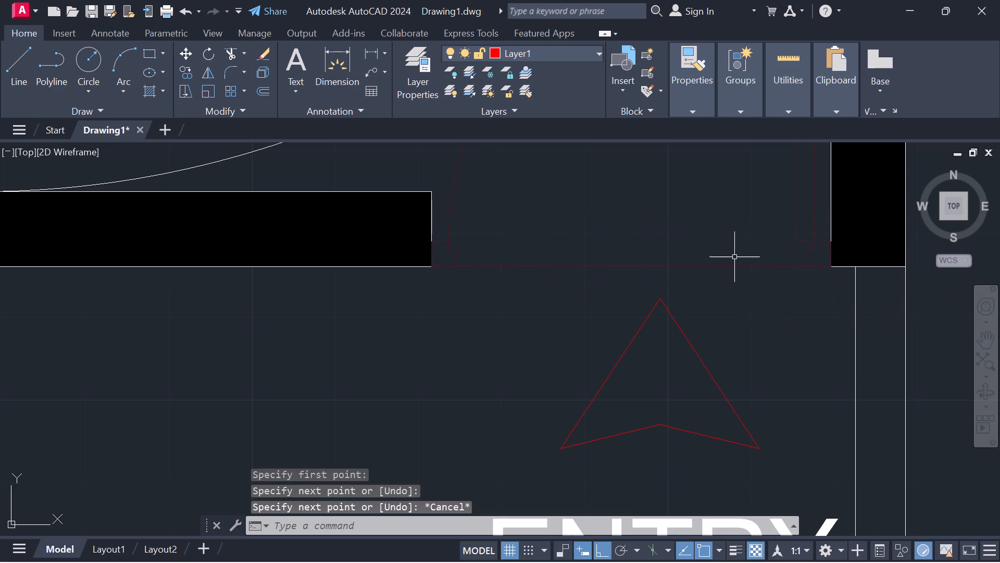
Make layer 0 current and apply a solid hatch to the covered porch's interior area.
scroll(721, 248, down, 2)
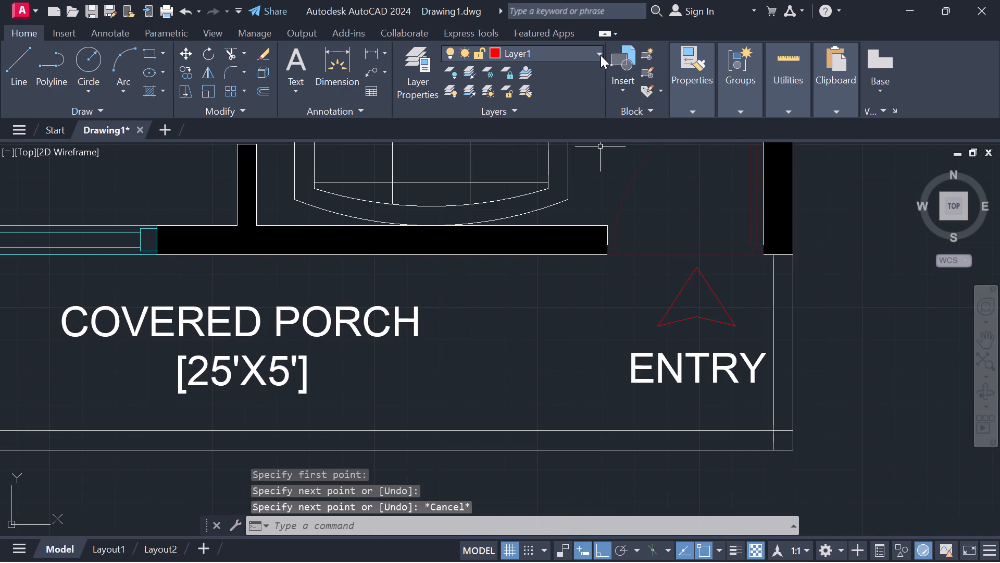
click(598, 53)
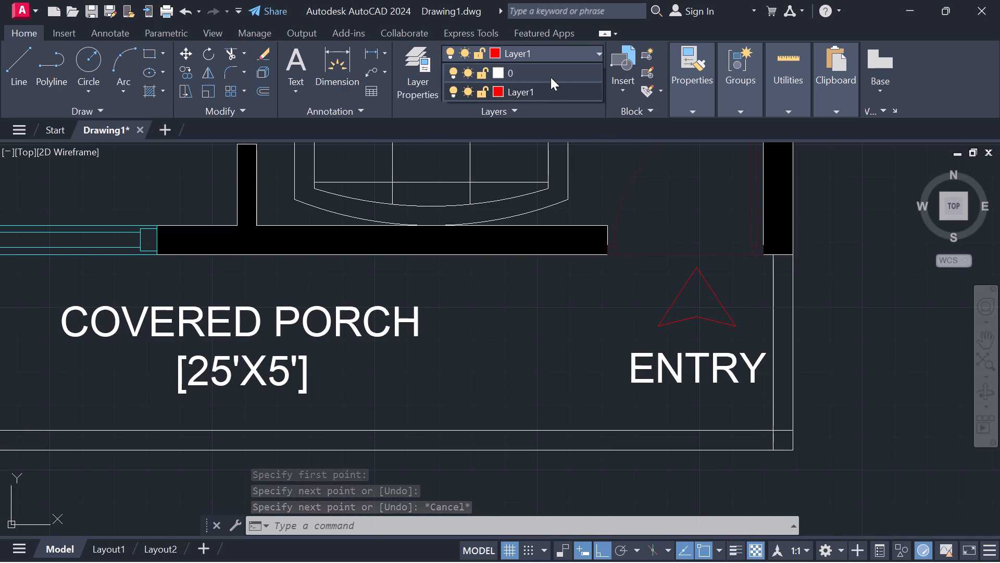
click(551, 76)
scroll(543, 270, down, 2)
middle_drag(526, 291, 534, 296)
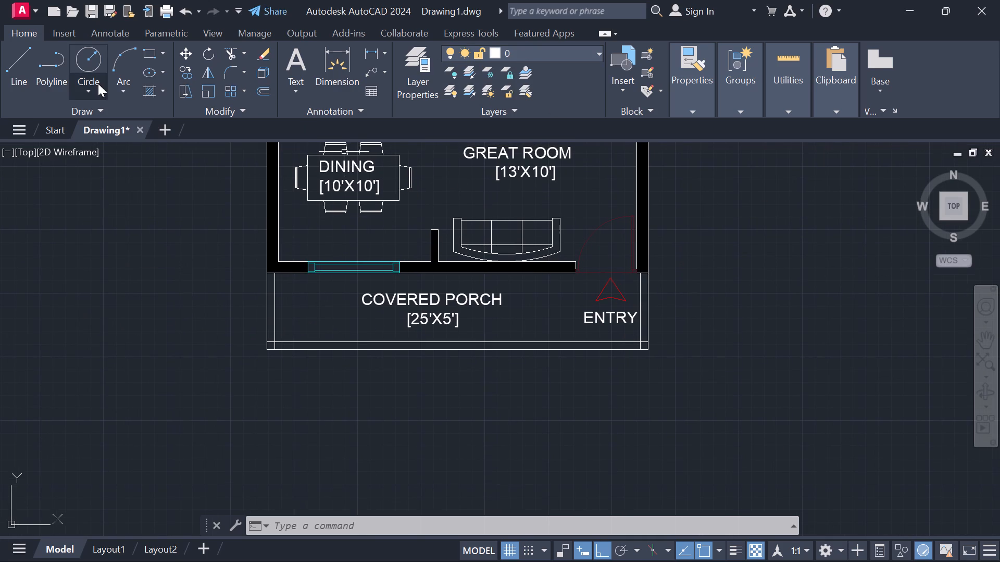
click(151, 89)
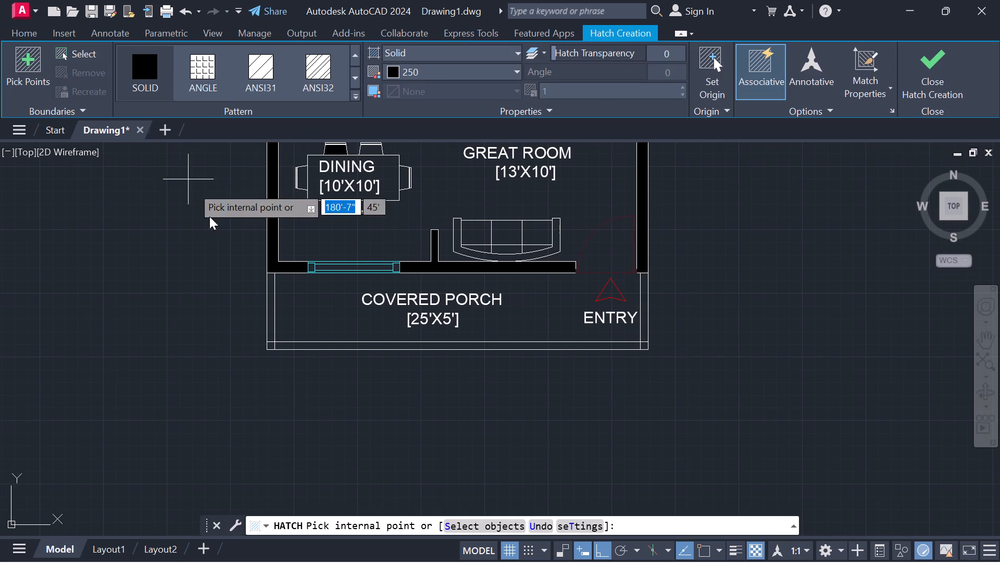
click(310, 310)
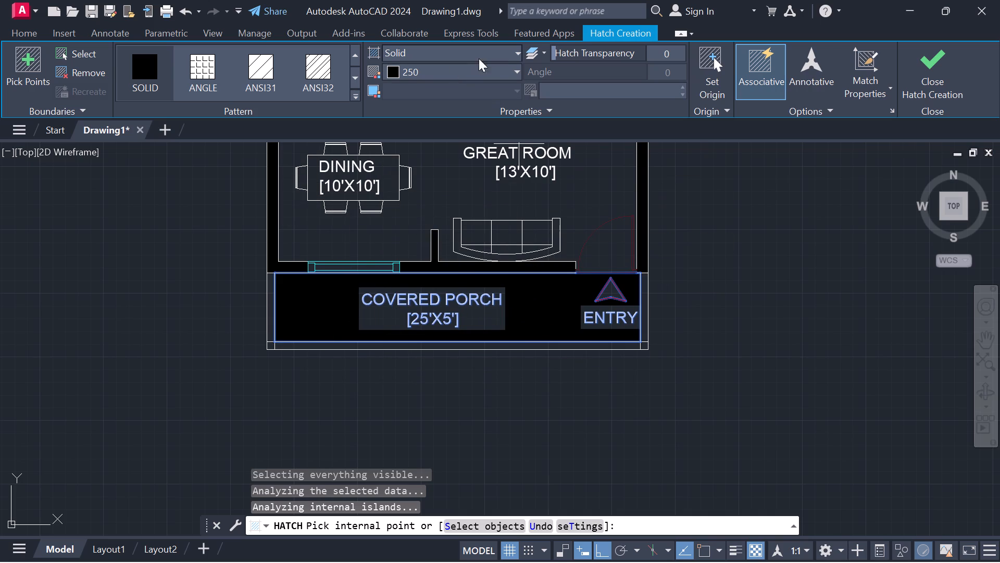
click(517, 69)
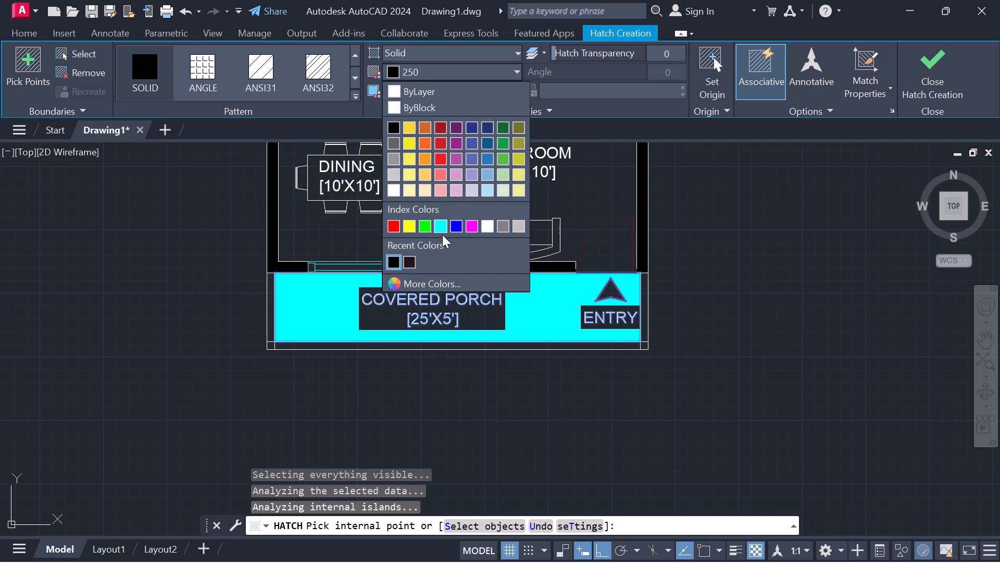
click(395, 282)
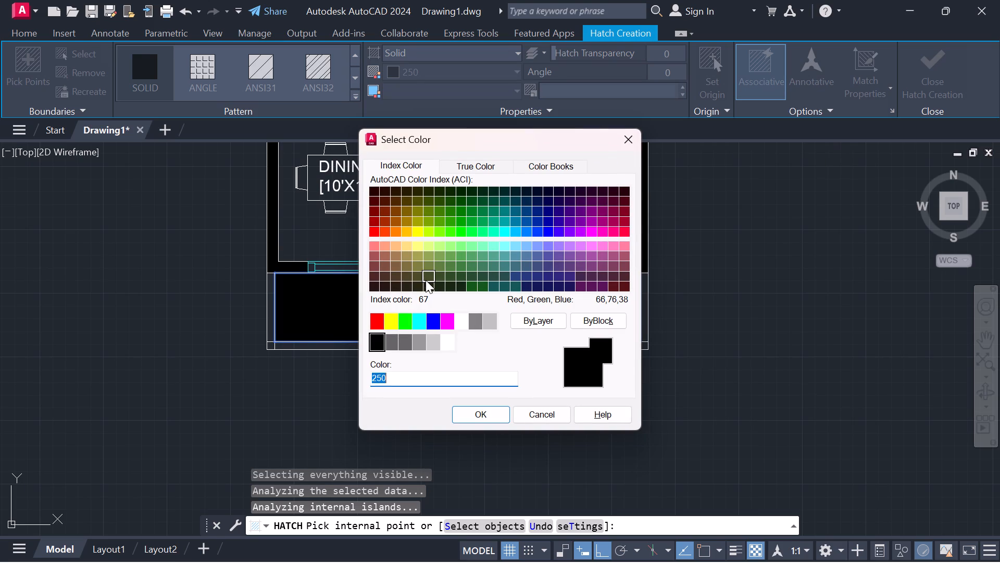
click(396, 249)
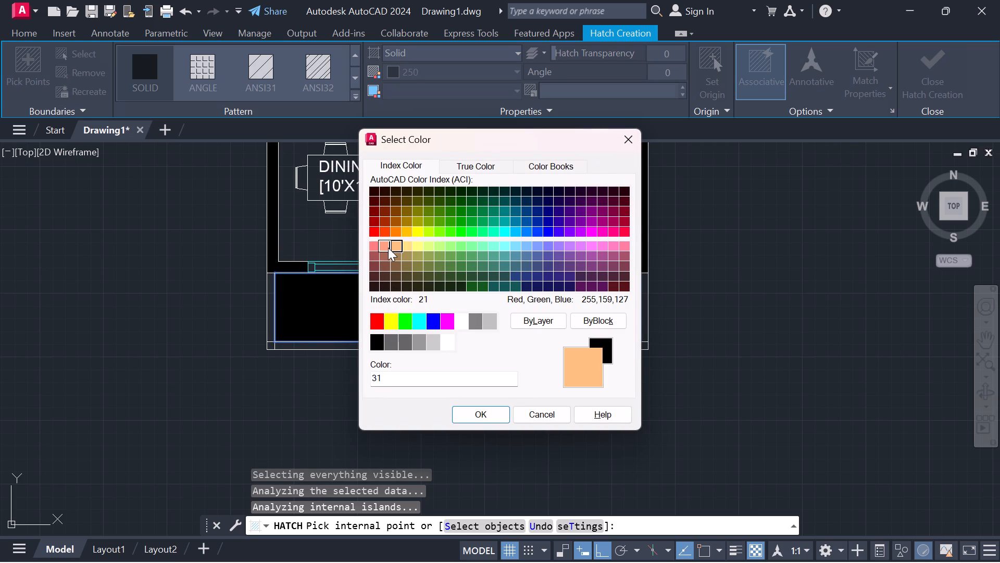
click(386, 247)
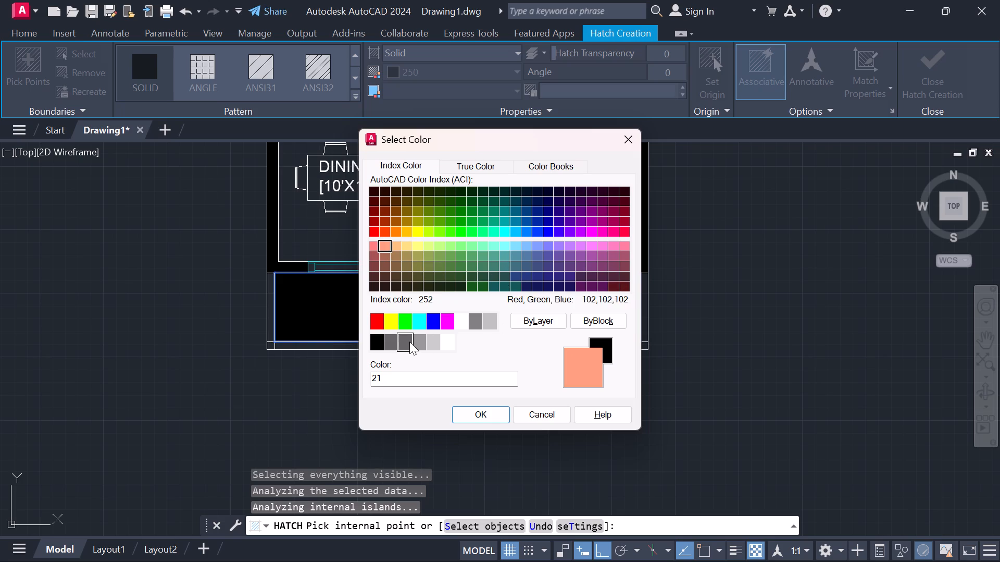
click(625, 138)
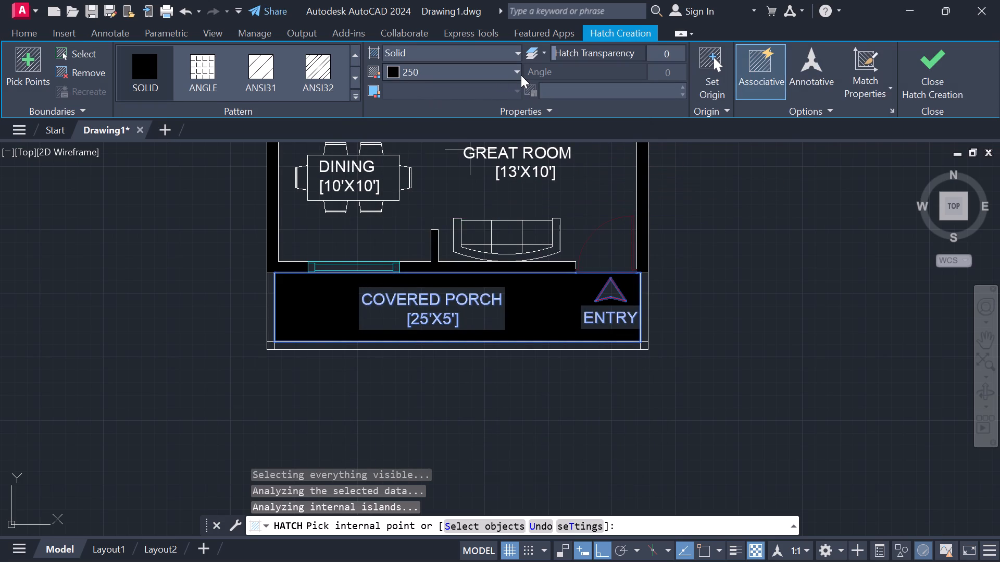
Set the covered porch hatch's colour to the light pink 247,171,174.
click(520, 70)
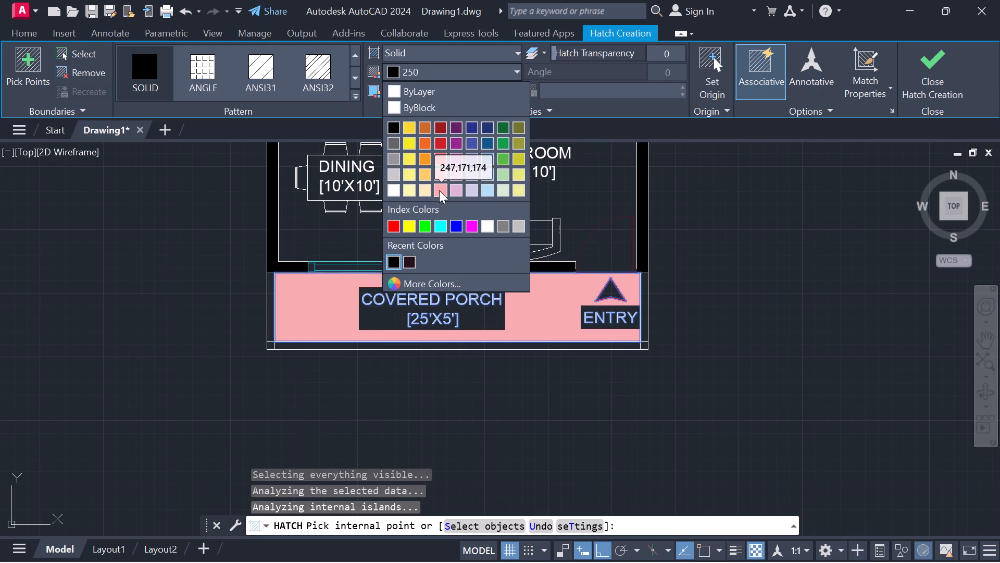
click(439, 190)
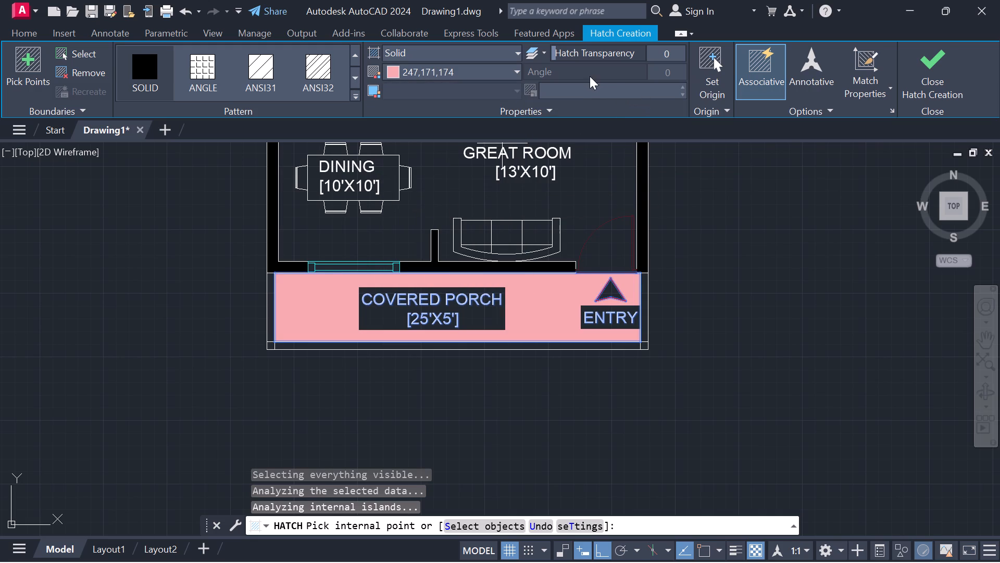
Set the covered porch hatch's transparency to 41 and finish the hatch.
drag(560, 53, 598, 55)
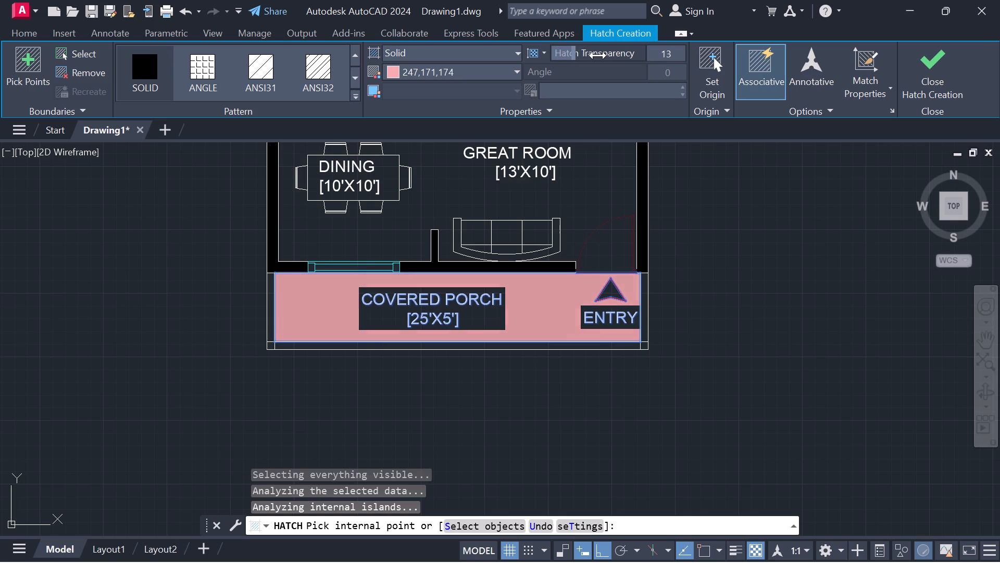
drag(598, 55, 651, 56)
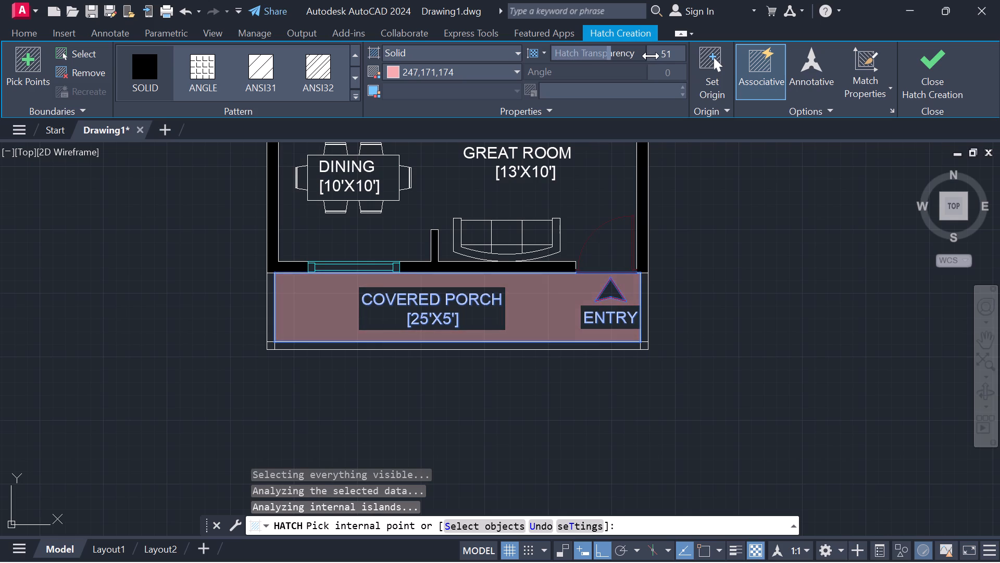
drag(651, 56, 652, 56)
drag(652, 56, 671, 58)
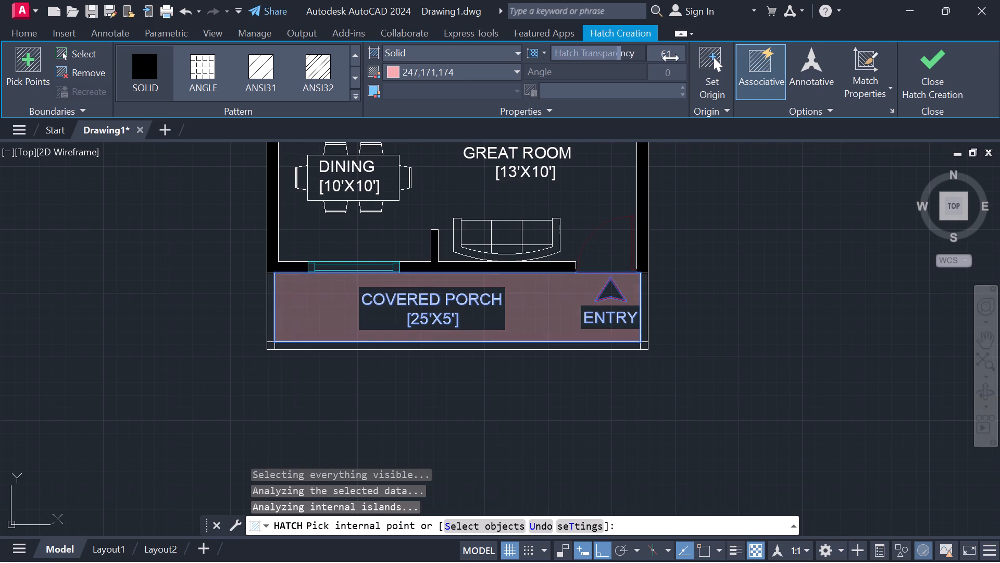
drag(671, 58, 697, 59)
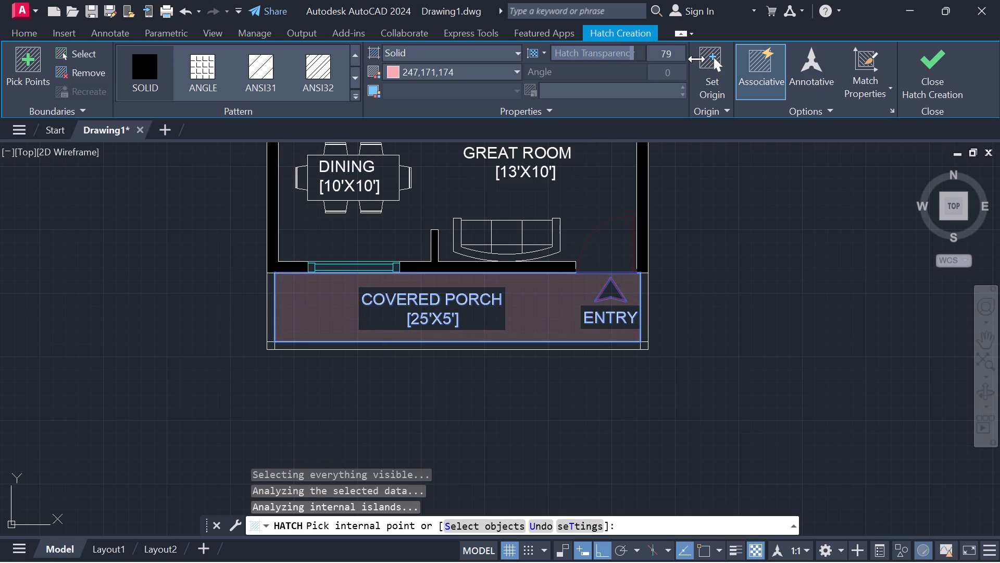
drag(697, 59, 656, 59)
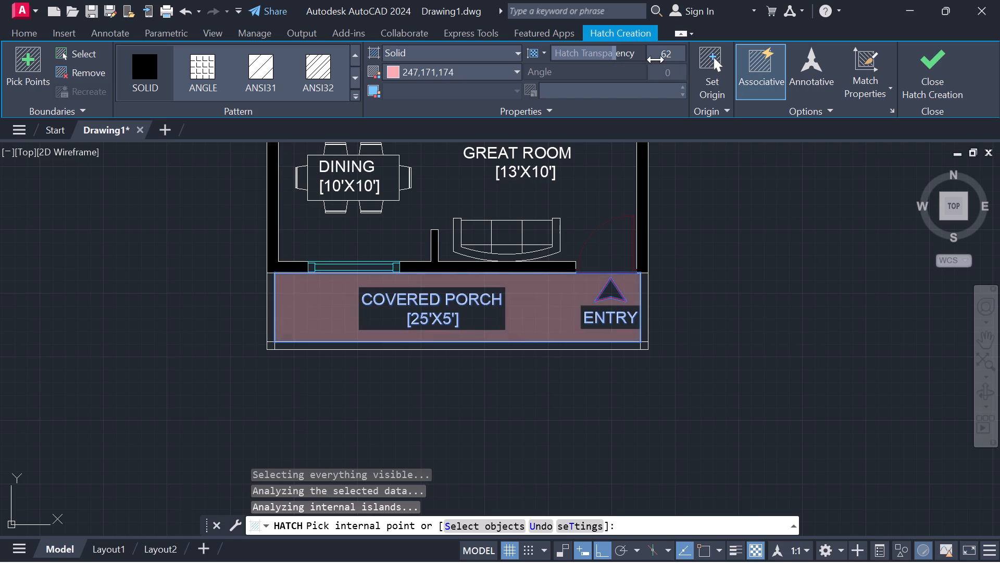
drag(656, 59, 608, 60)
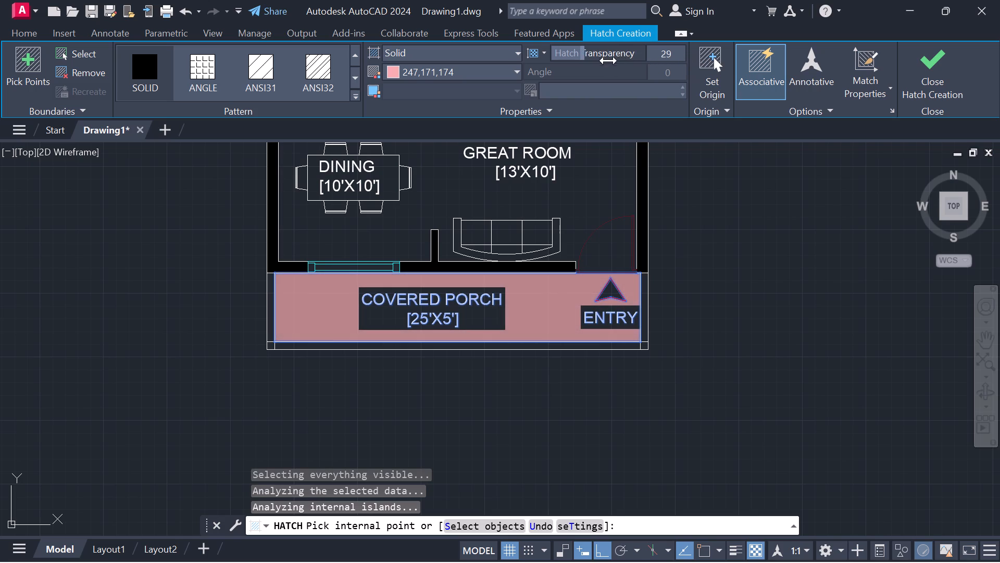
drag(608, 60, 627, 62)
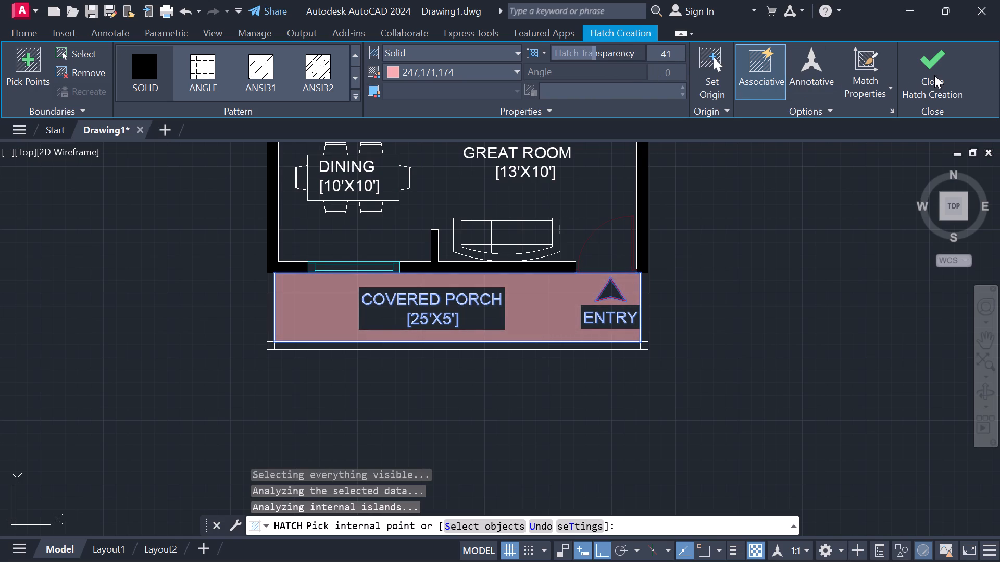
click(935, 70)
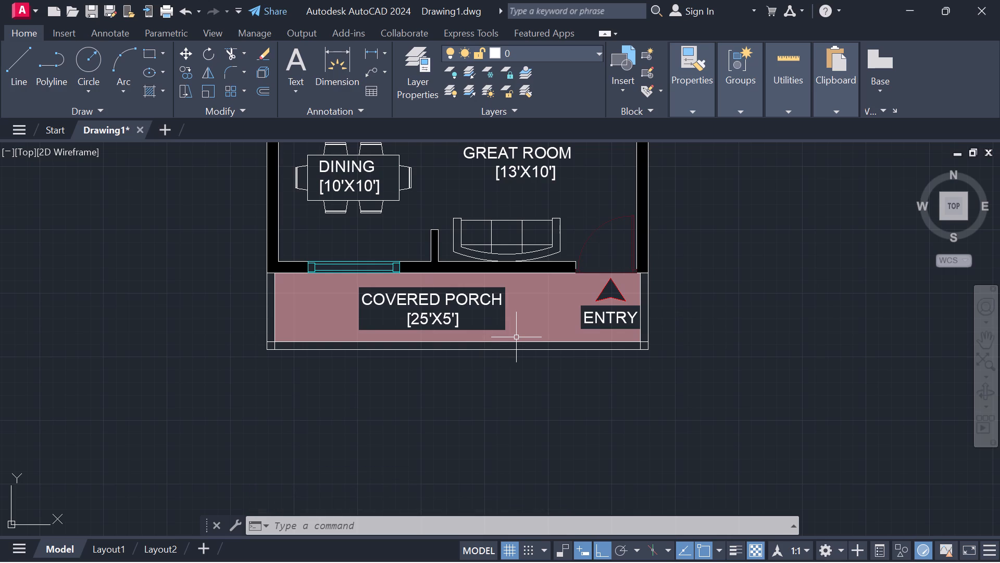
Apply another solid 247,171,174 hatch at transparency 41, picking its internal point in the blank box behind the COVERED PORCH label.
click(501, 322)
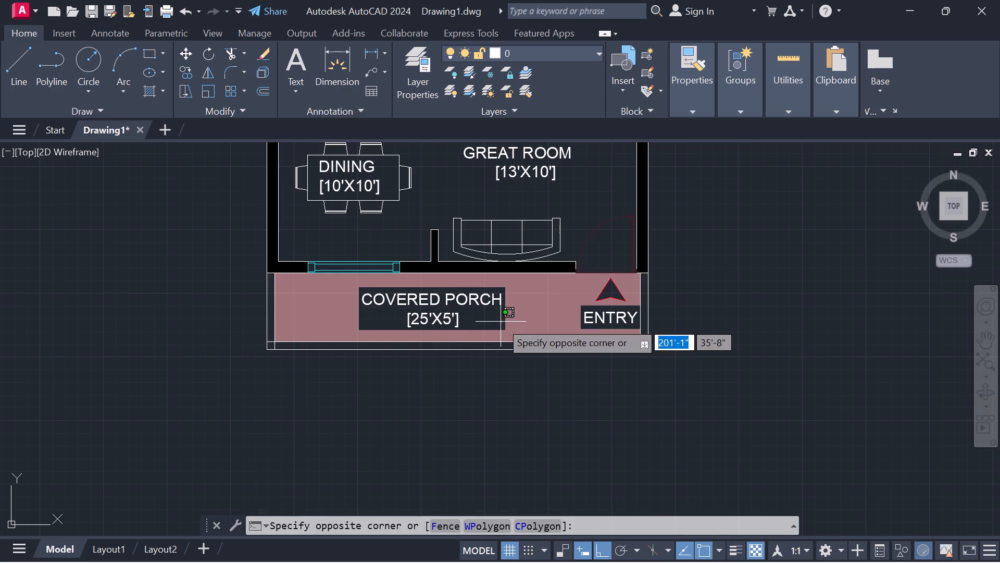
click(480, 320)
scroll(503, 321, up, 4)
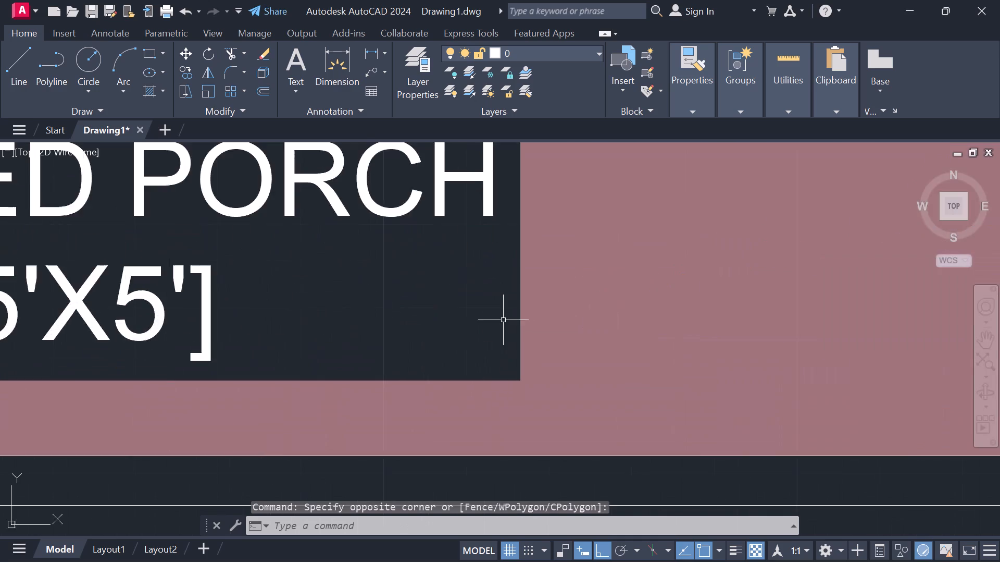
scroll(503, 319, down, 4)
scroll(629, 311, up, 2)
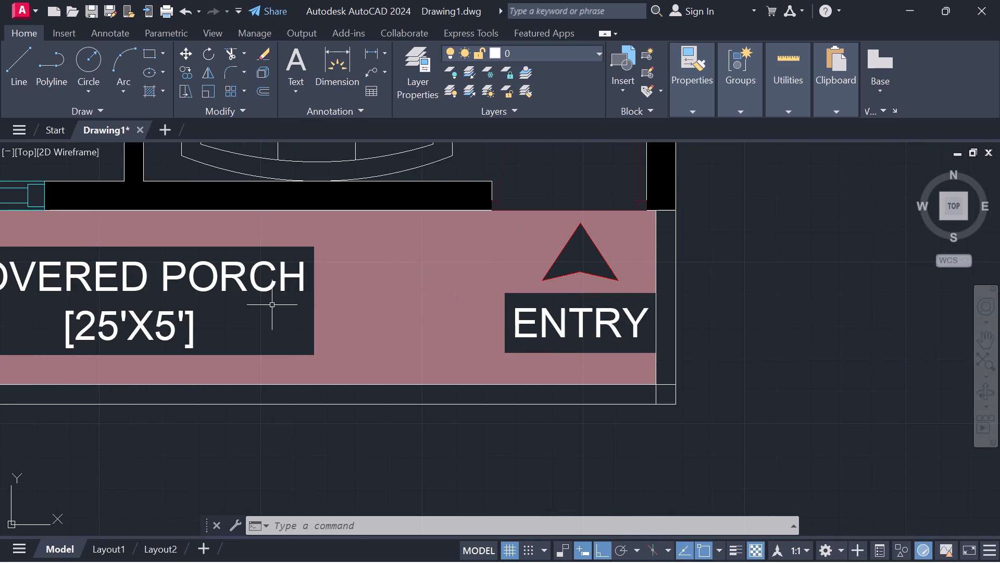
click(142, 90)
click(142, 71)
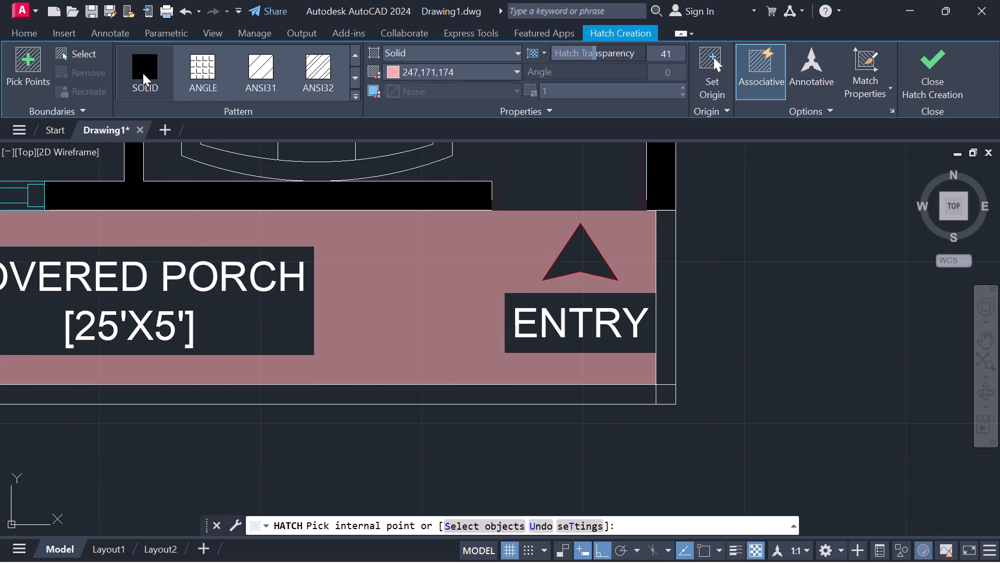
click(243, 307)
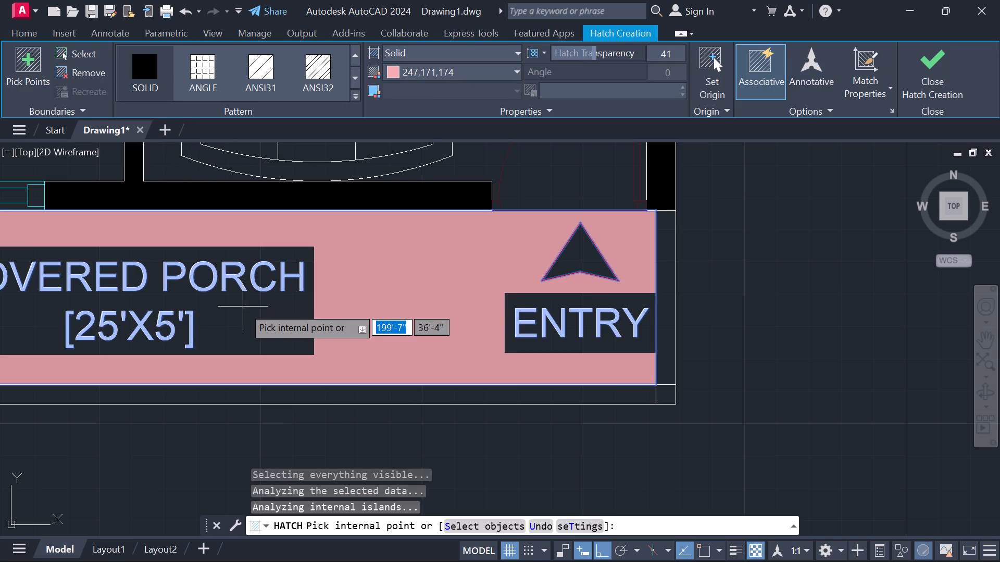
click(240, 311)
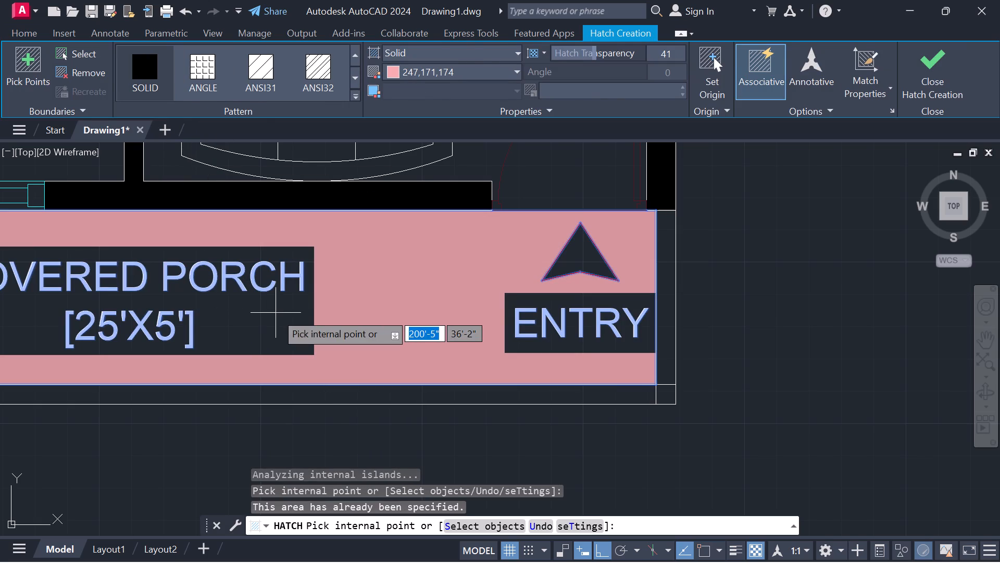
key(Escape)
key(Escape)
key(Escape)
key(Escape)
key(Escape)
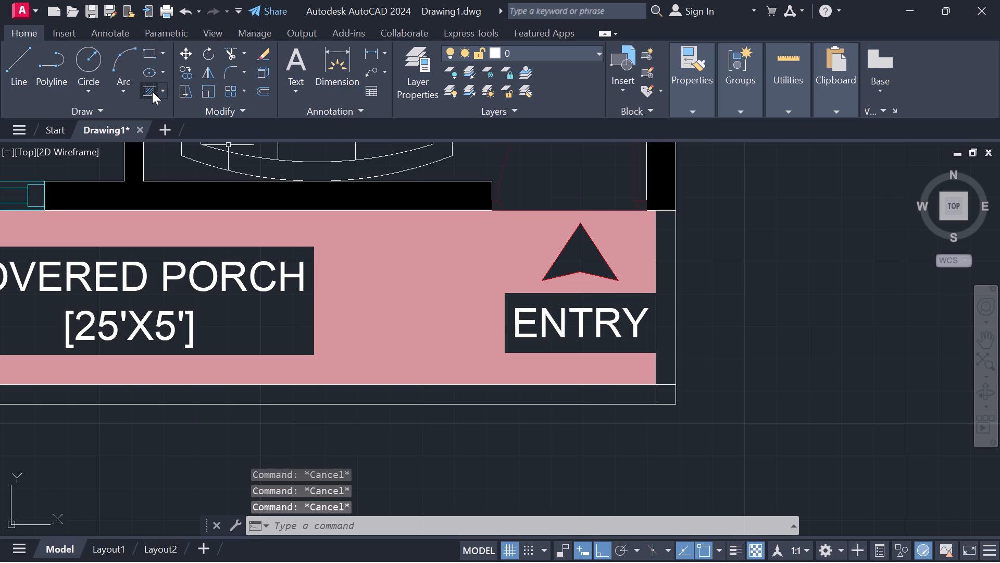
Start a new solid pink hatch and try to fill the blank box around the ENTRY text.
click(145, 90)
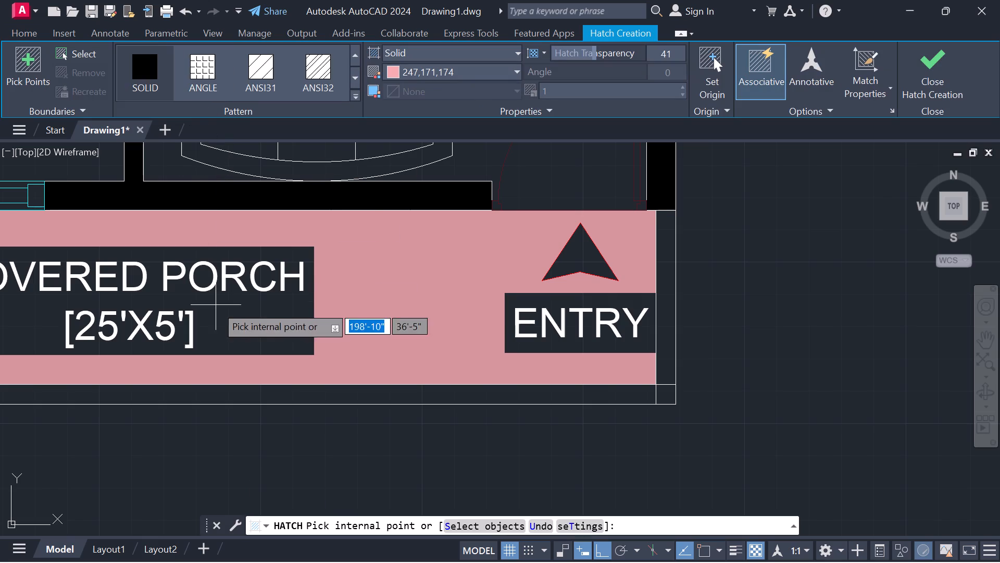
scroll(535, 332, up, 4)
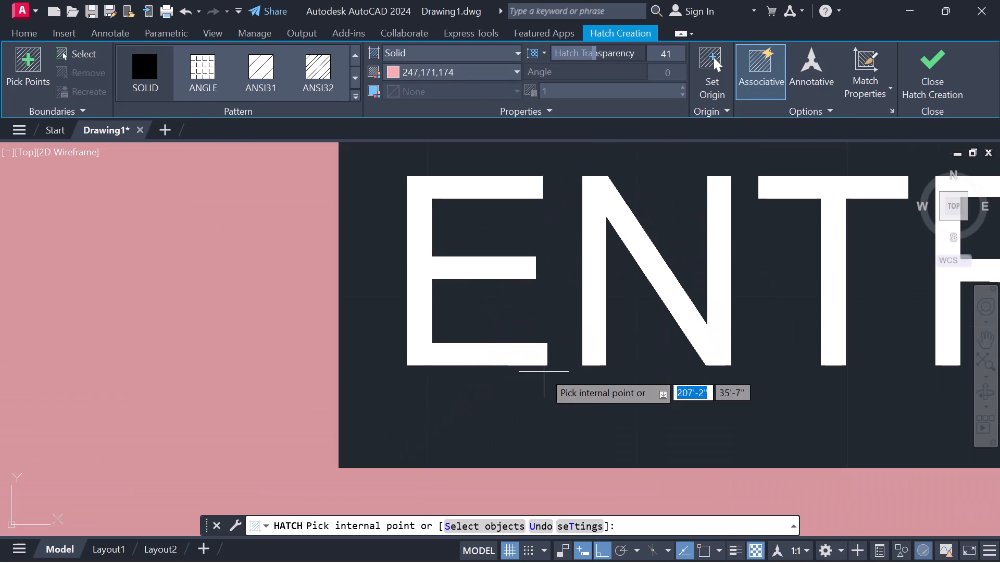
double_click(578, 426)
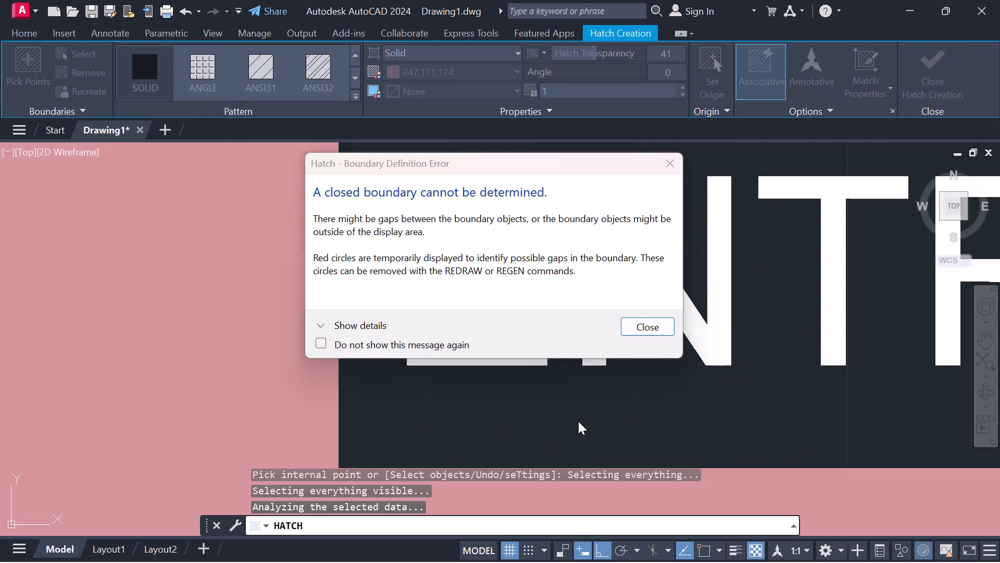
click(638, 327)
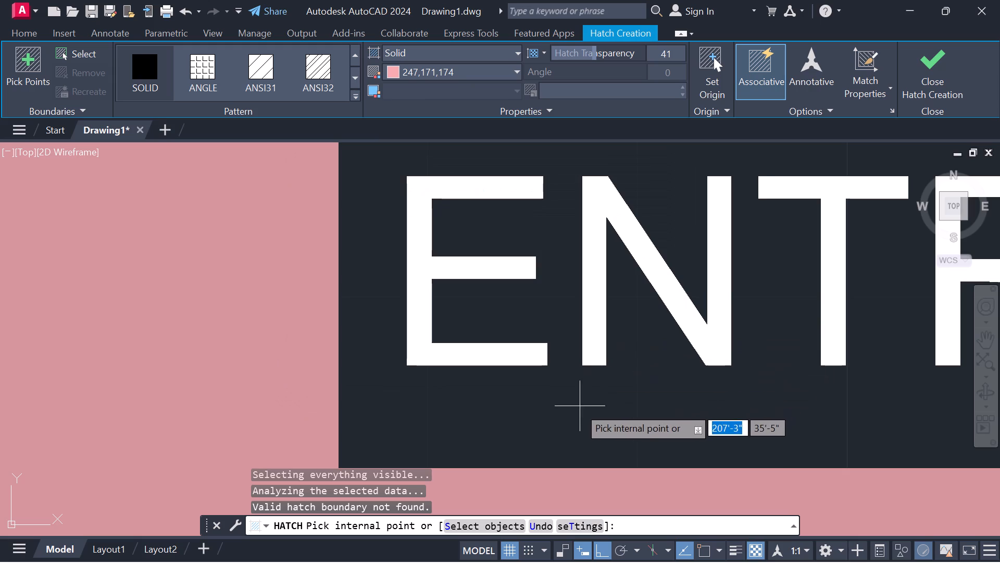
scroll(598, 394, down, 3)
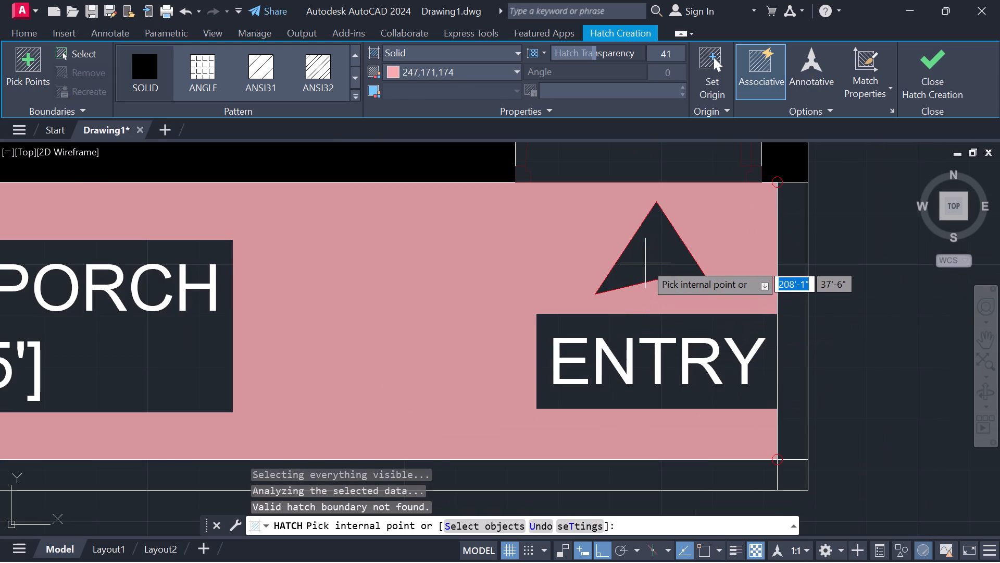
Fill the red entry arrowhead with the solid 247,171,174 hatch at transparency 41.
scroll(645, 263, up, 3)
click(649, 254)
scroll(642, 276, down, 4)
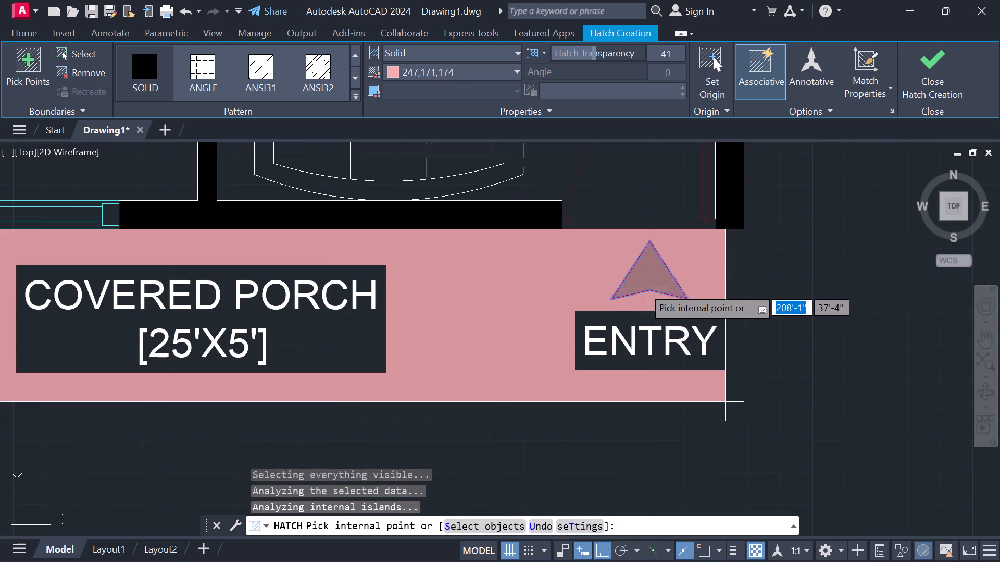
Try again to hatch the blank box around the ENTRY text, and suppress further boundary definition error messages.
scroll(630, 323, up, 4)
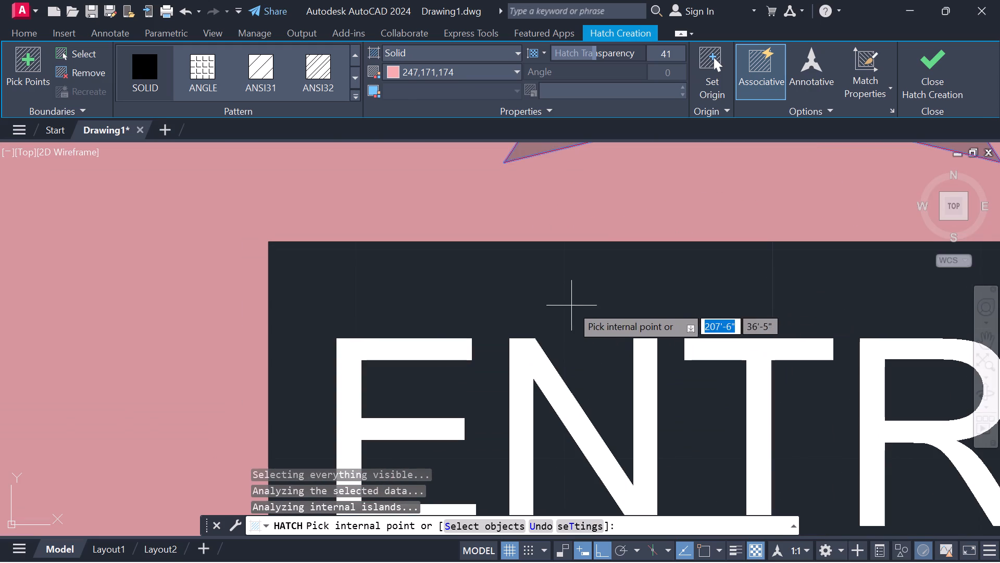
scroll(580, 301, up, 4)
click(579, 296)
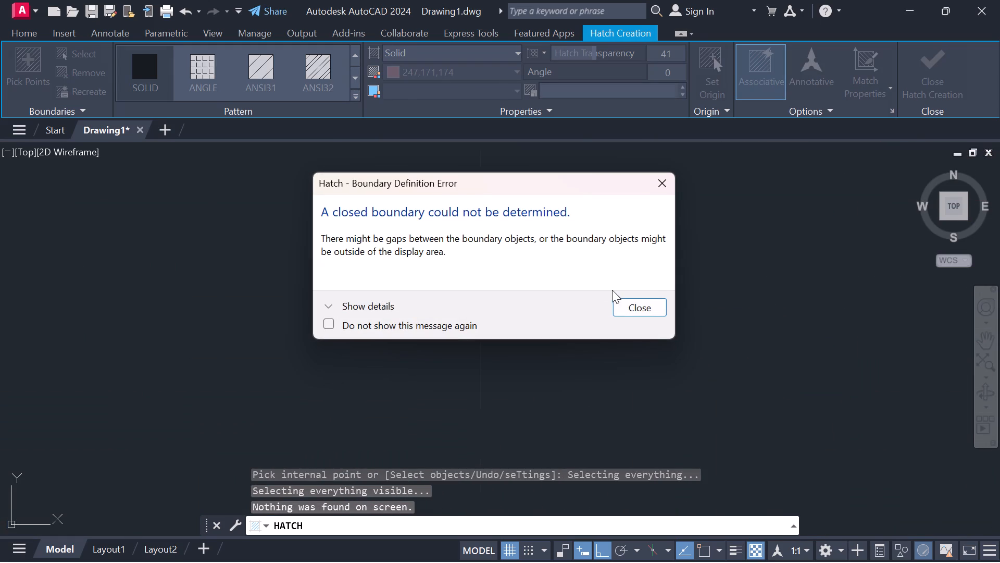
click(324, 319)
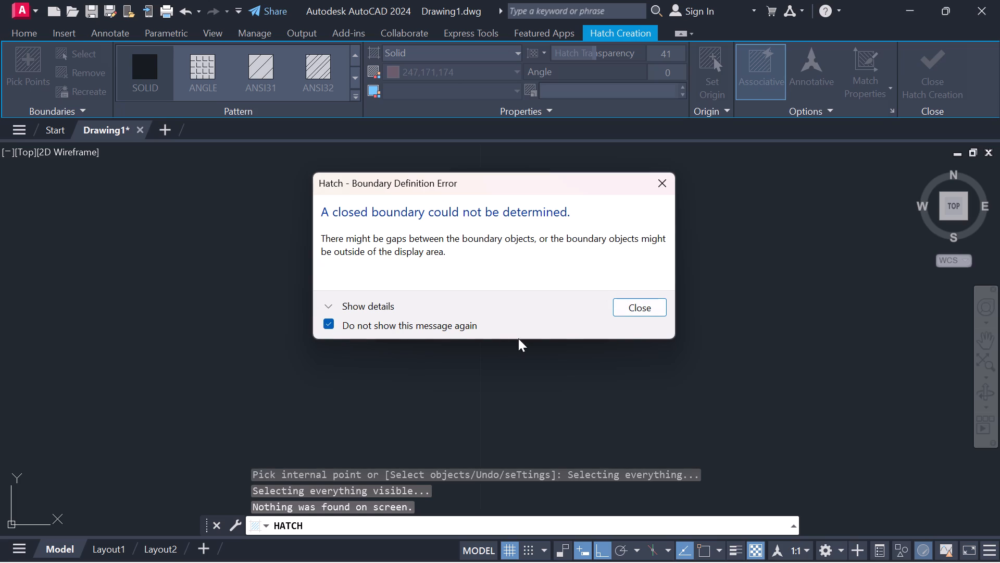
click(632, 303)
scroll(632, 303, down, 6)
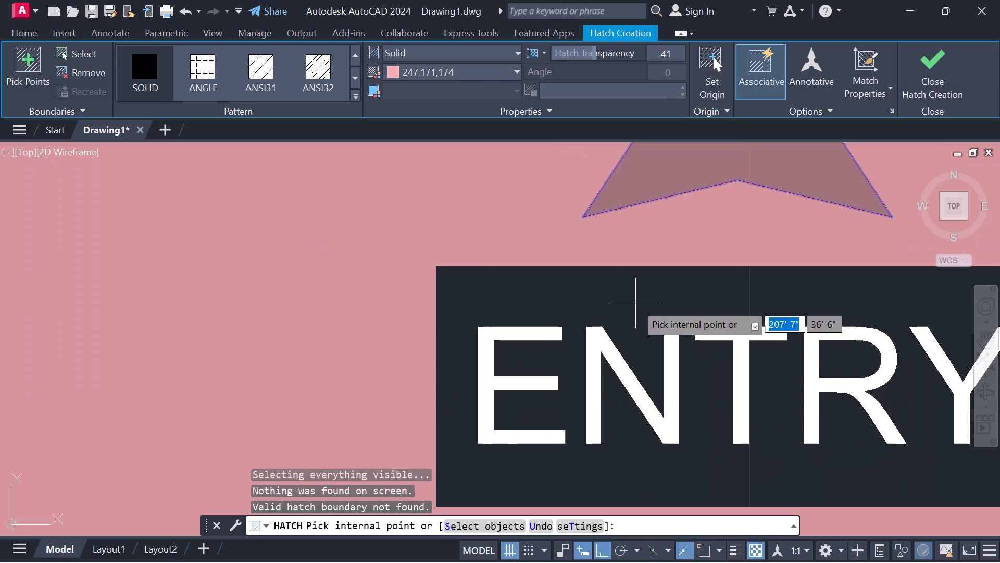
click(636, 303)
click(636, 303)
scroll(636, 302, up, 3)
double_click(636, 301)
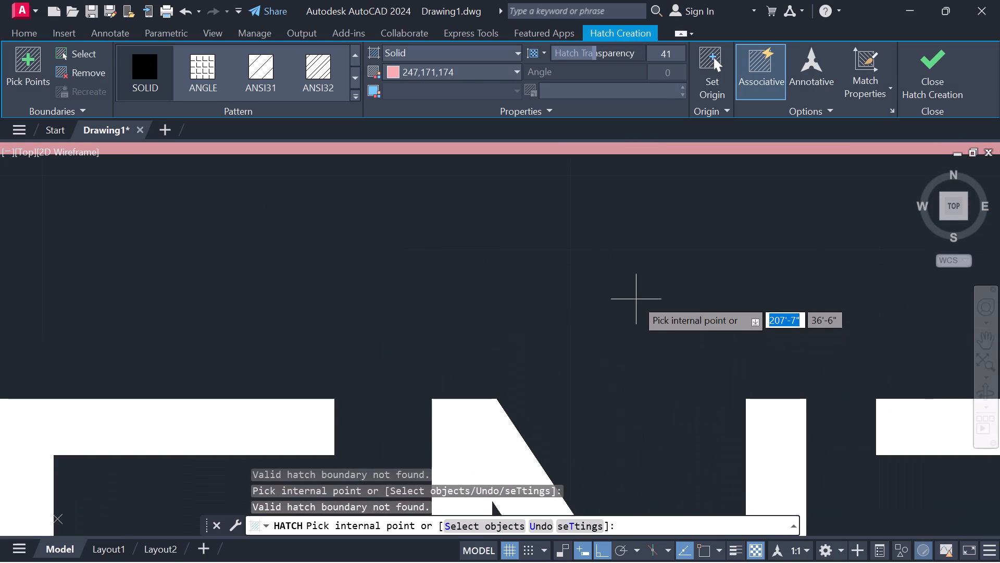
Try to hatch the blank box around the COVERED PORCH label, and finish the hatch with the entry arrowhead filled.
scroll(636, 298, down, 4)
scroll(591, 294, down, 3)
scroll(418, 296, up, 2)
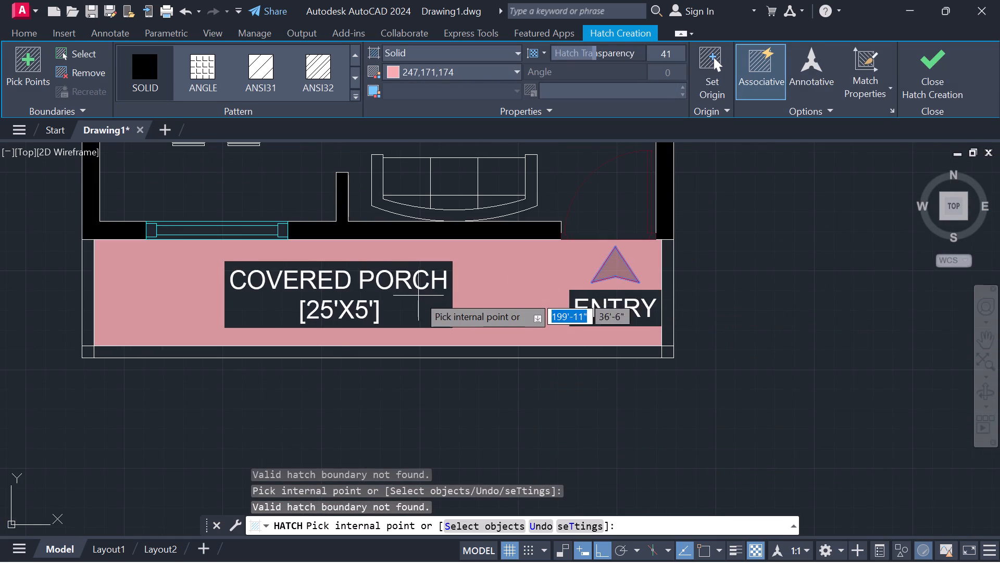
scroll(418, 296, up, 4)
scroll(418, 296, down, 1)
click(414, 312)
scroll(557, 285, down, 4)
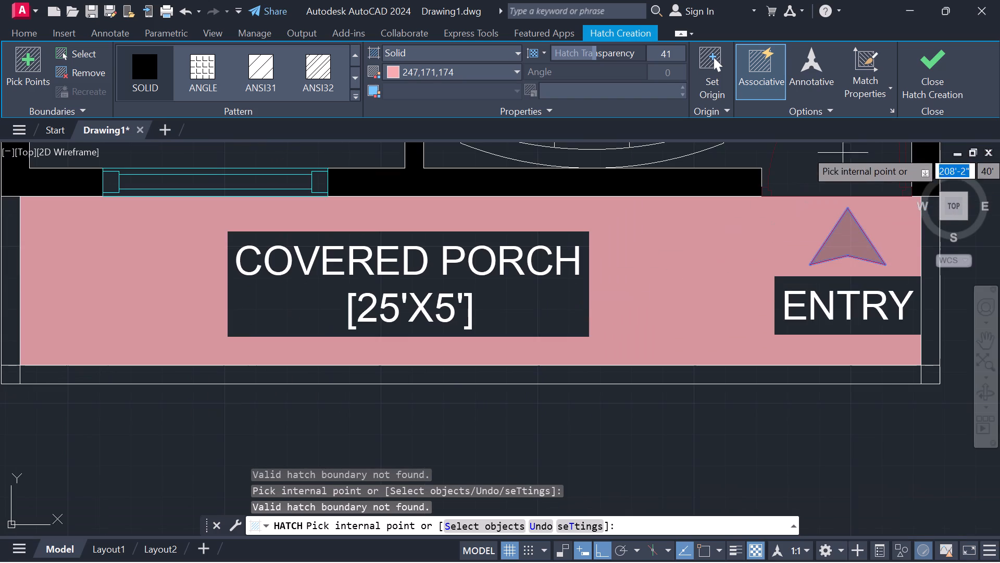
click(924, 60)
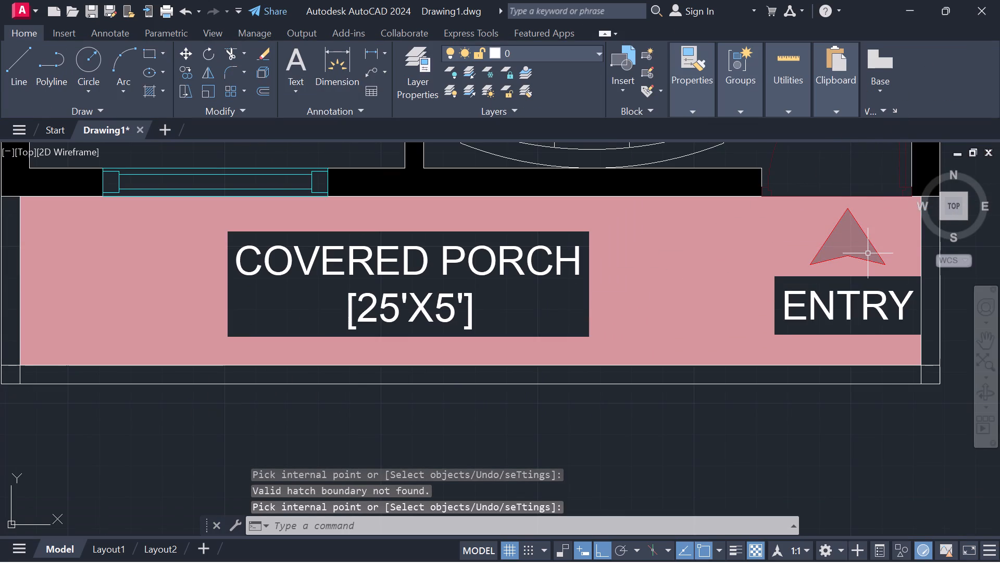
Make Layer1 current and trace the outline of the entry arrowhead with four connected lines through its corners.
scroll(867, 254, up, 1)
scroll(867, 254, down, 2)
middle_drag(867, 254, 758, 248)
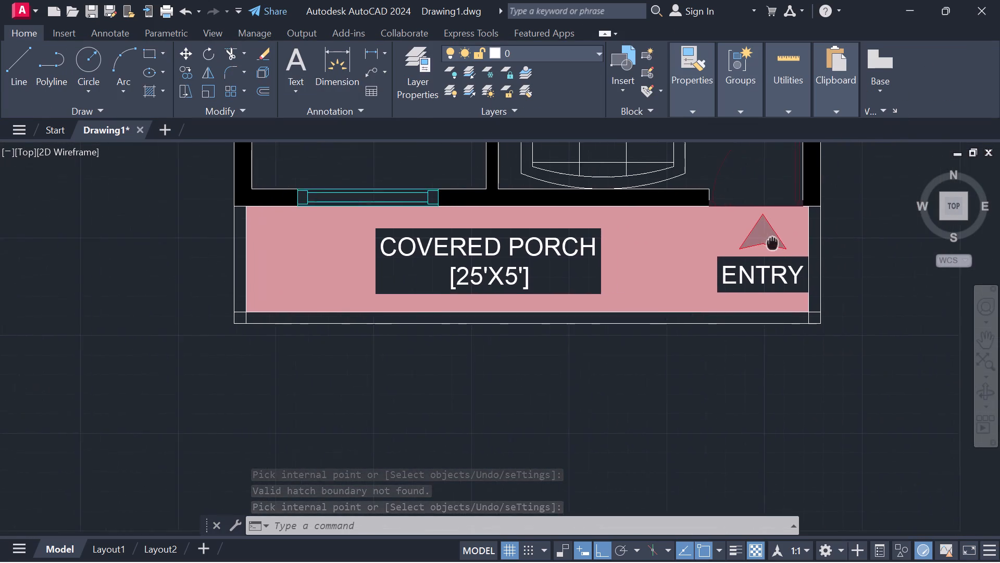
middle_drag(758, 248, 702, 291)
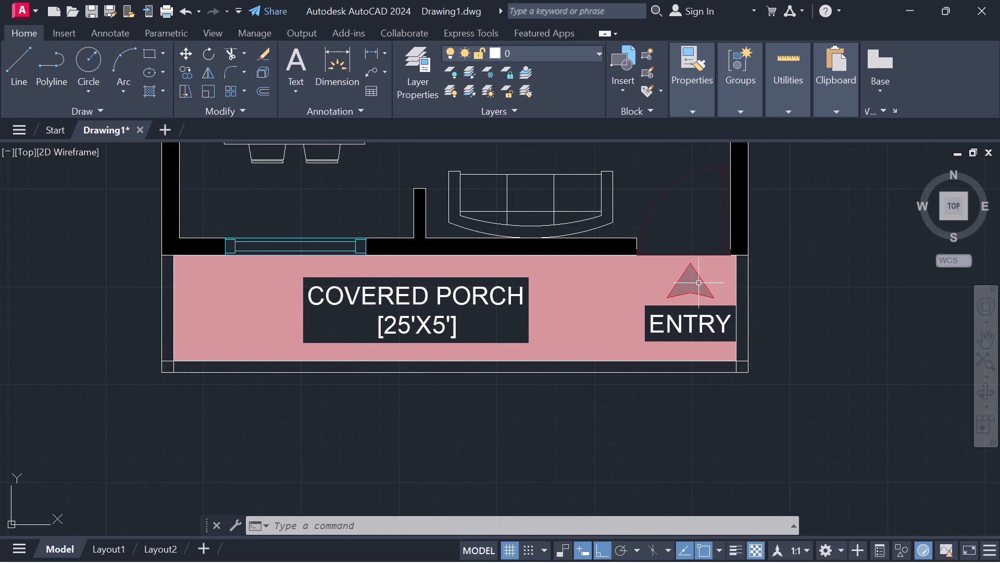
scroll(698, 283, down, 1)
scroll(698, 276, up, 3)
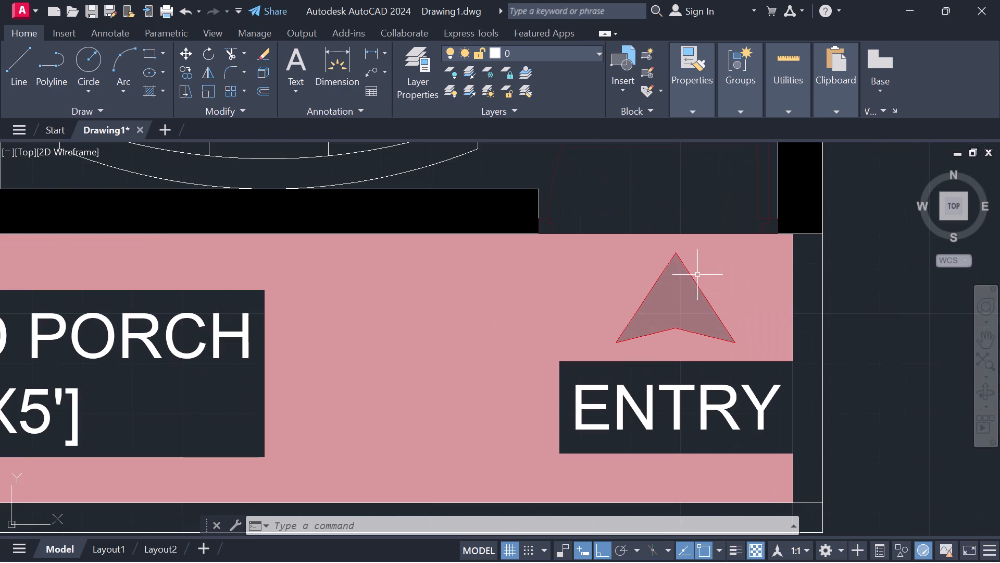
click(602, 52)
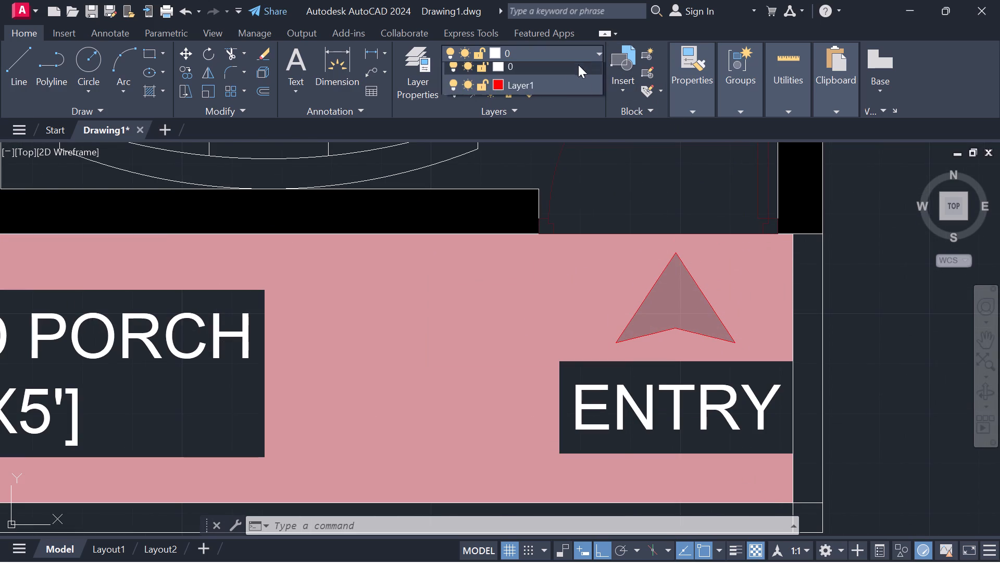
click(556, 94)
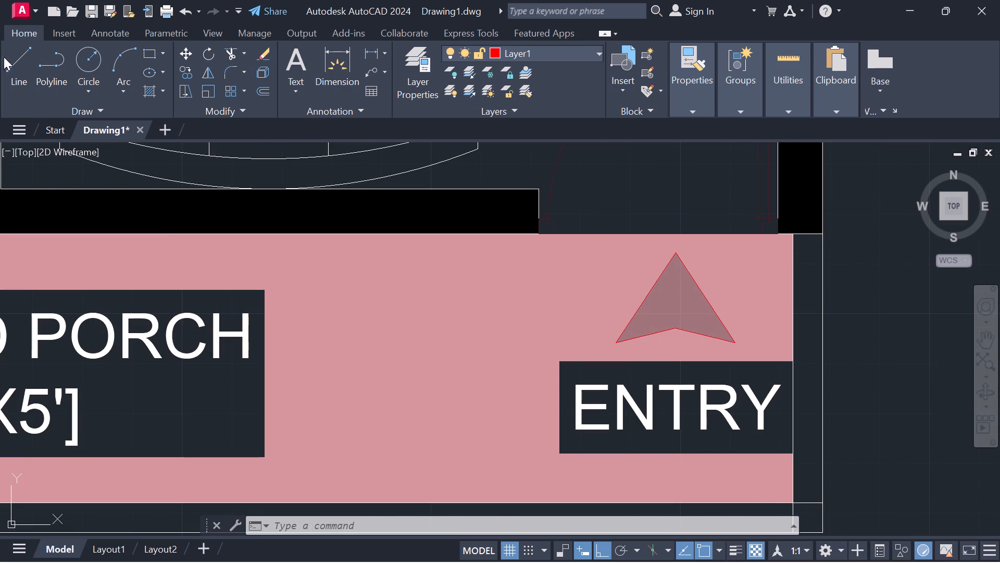
click(15, 63)
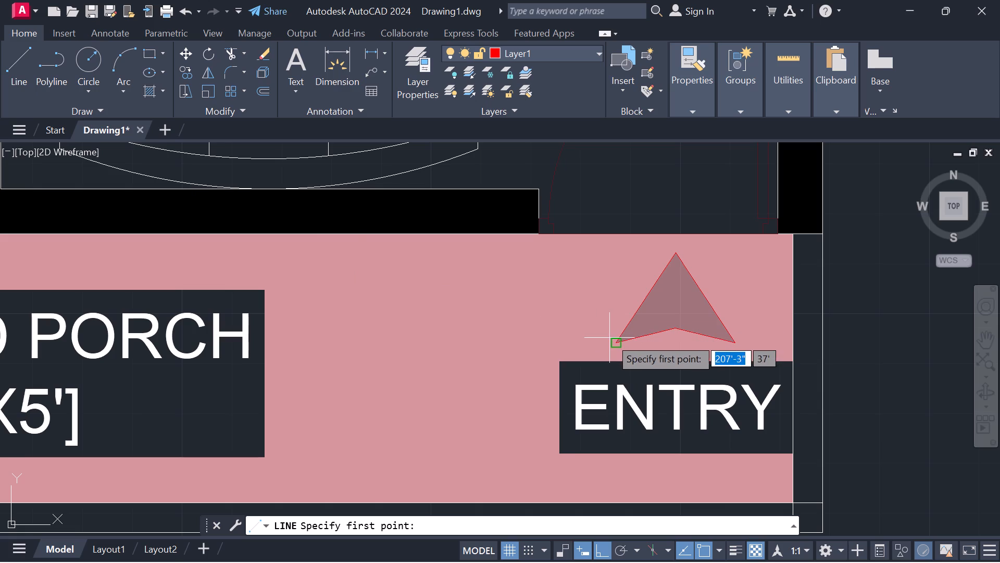
click(615, 341)
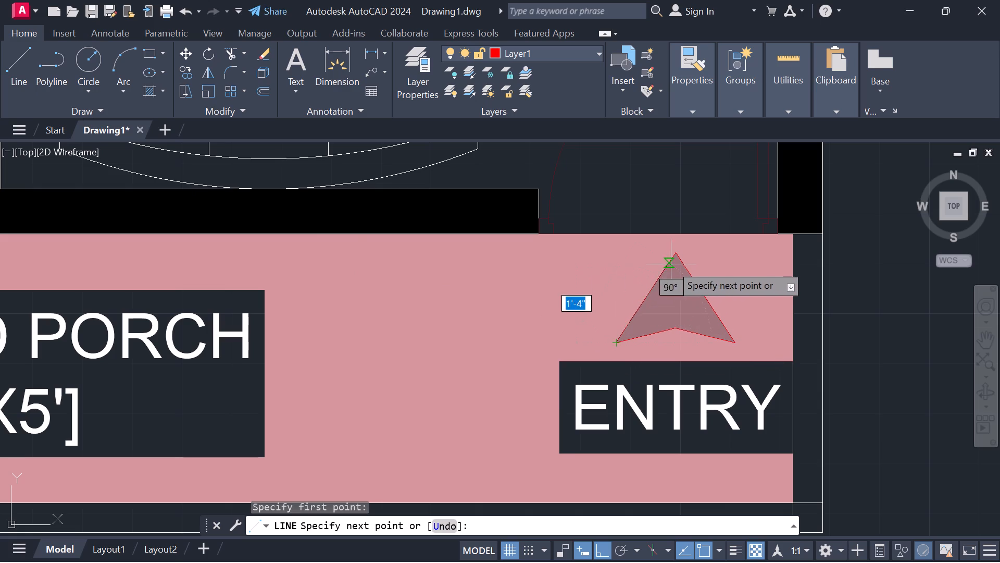
click(676, 256)
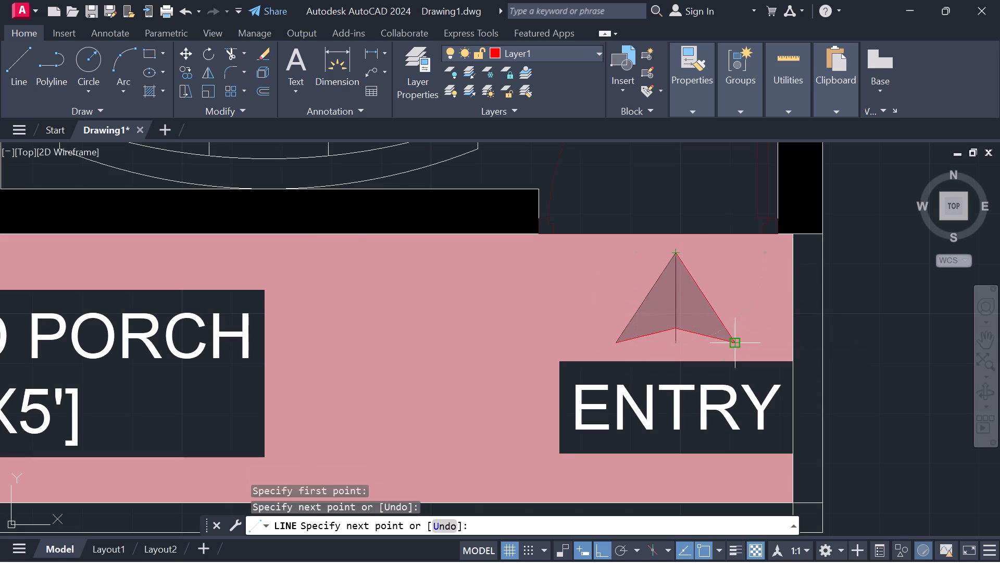
click(737, 339)
click(676, 331)
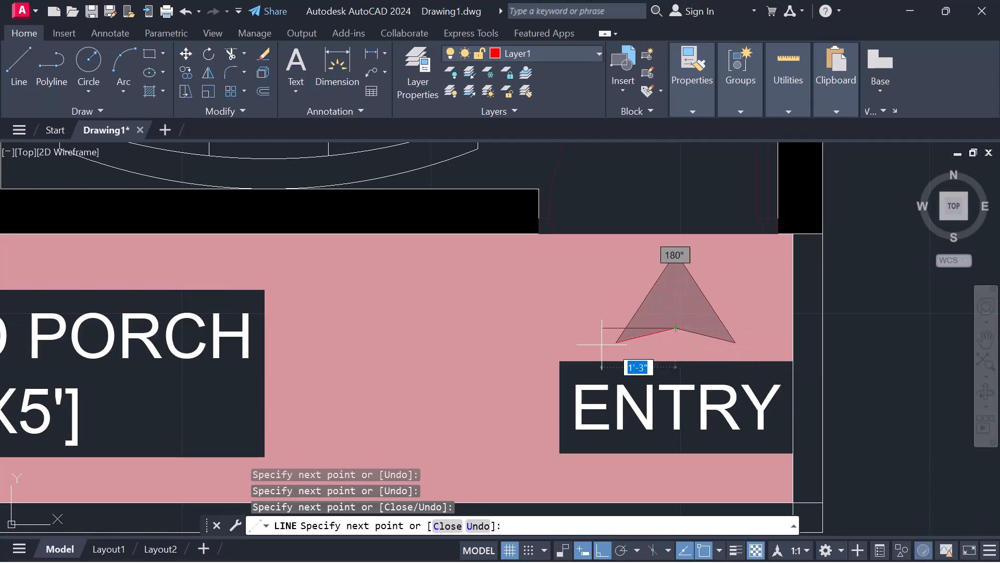
scroll(623, 338, up, 2)
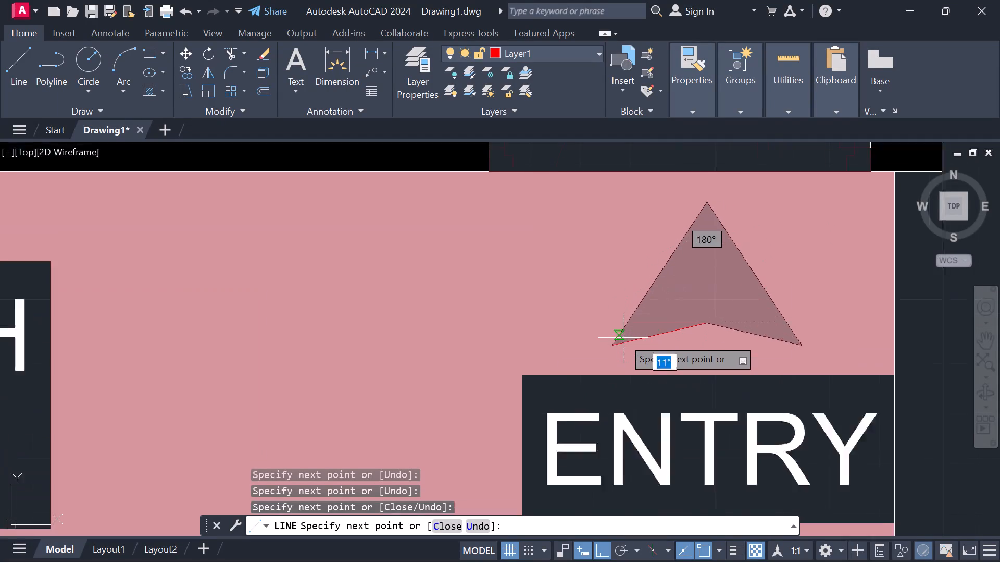
scroll(623, 338, up, 1)
click(597, 357)
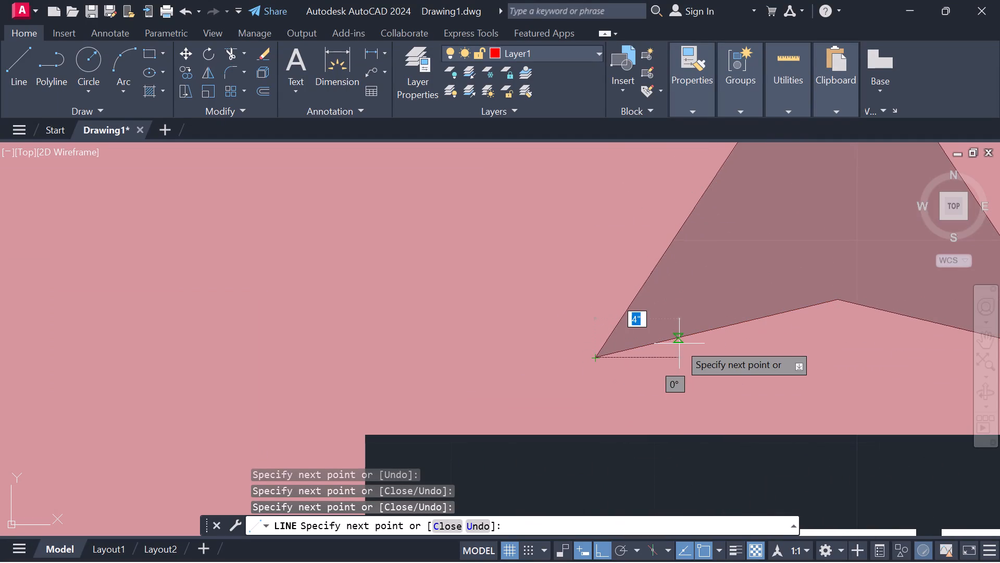
key(Escape)
Increase the transparency of the entry arrowhead's solid hatch to near the maximum and finish editing the hatch.
scroll(682, 338, down, 4)
scroll(751, 332, down, 2)
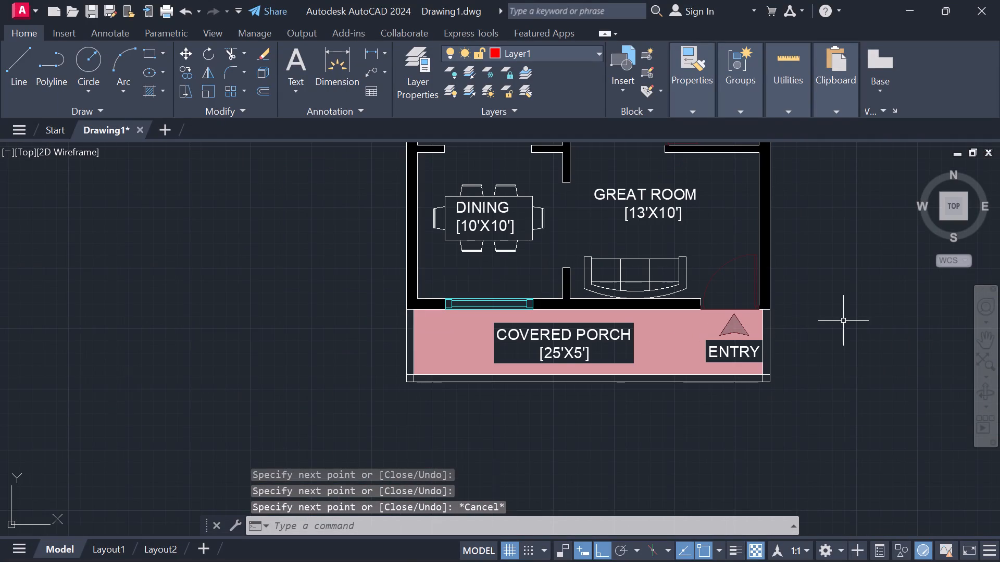
middle_drag(846, 323, 770, 331)
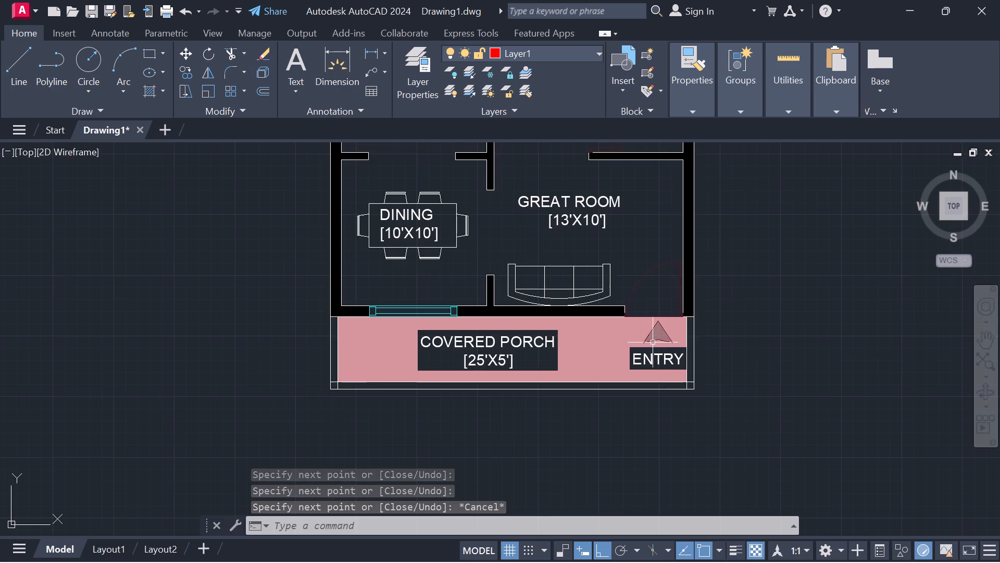
scroll(653, 342, up, 4)
click(672, 290)
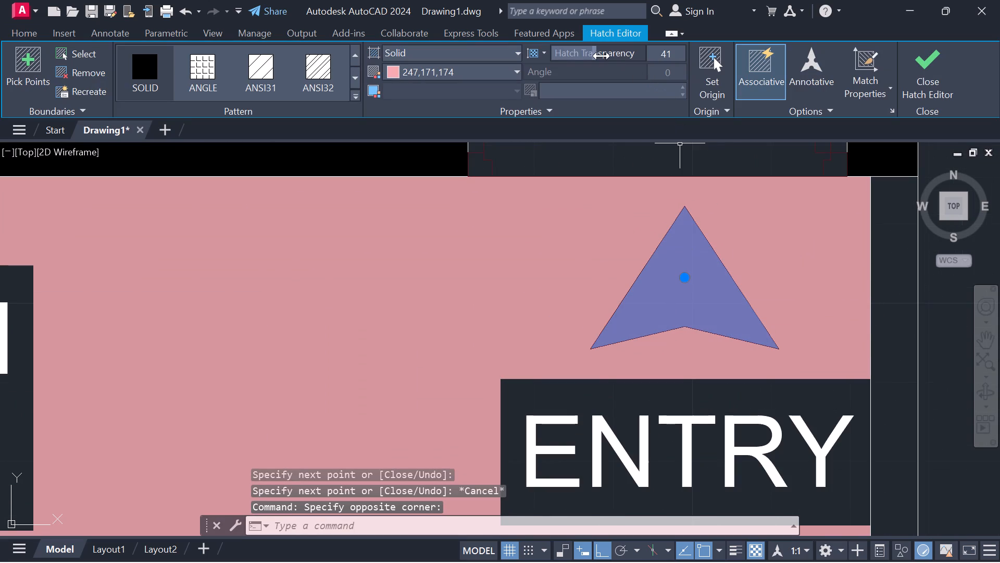
drag(594, 53, 628, 56)
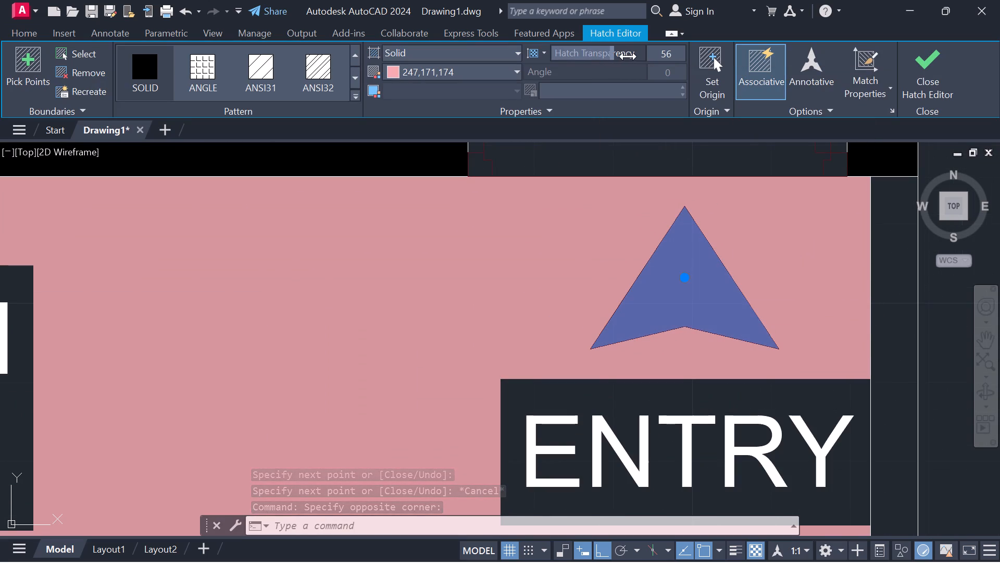
drag(628, 56, 673, 55)
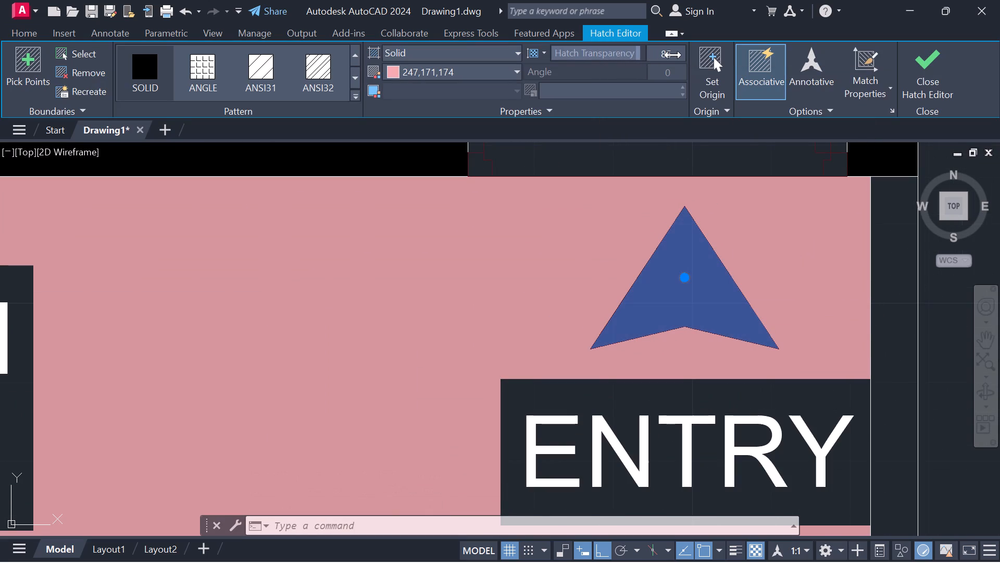
drag(673, 55, 607, 55)
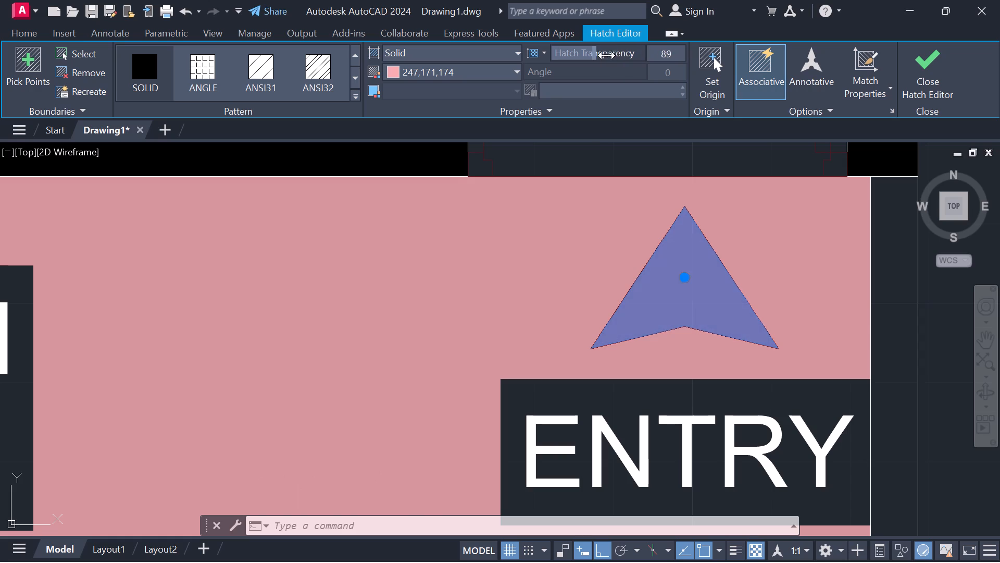
drag(607, 55, 684, 65)
click(922, 57)
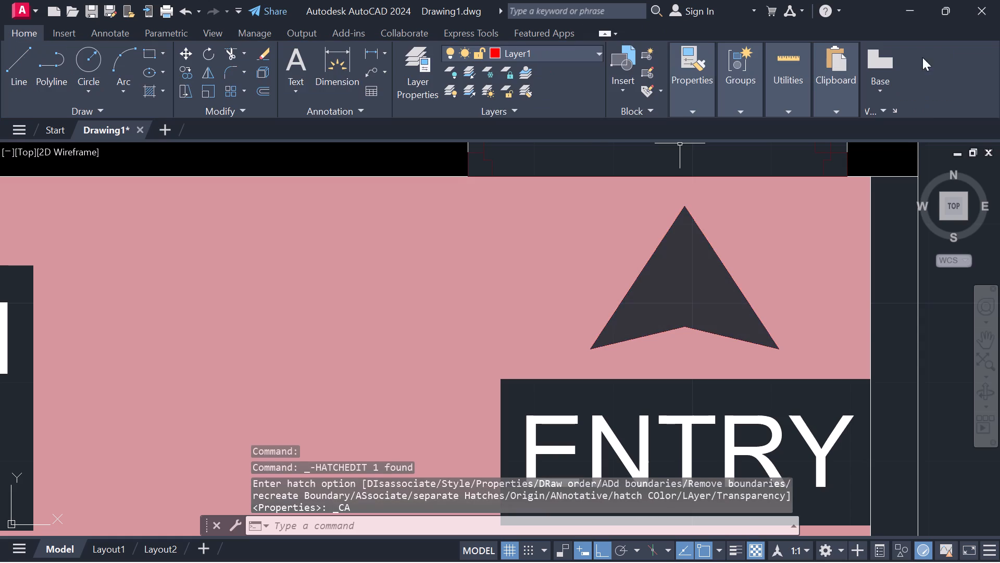
Examine the entry arrowhead and covered porch fill, and the whole house floor plan.
scroll(916, 197, down, 4)
scroll(916, 223, up, 1)
middle_drag(927, 258, 767, 265)
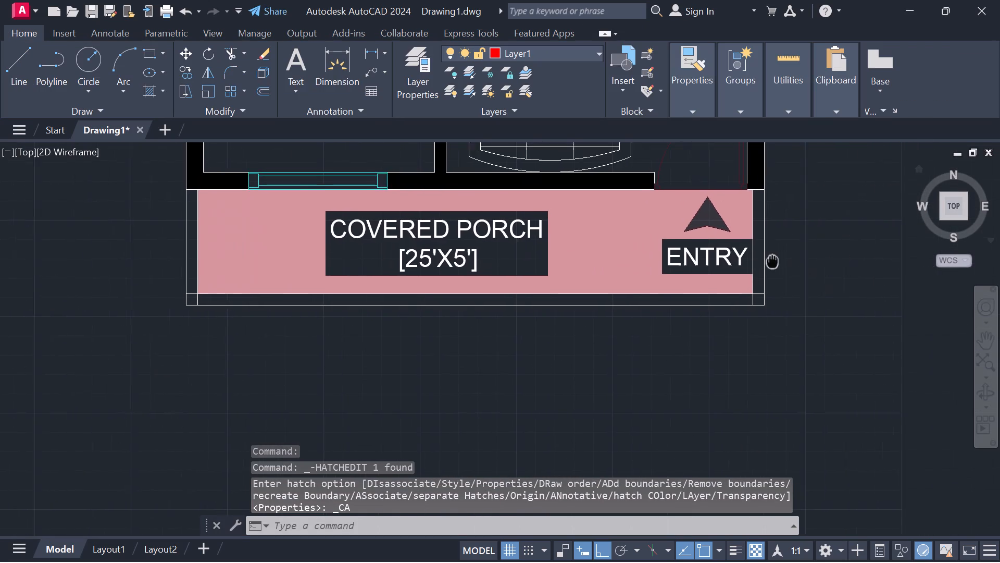
middle_drag(767, 265, 758, 272)
scroll(759, 265, down, 1)
middle_drag(774, 244, 772, 321)
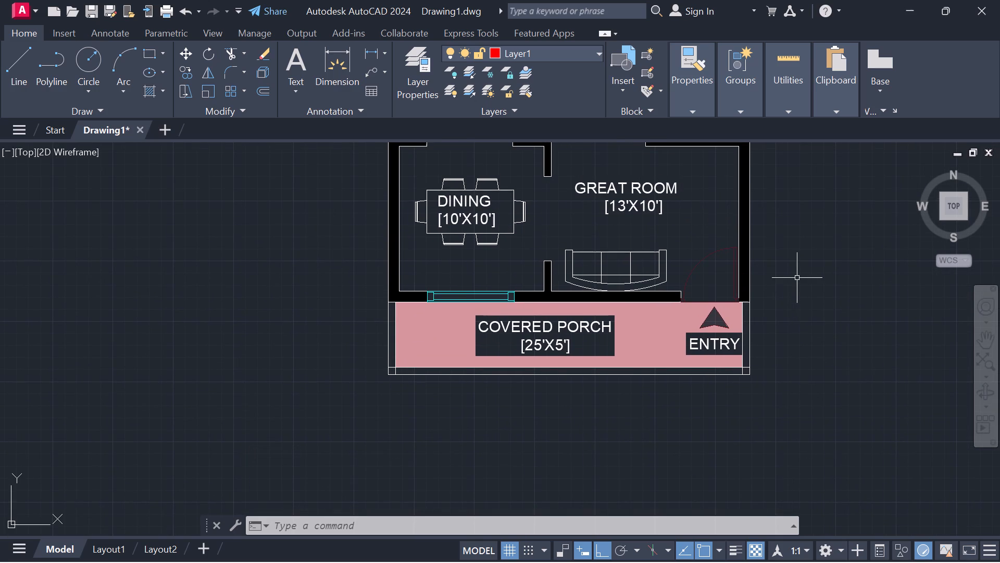
middle_drag(797, 278, 730, 390)
scroll(734, 344, down, 1)
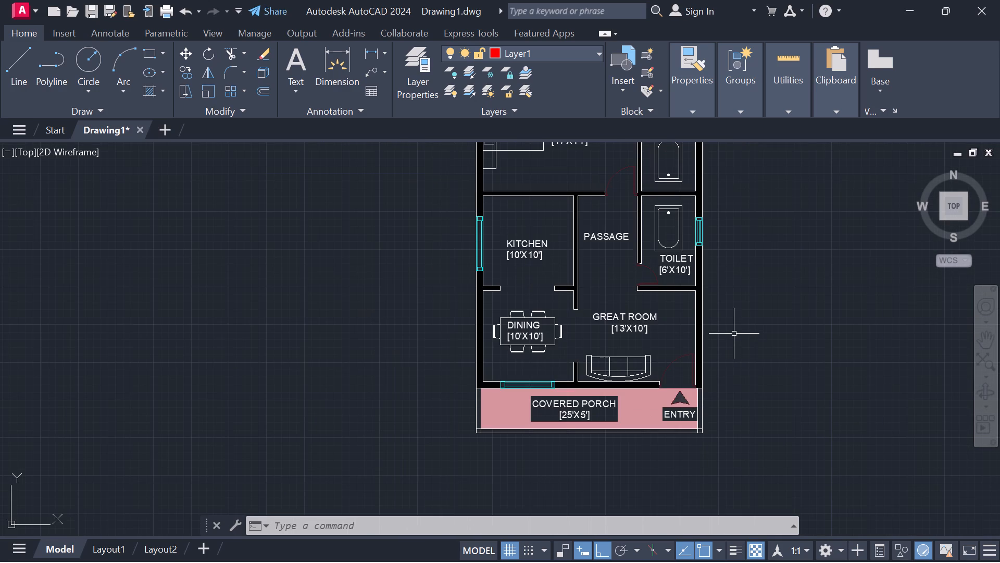
middle_drag(736, 326, 670, 375)
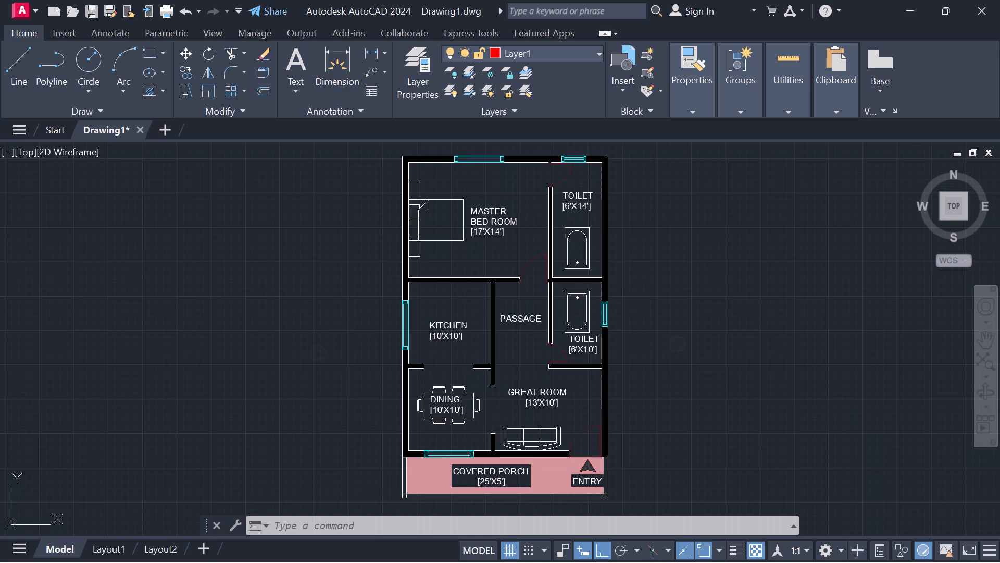
click(831, 396)
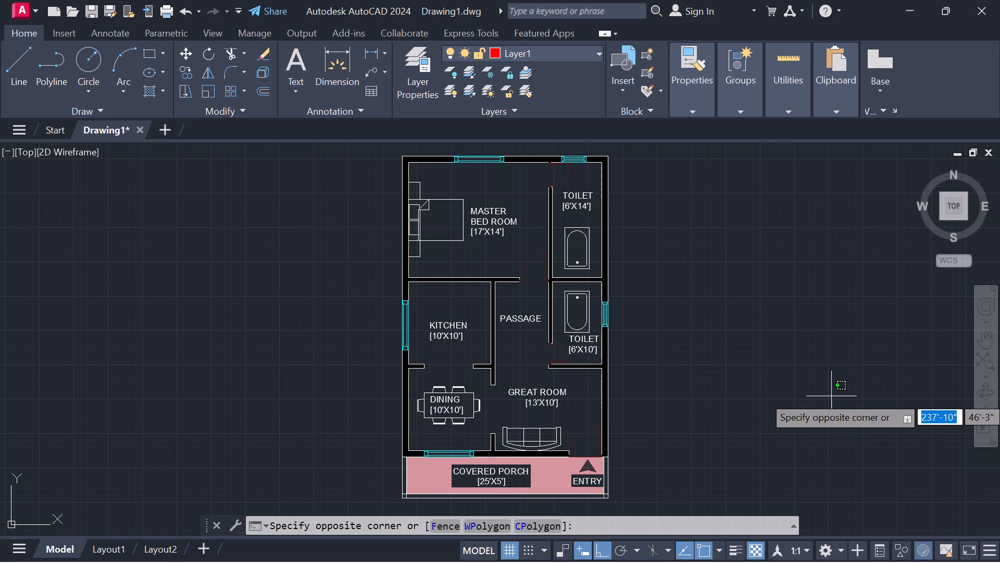
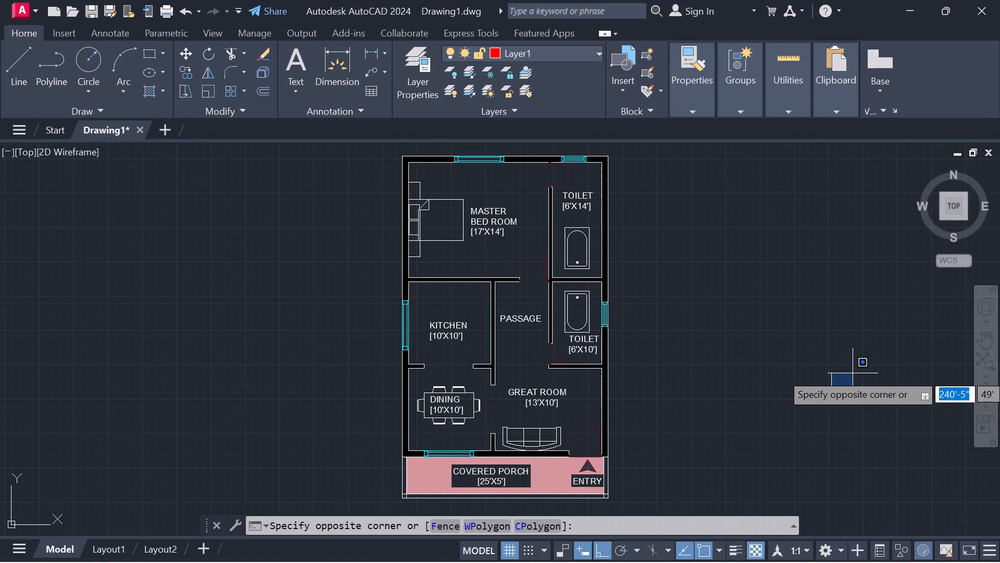
Examine the whole floor plan, from the master bedroom and toilets down to the great room and covered porch.
key(Escape)
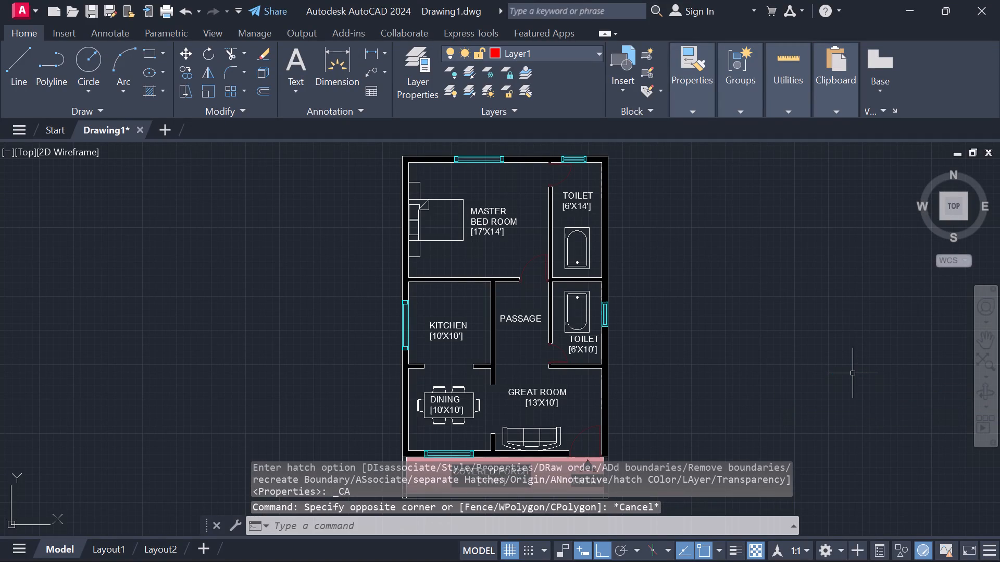
key(Escape)
key(Escape)
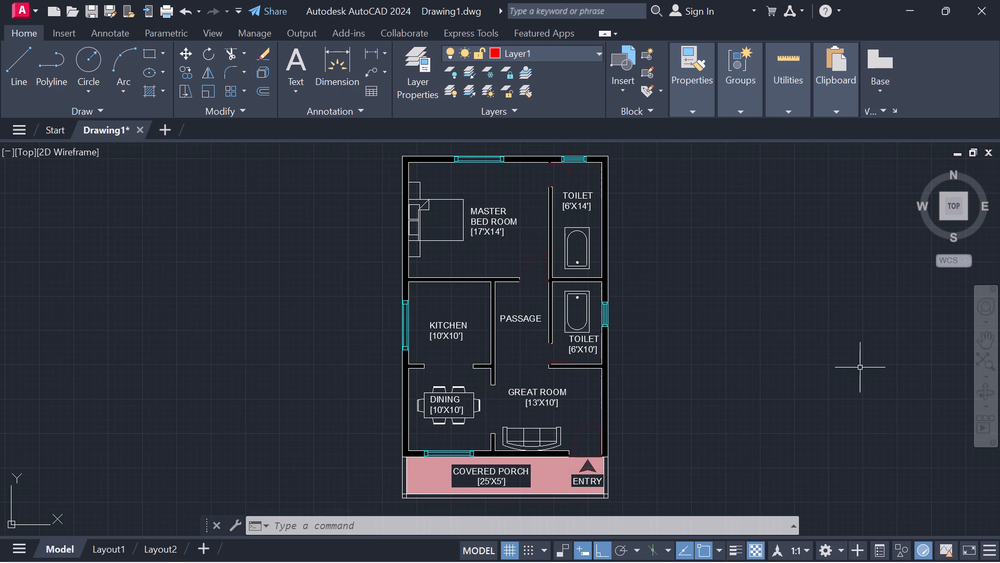
scroll(730, 284, up, 1)
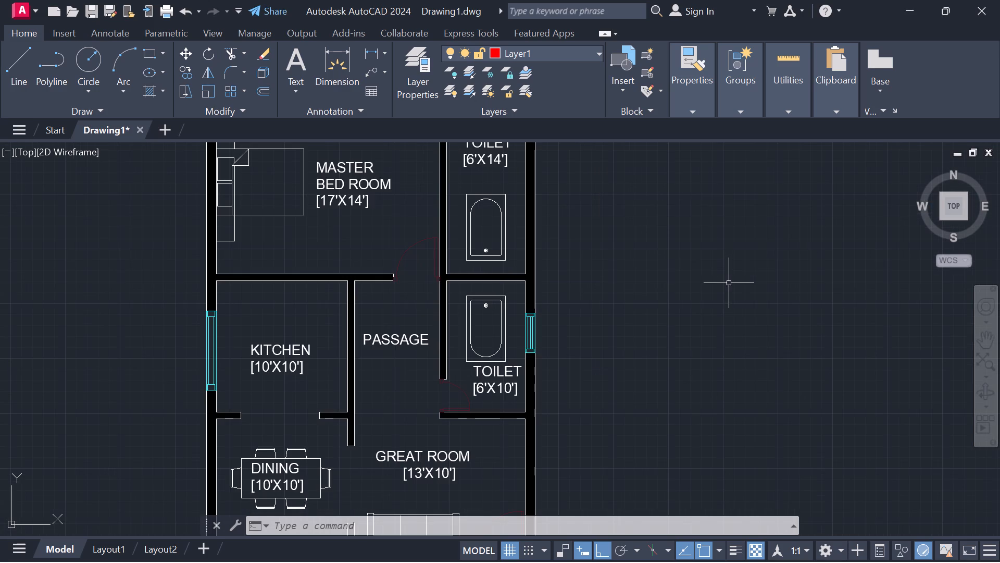
middle_drag(633, 288, 896, 483)
scroll(896, 452, up, 1)
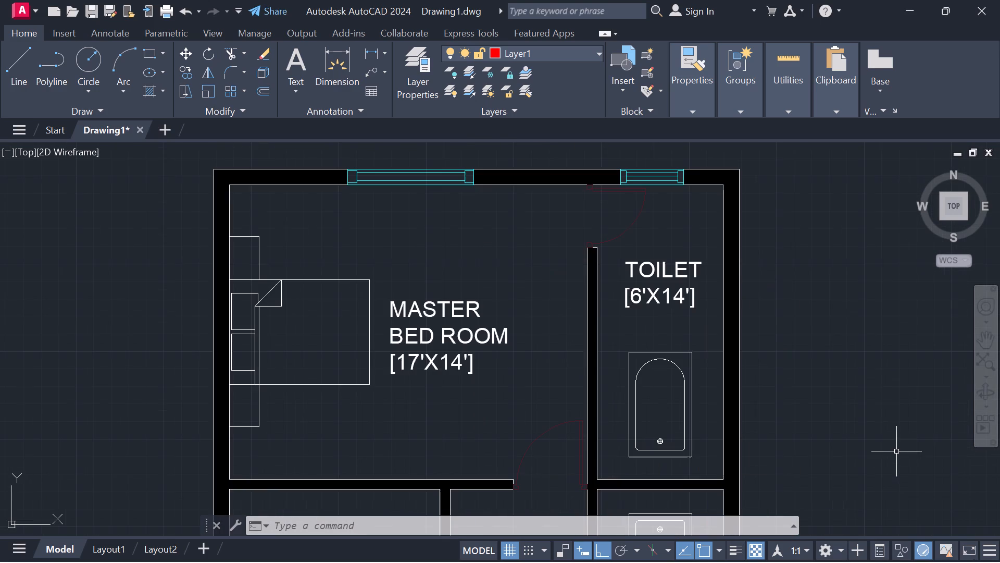
middle_drag(856, 389, 827, 413)
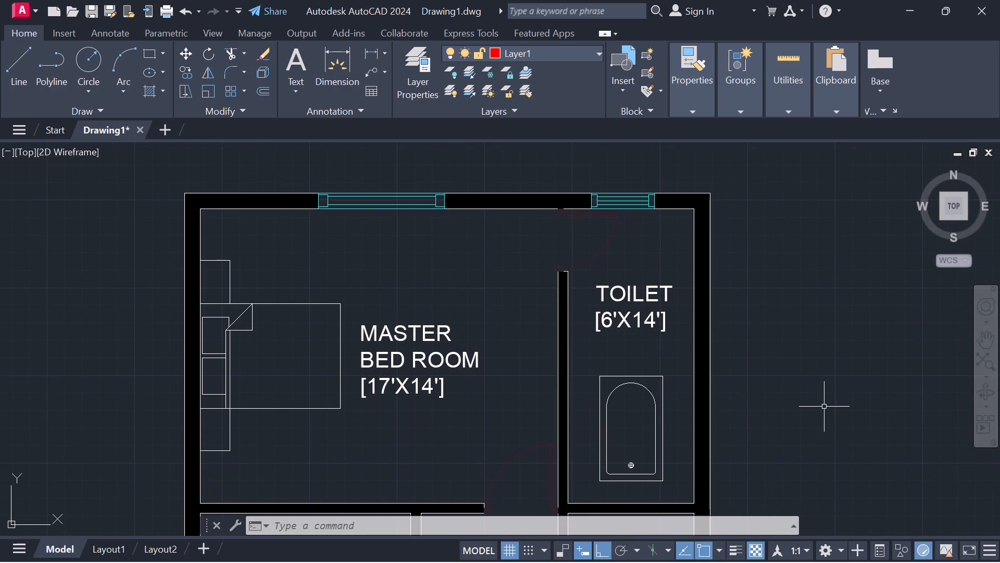
middle_drag(823, 400, 831, 253)
middle_drag(819, 339, 813, 226)
middle_drag(789, 354, 805, 234)
middle_drag(784, 329, 786, 241)
middle_drag(782, 337, 781, 324)
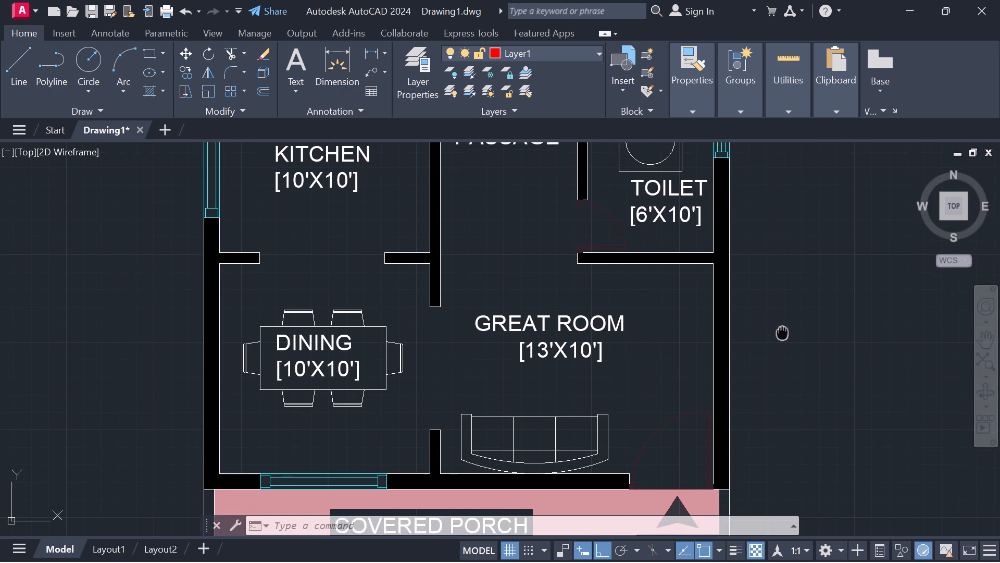
middle_drag(781, 324, 784, 234)
middle_drag(781, 336, 781, 235)
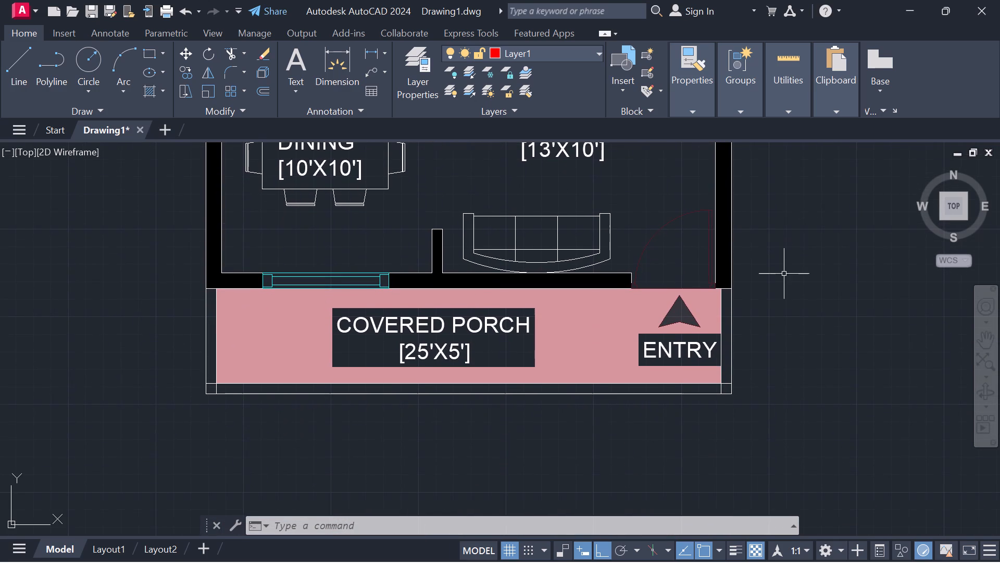
scroll(784, 278, down, 1)
scroll(790, 323, down, 1)
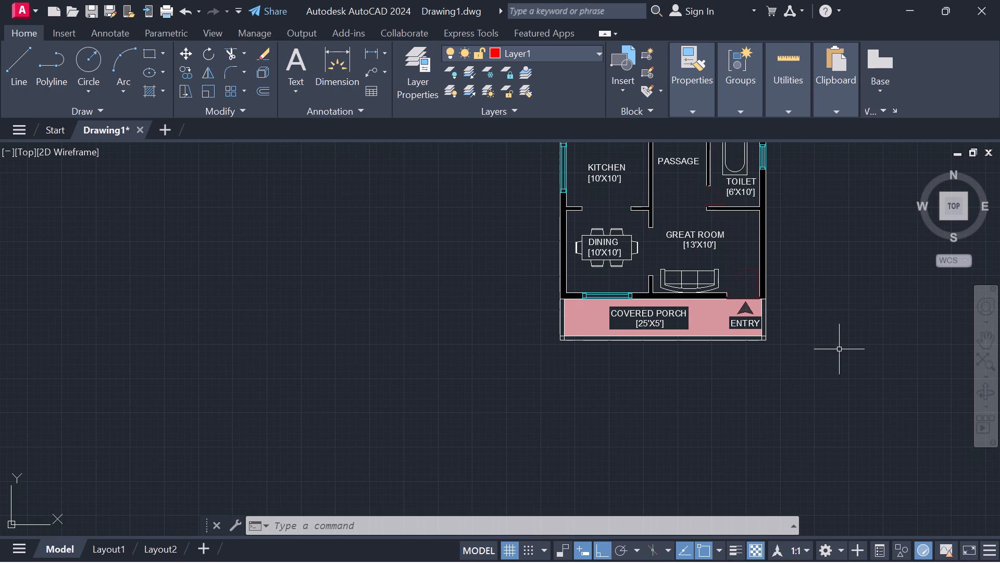
scroll(798, 307, down, 2)
middle_drag(806, 303, 680, 347)
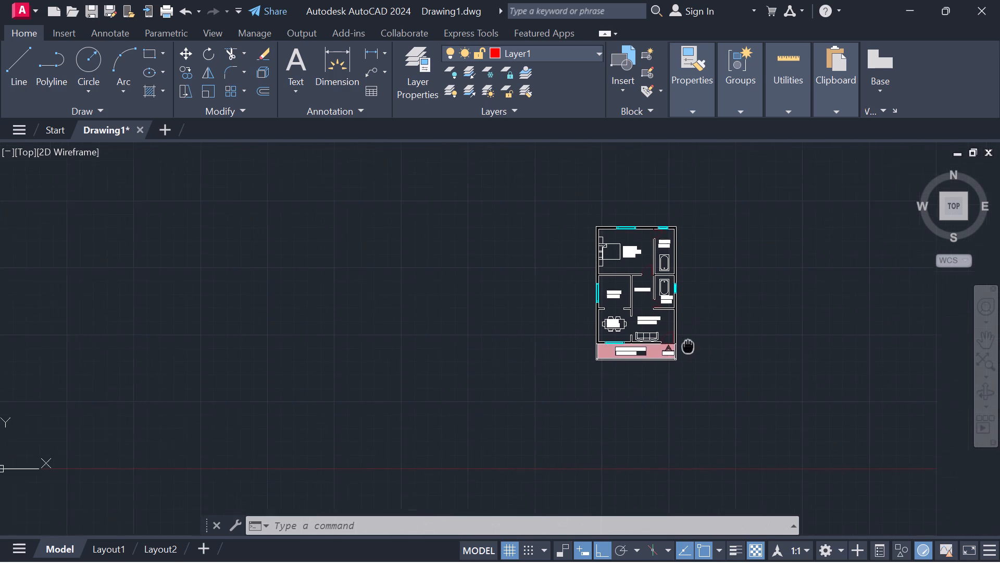
scroll(560, 341, up, 1)
middle_drag(845, 321, 691, 375)
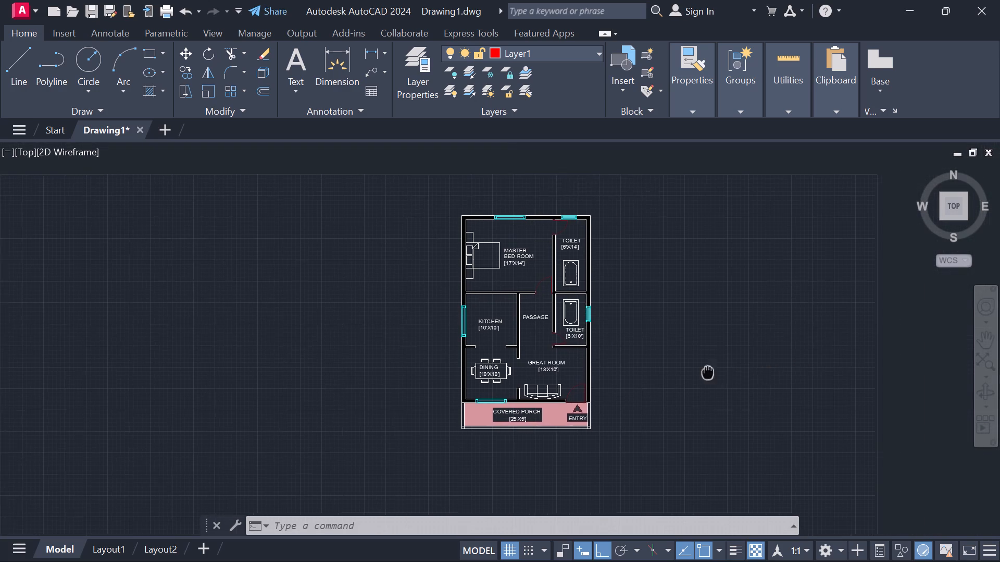
middle_drag(691, 375, 628, 377)
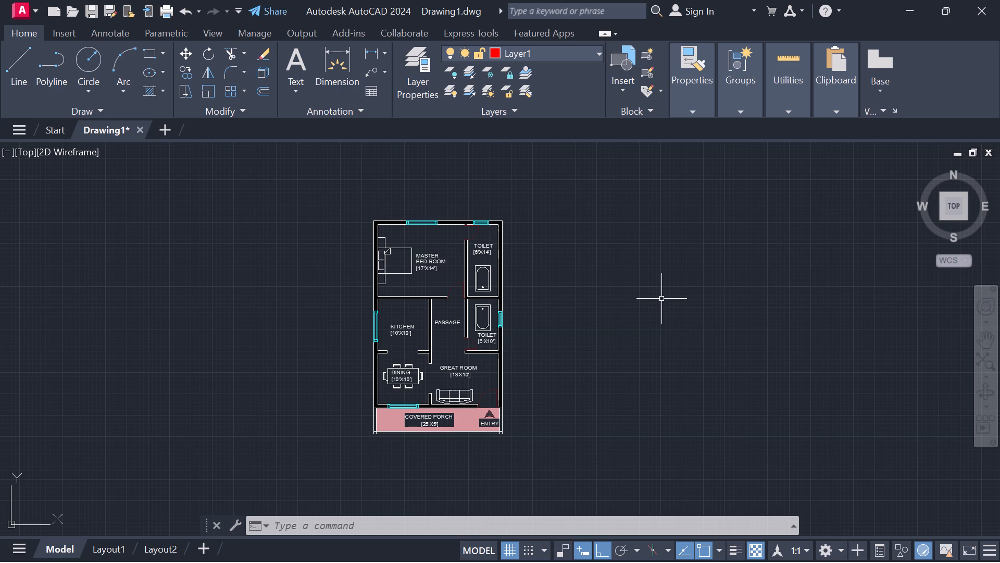
Make layer 0 the current layer.
scroll(580, 370, up, 1)
scroll(596, 347, down, 1)
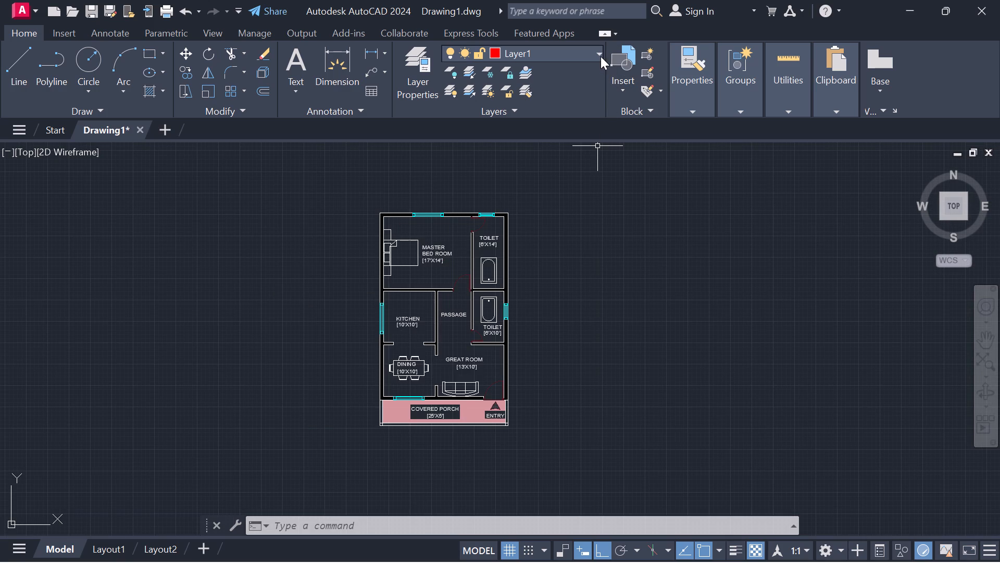
click(600, 53)
click(567, 74)
Save the drawing in the Documents folder under the file name ROHITH 11.
key(ctrl+s)
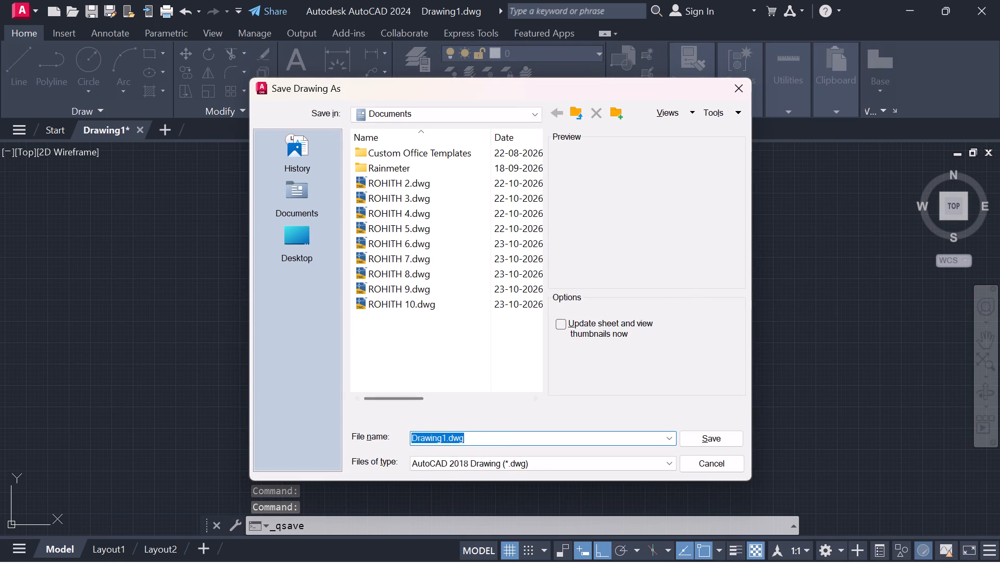
key(BackSpace)
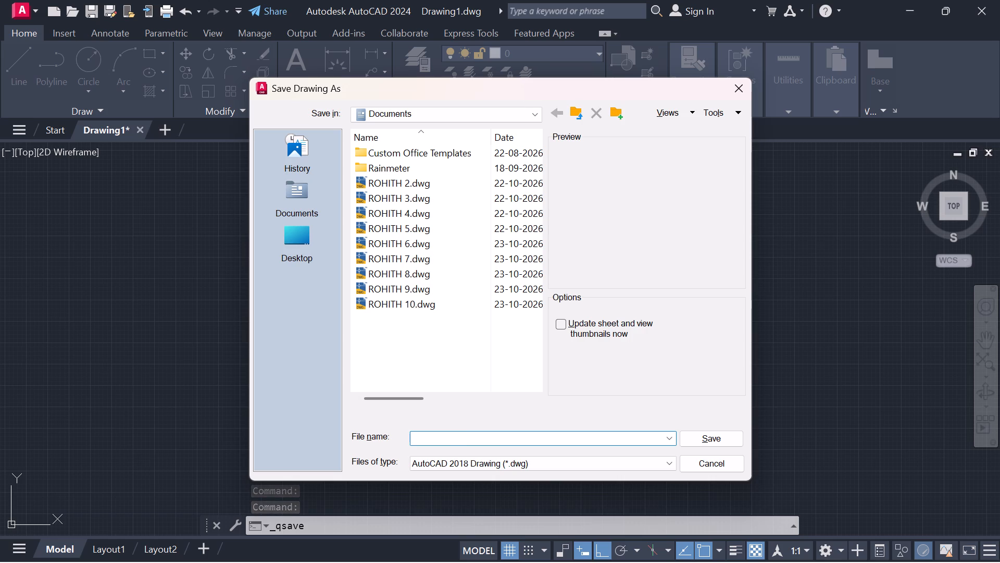
text(ROHITH 11)
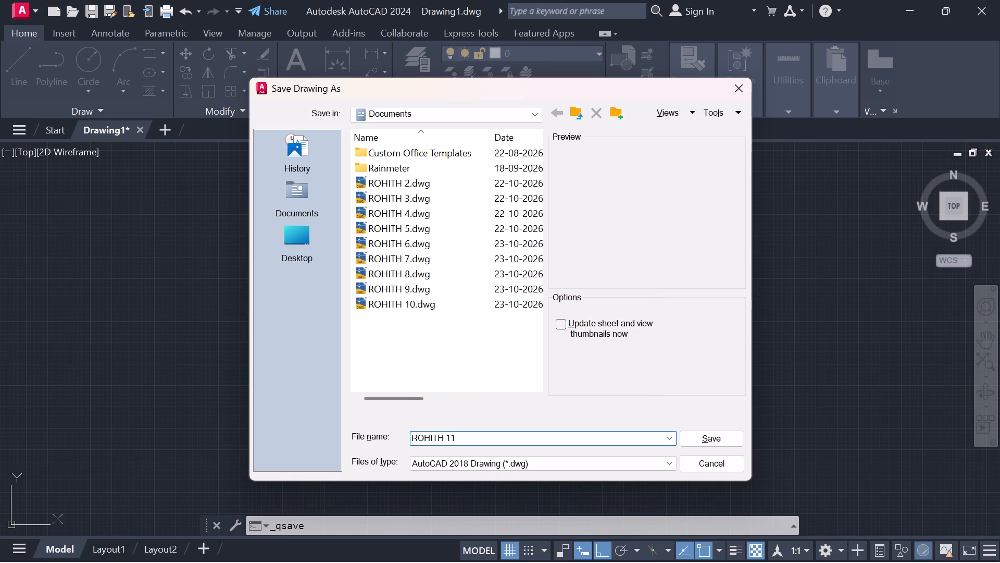
key(Return)
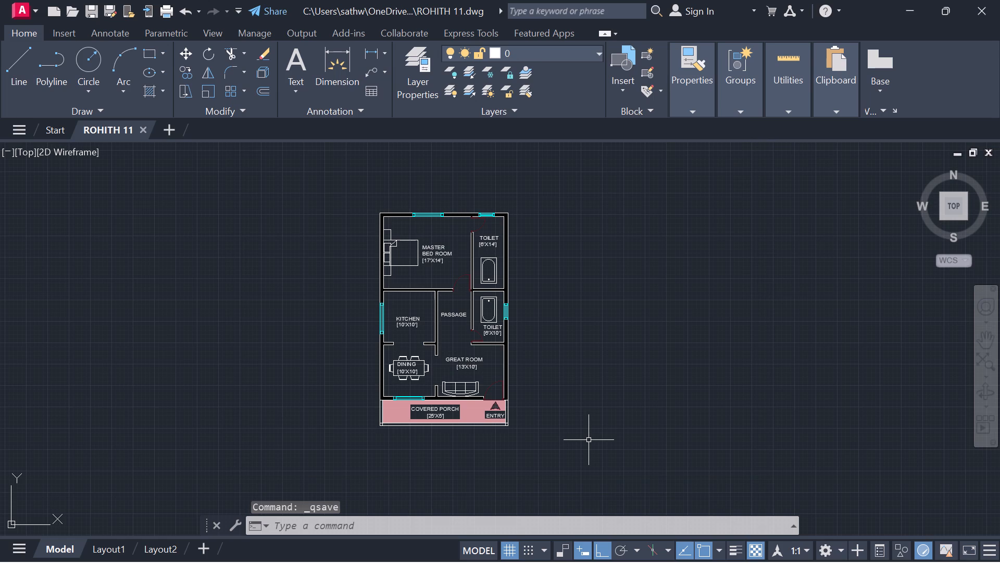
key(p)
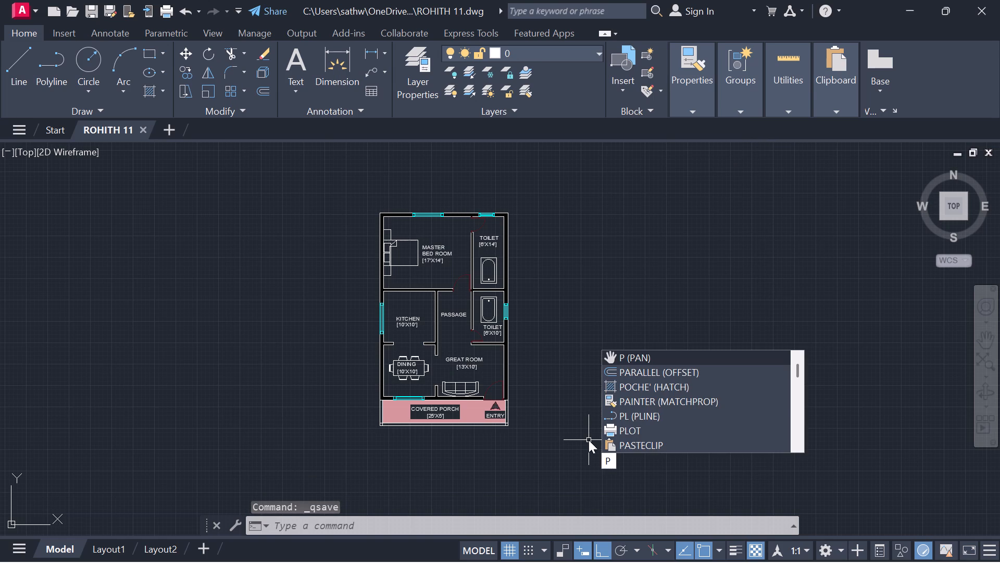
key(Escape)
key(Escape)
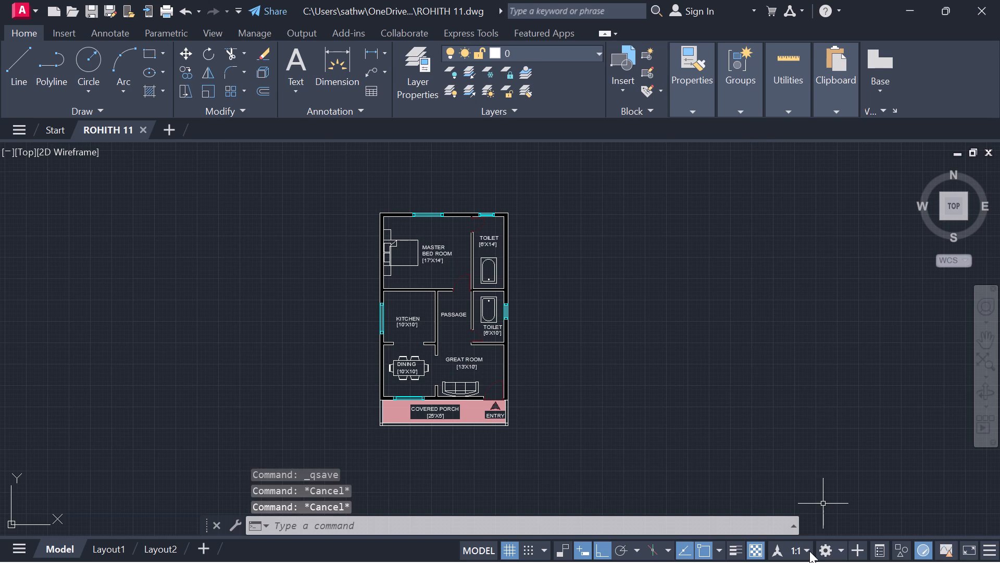
Start plotting the model with DWG To PDF.pc3 as the plotter.
key(ctrl+p)
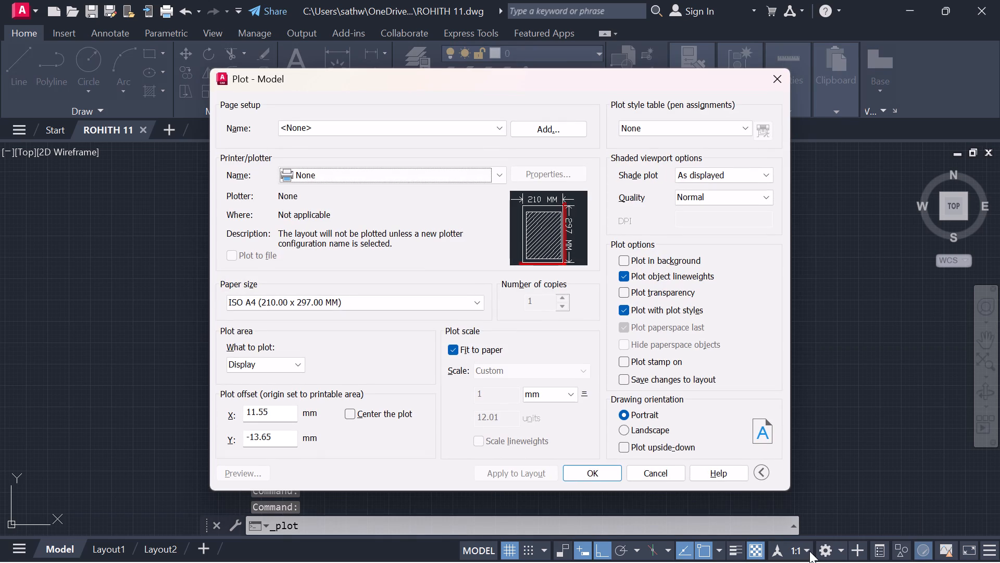
click(338, 176)
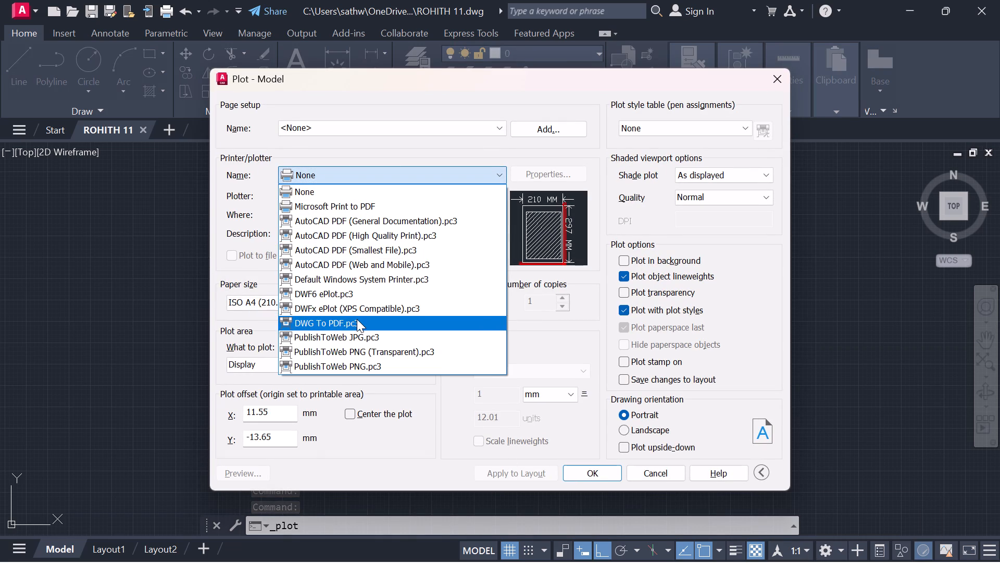
click(357, 319)
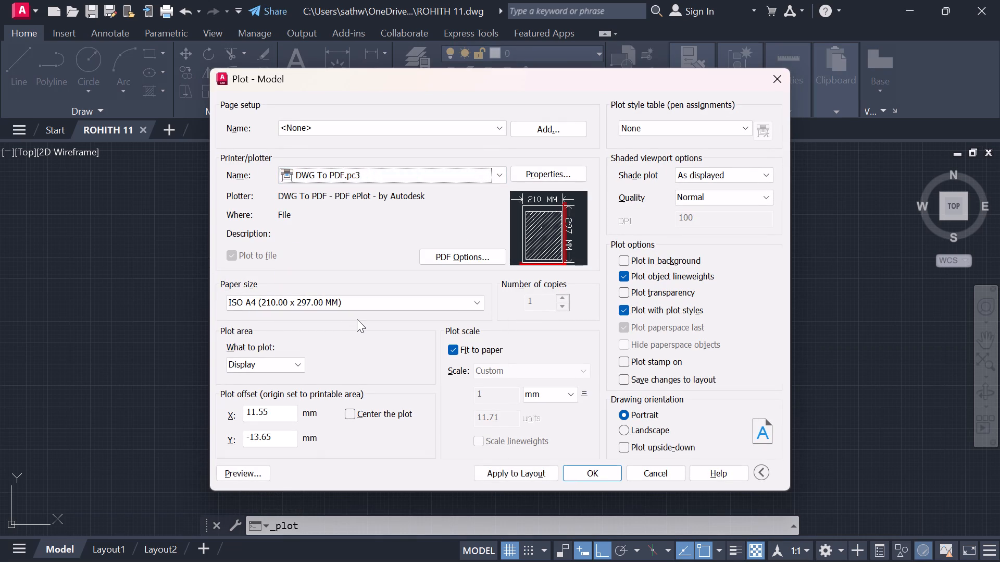
Set the plot area to a window enclosing the entire floor plan with a margin around it.
click(298, 366)
scroll(273, 390, up, 2)
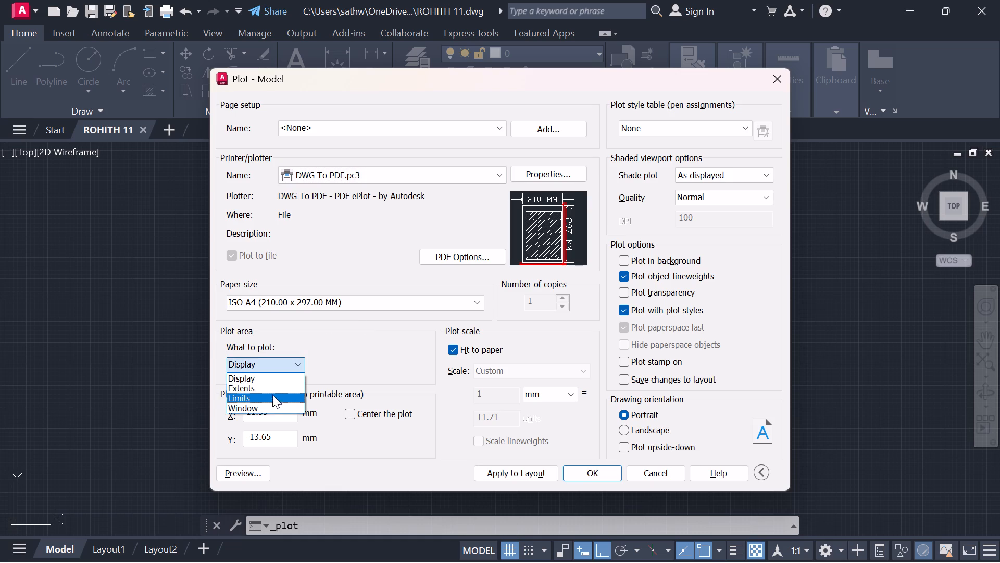
click(269, 405)
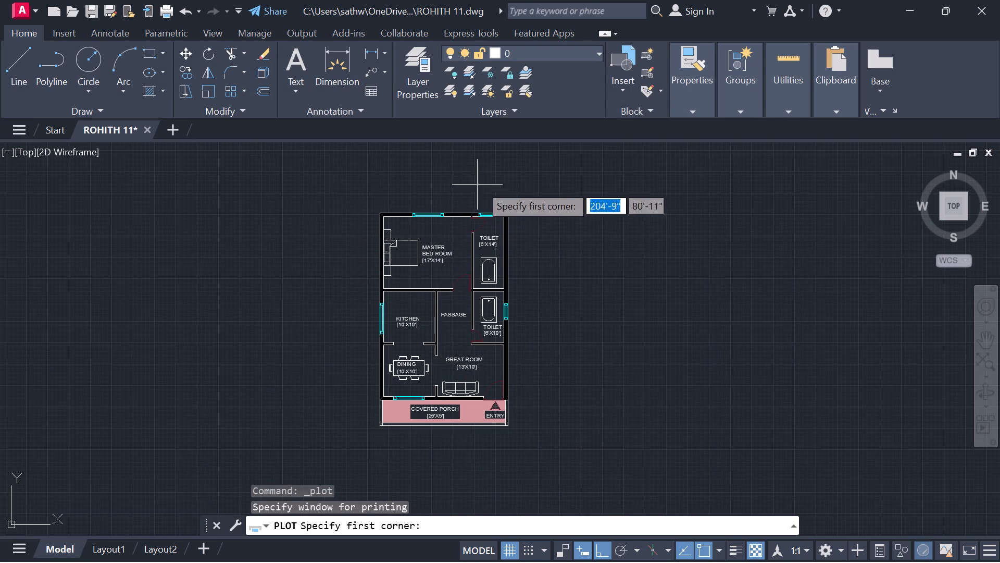
drag(556, 186, 351, 212)
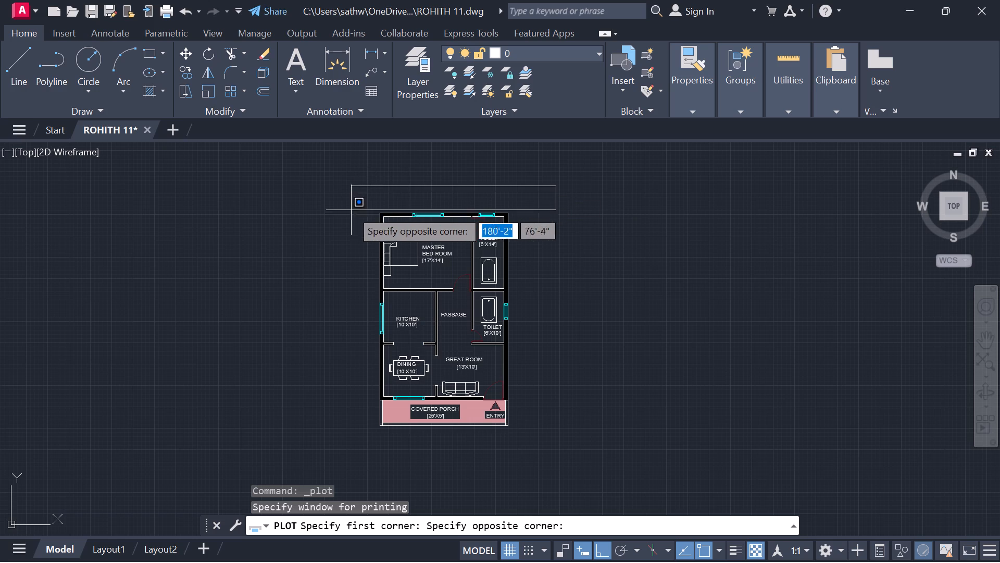
drag(351, 212, 339, 440)
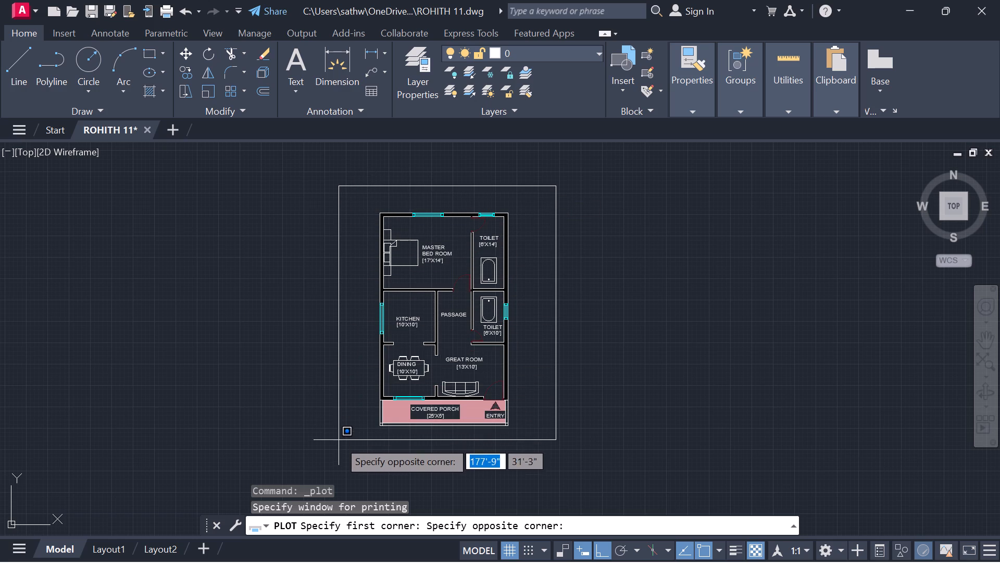
drag(339, 440, 337, 448)
click(337, 448)
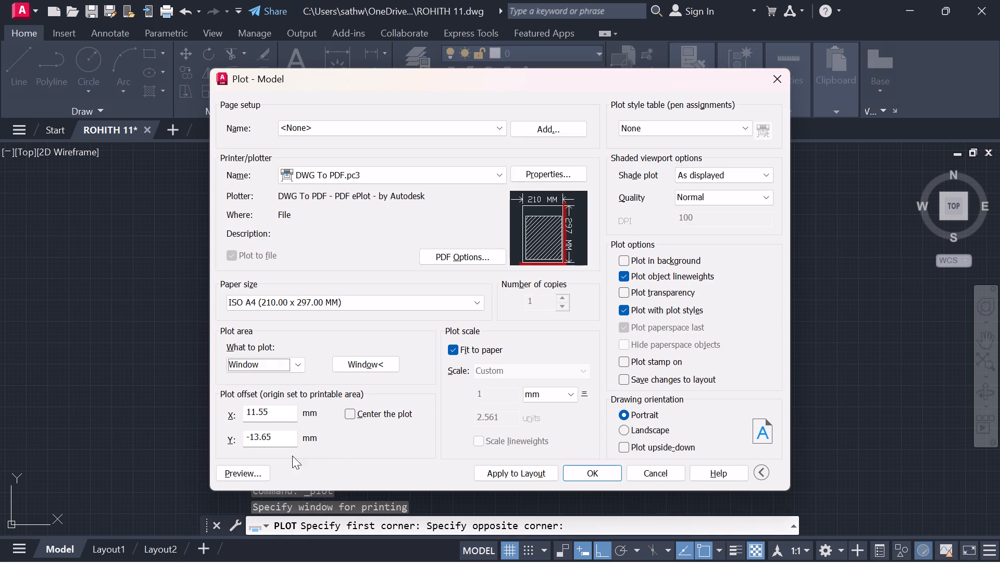
Preview the plot and examine the floor plan's rooms, labels and placement on the sheet.
click(253, 473)
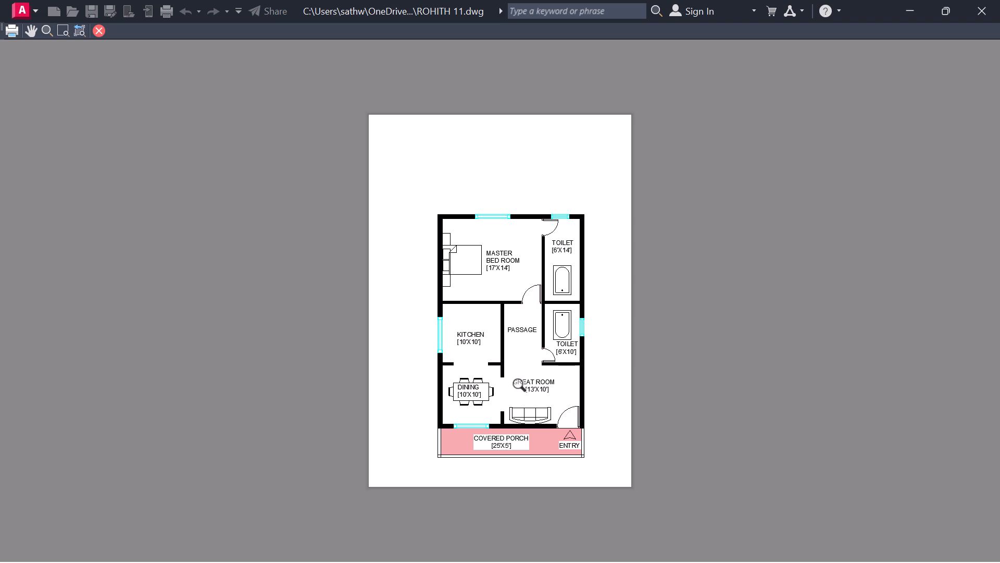
scroll(551, 404, up, 1)
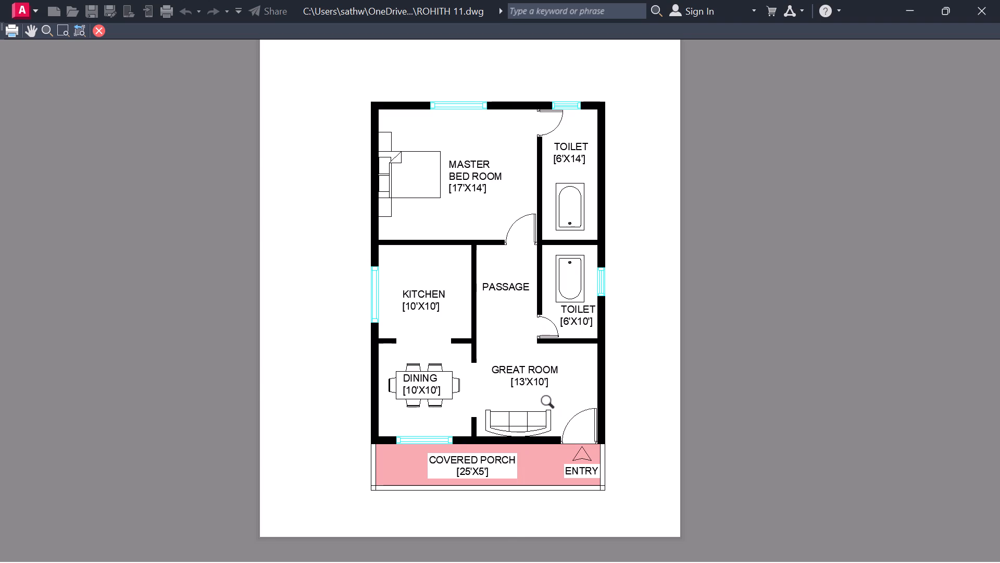
scroll(581, 404, up, 1)
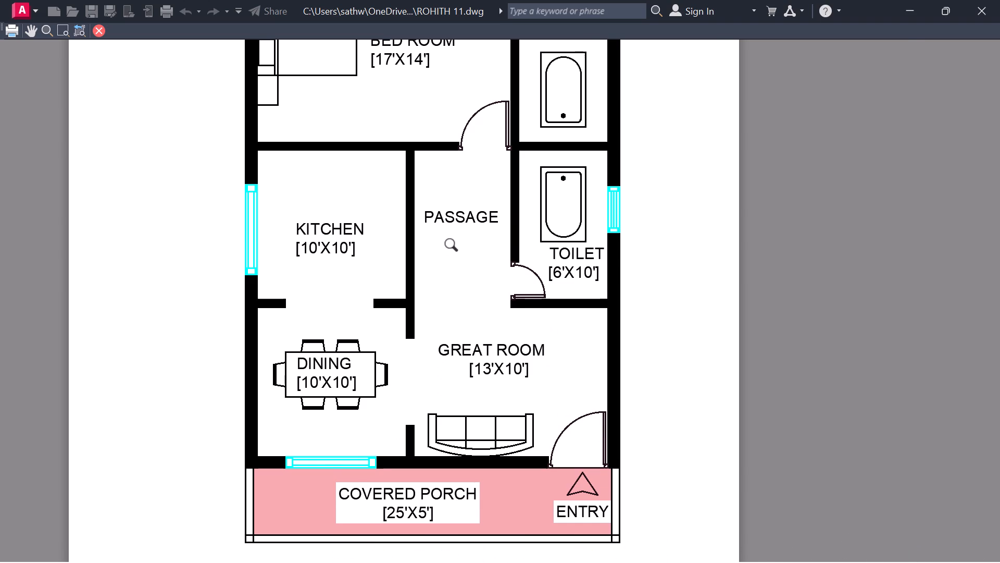
scroll(455, 247, up, 1)
scroll(457, 244, down, 1)
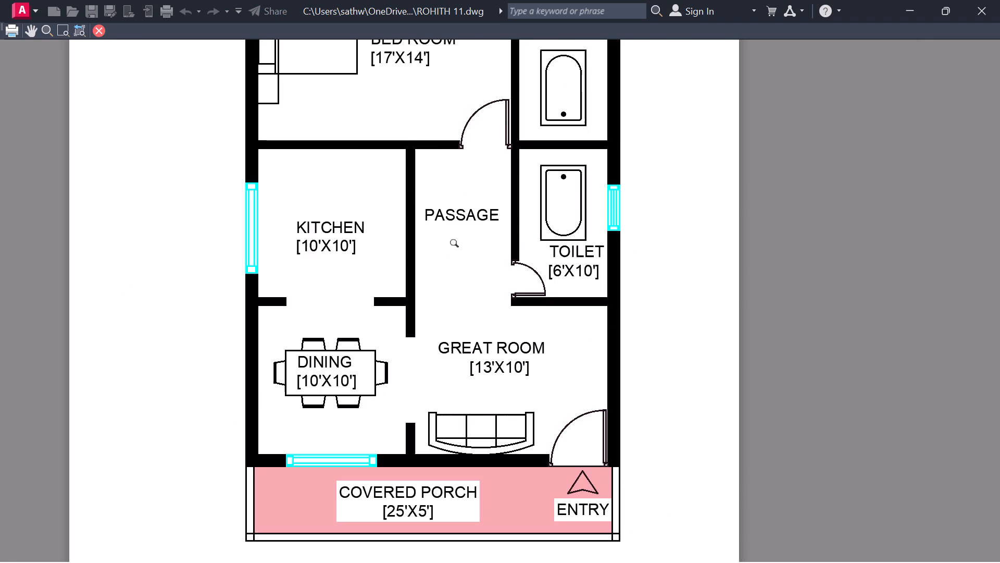
scroll(457, 244, down, 1)
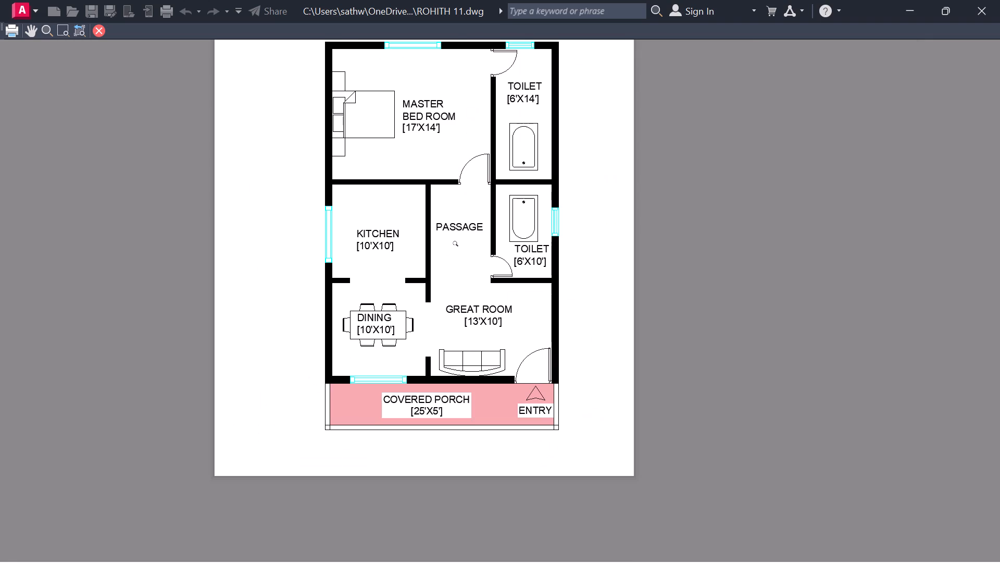
middle_drag(460, 230, 461, 241)
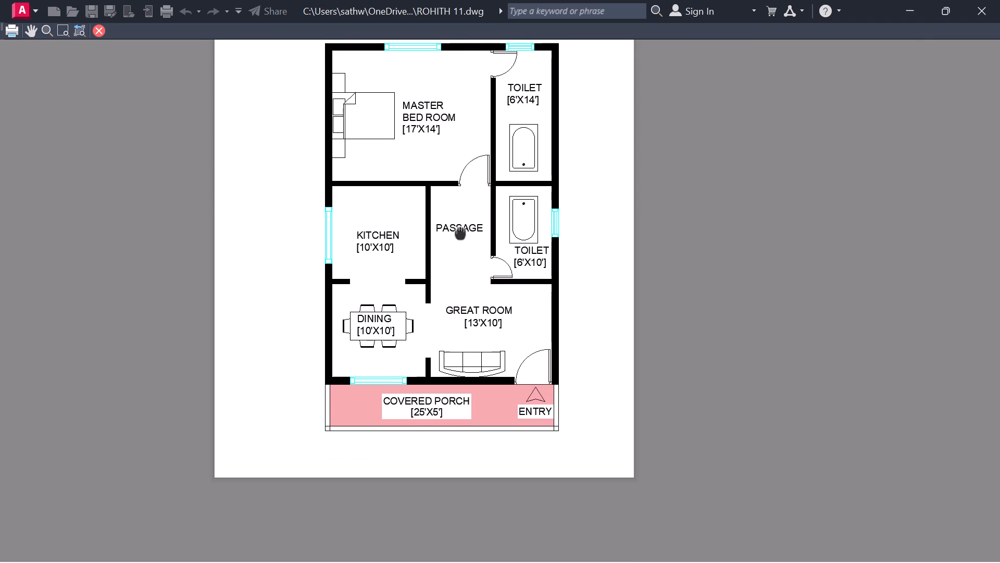
middle_drag(461, 241, 463, 296)
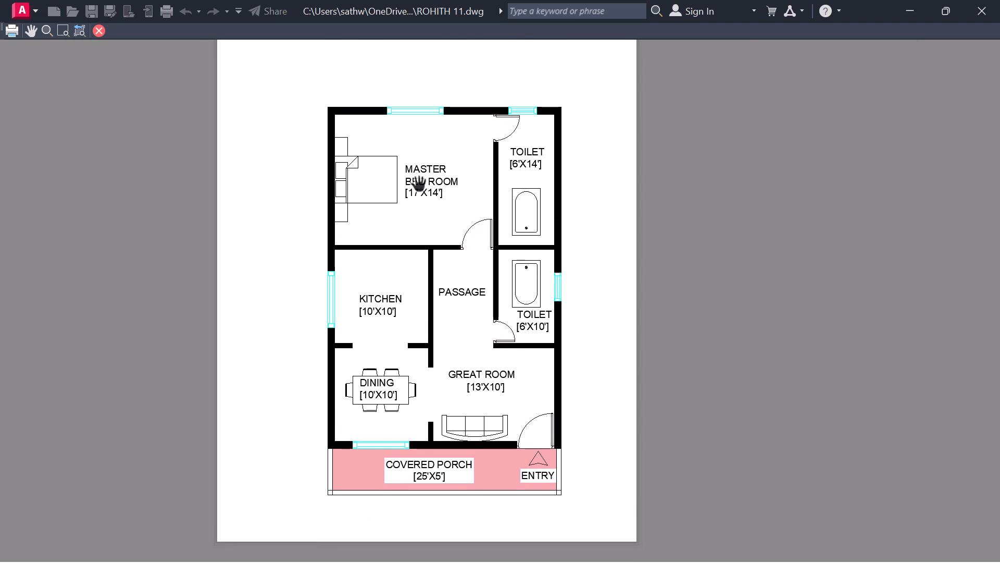
Leave the plot preview, apply the plot settings to the layout, and plot to Documents as ROHITH 11-Model.pdf.
scroll(420, 185, up, 1)
scroll(421, 185, down, 1)
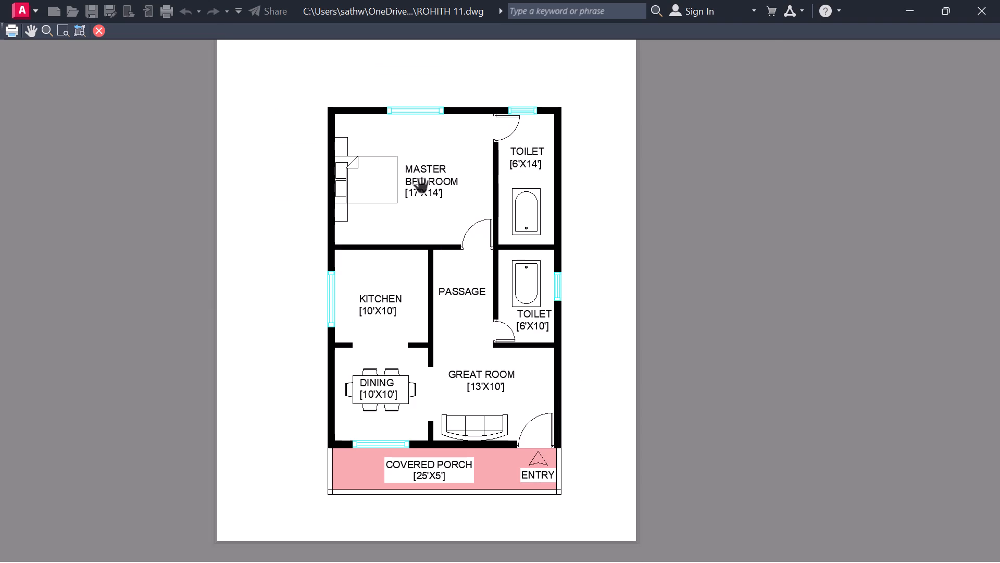
click(96, 26)
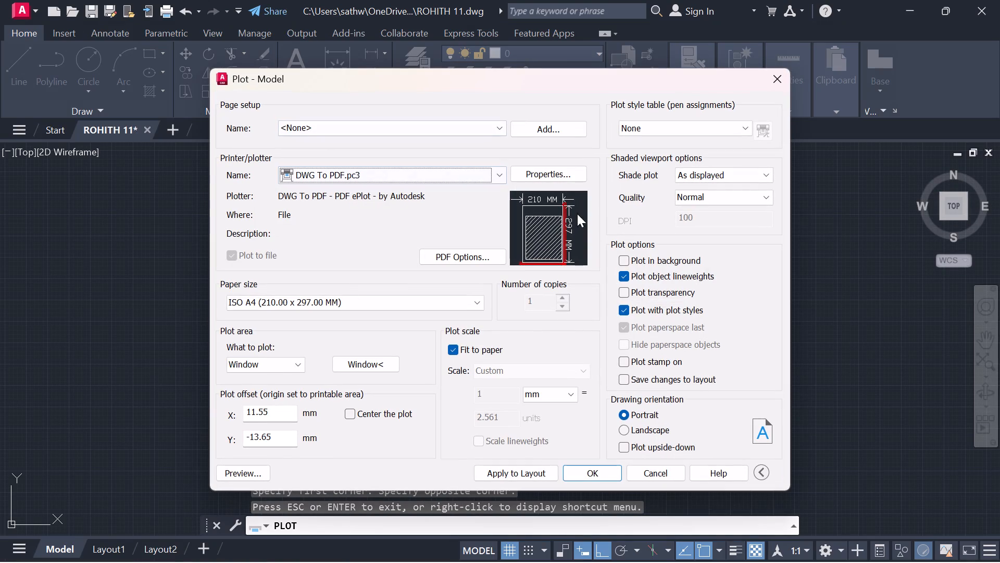
click(532, 473)
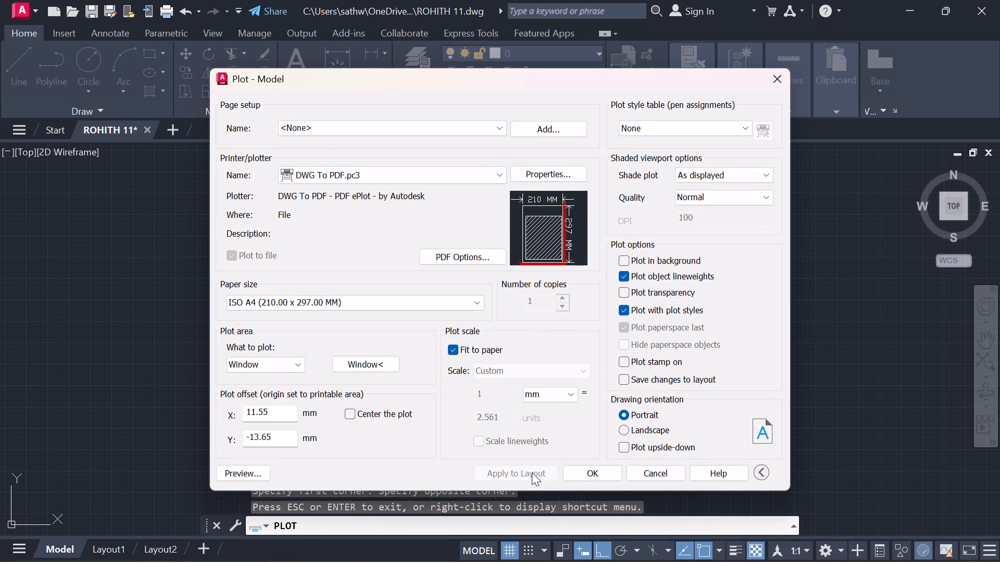
click(595, 474)
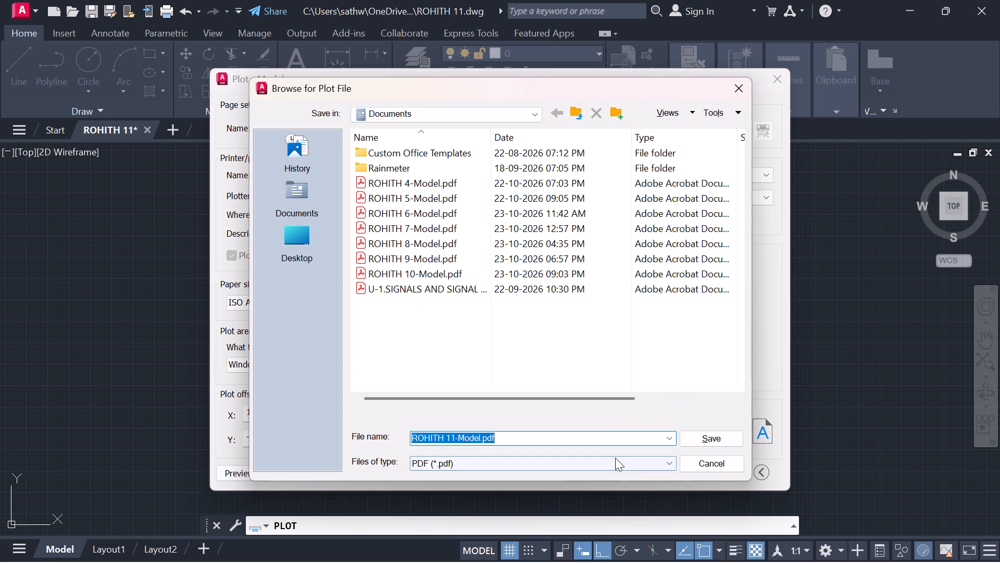
click(705, 434)
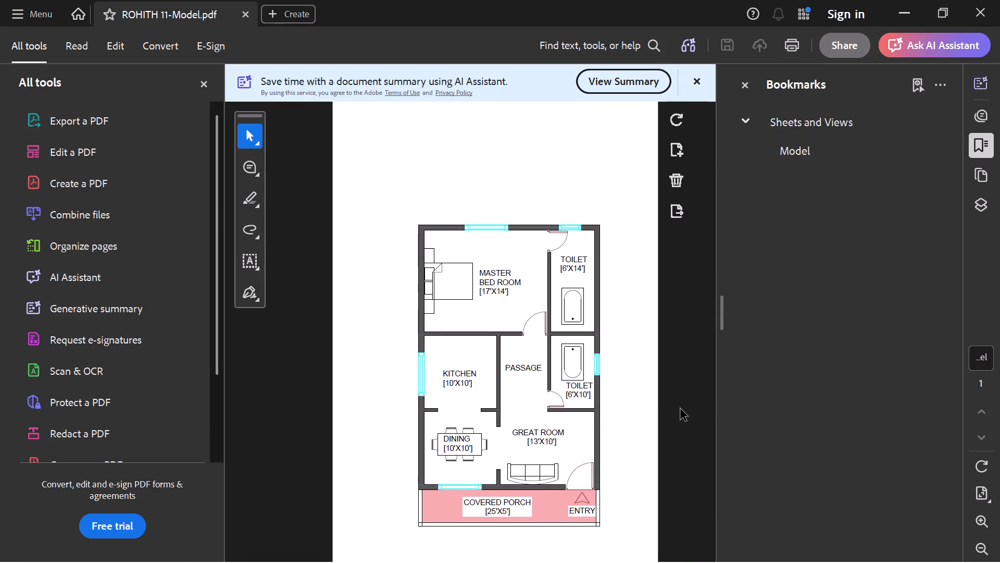
Close the plotted PDF in Adobe Acrobat and return to the AutoCAD drawing.
click(989, 11)
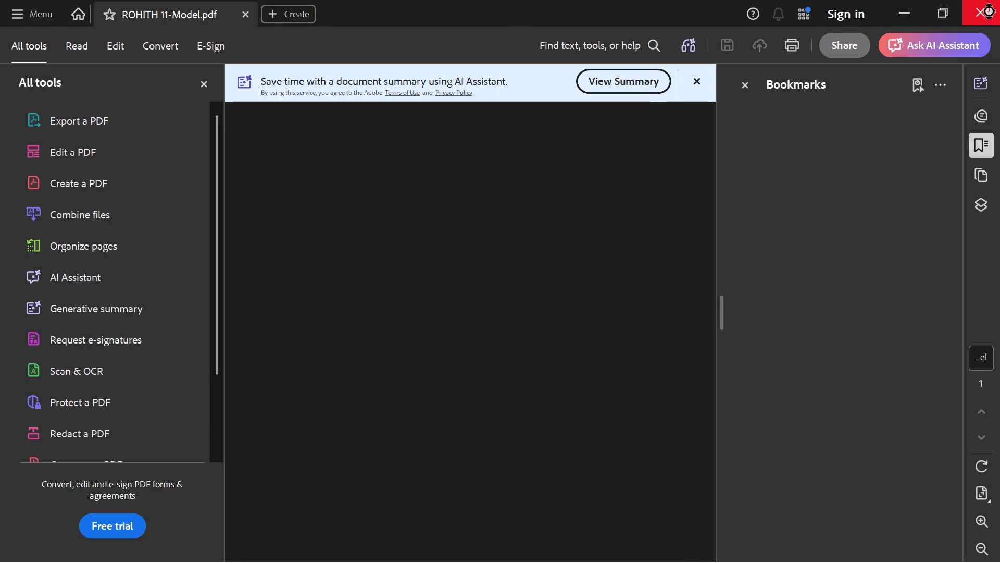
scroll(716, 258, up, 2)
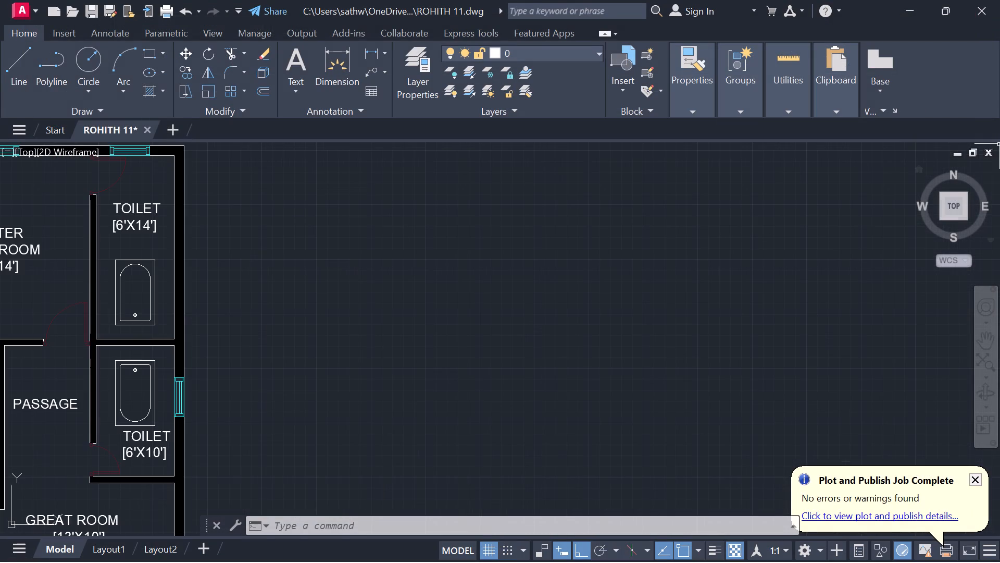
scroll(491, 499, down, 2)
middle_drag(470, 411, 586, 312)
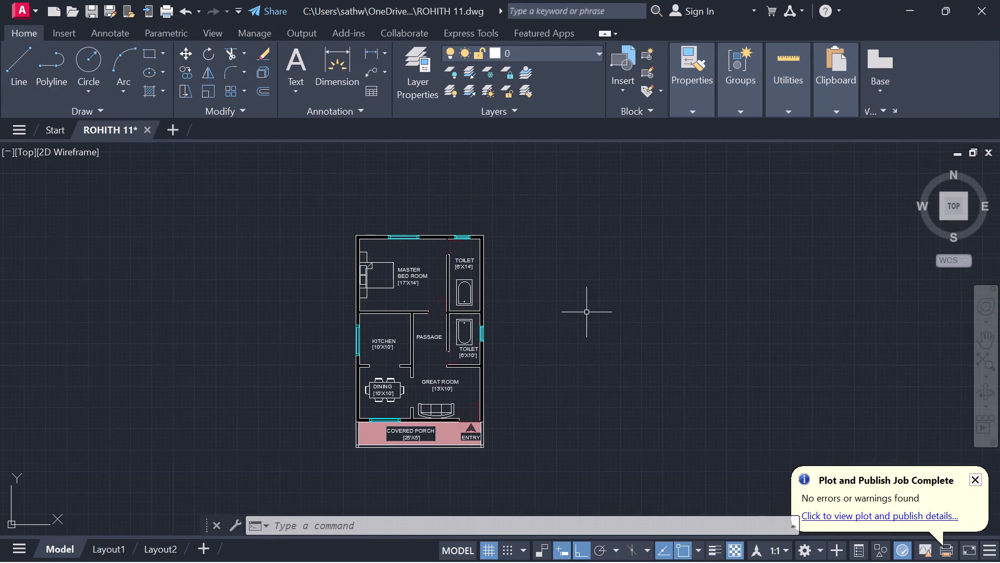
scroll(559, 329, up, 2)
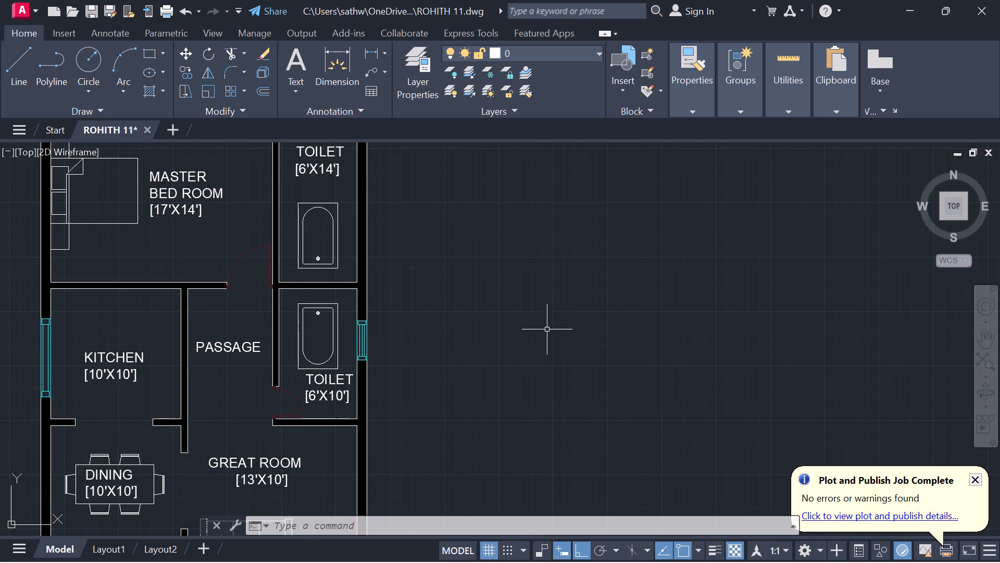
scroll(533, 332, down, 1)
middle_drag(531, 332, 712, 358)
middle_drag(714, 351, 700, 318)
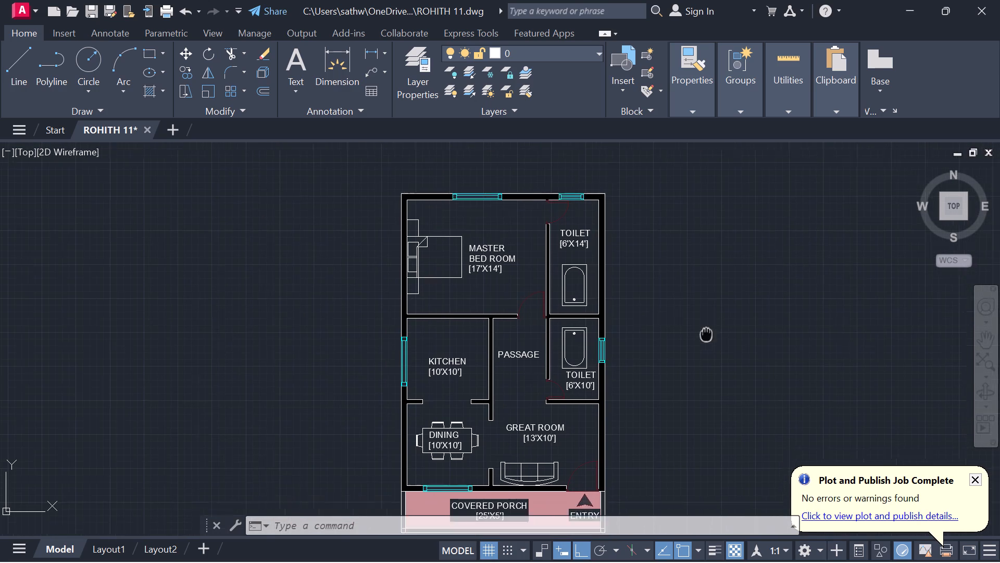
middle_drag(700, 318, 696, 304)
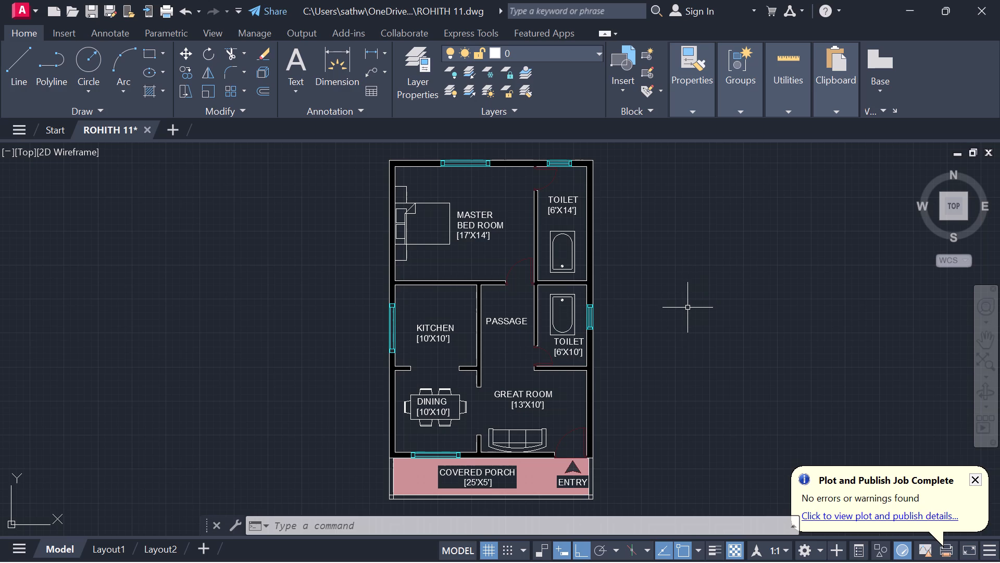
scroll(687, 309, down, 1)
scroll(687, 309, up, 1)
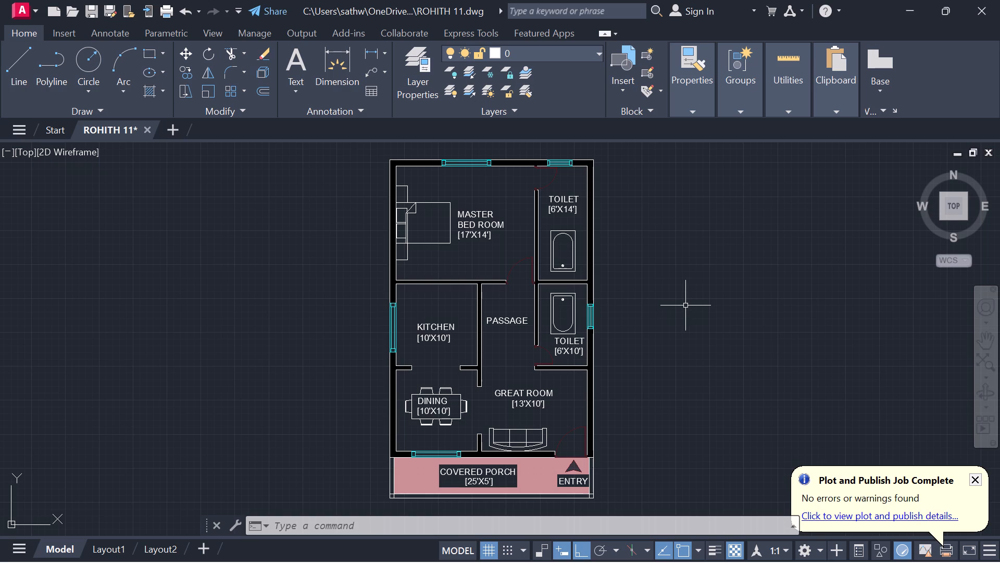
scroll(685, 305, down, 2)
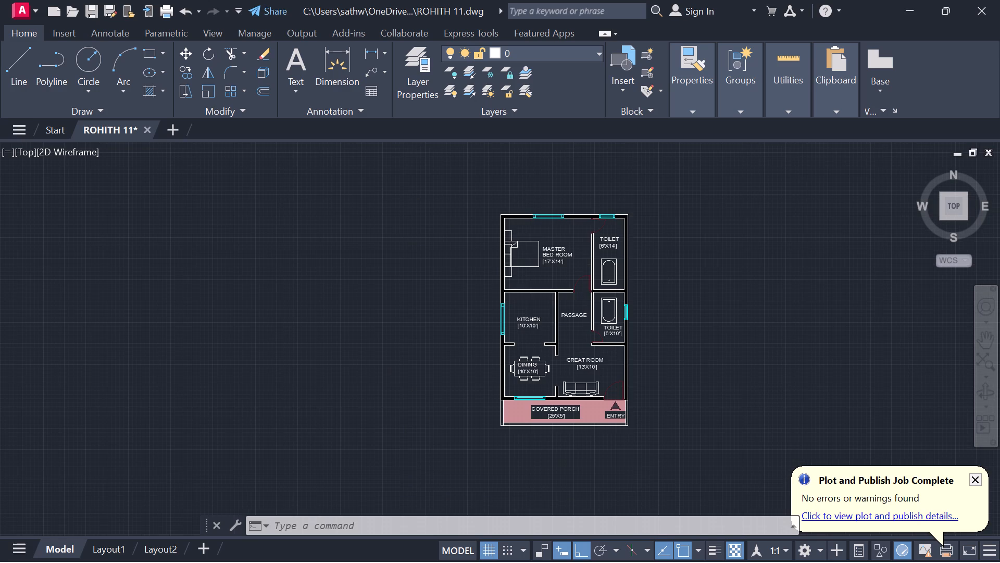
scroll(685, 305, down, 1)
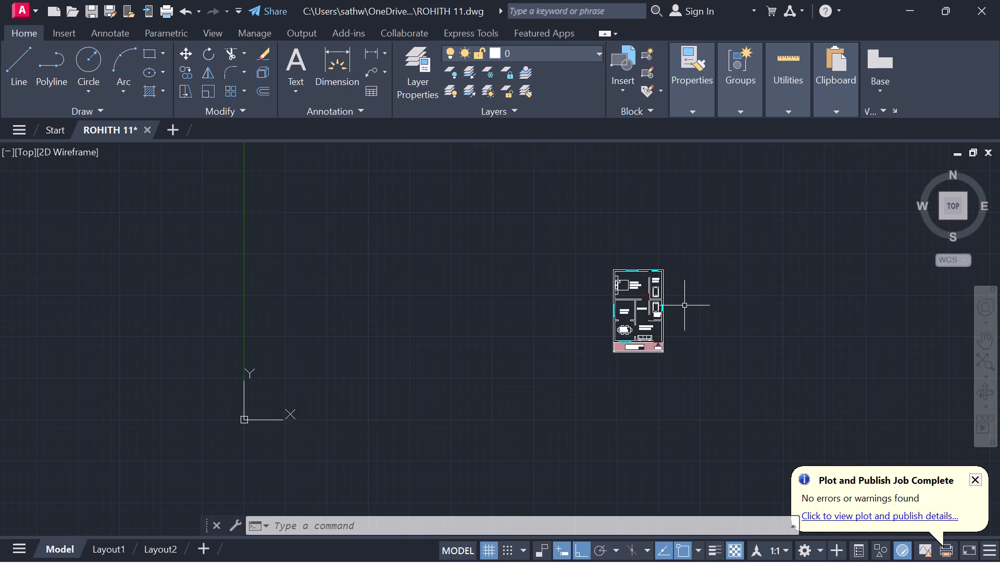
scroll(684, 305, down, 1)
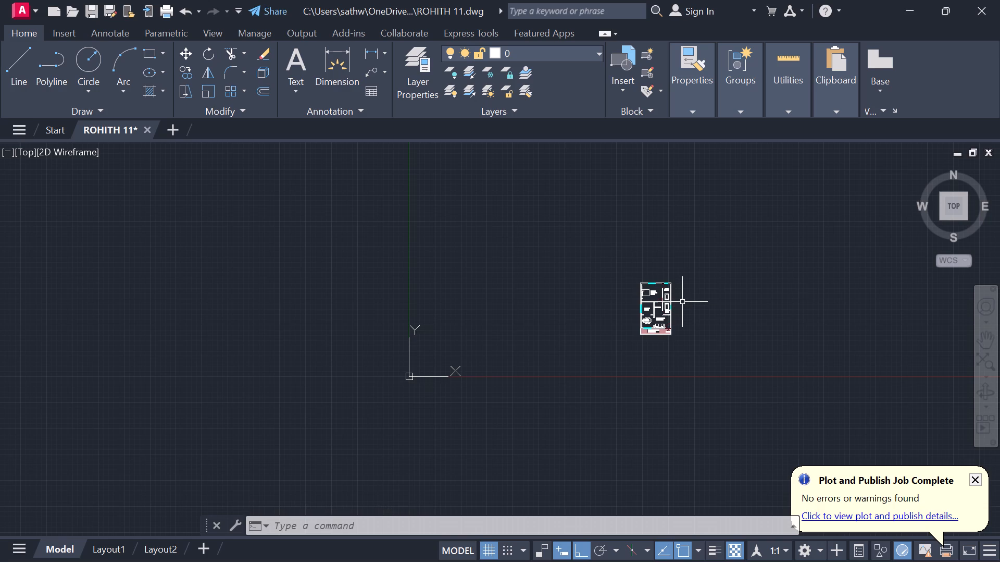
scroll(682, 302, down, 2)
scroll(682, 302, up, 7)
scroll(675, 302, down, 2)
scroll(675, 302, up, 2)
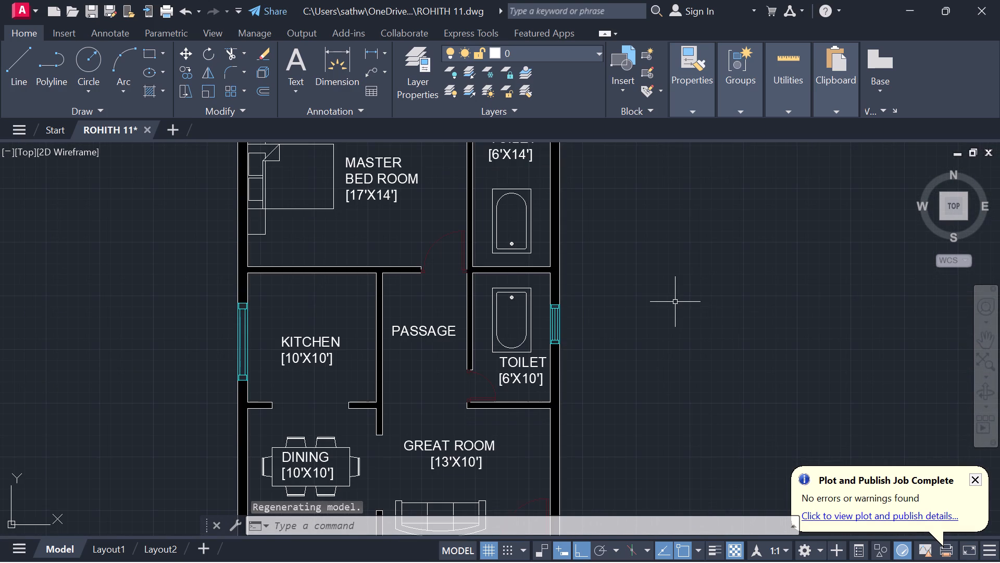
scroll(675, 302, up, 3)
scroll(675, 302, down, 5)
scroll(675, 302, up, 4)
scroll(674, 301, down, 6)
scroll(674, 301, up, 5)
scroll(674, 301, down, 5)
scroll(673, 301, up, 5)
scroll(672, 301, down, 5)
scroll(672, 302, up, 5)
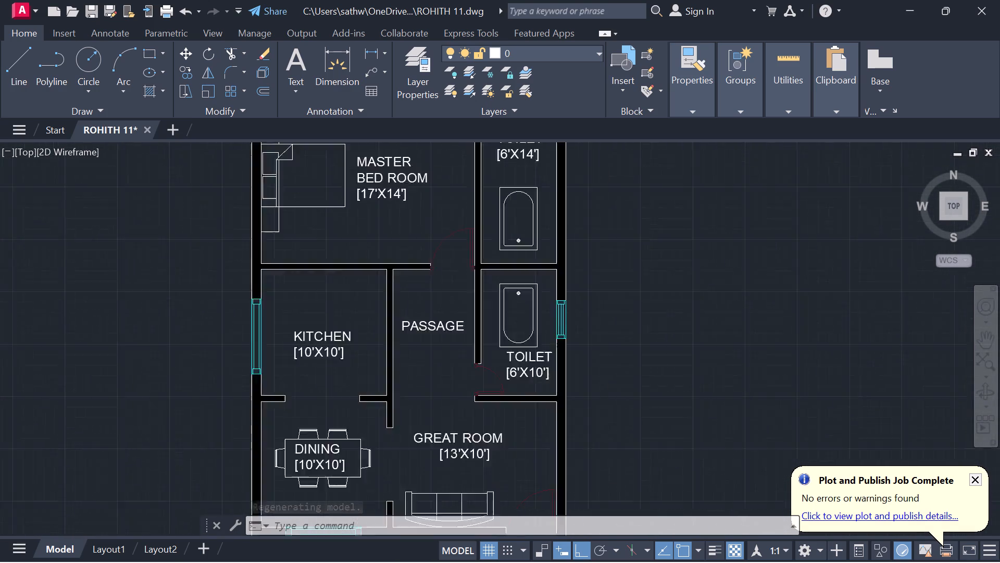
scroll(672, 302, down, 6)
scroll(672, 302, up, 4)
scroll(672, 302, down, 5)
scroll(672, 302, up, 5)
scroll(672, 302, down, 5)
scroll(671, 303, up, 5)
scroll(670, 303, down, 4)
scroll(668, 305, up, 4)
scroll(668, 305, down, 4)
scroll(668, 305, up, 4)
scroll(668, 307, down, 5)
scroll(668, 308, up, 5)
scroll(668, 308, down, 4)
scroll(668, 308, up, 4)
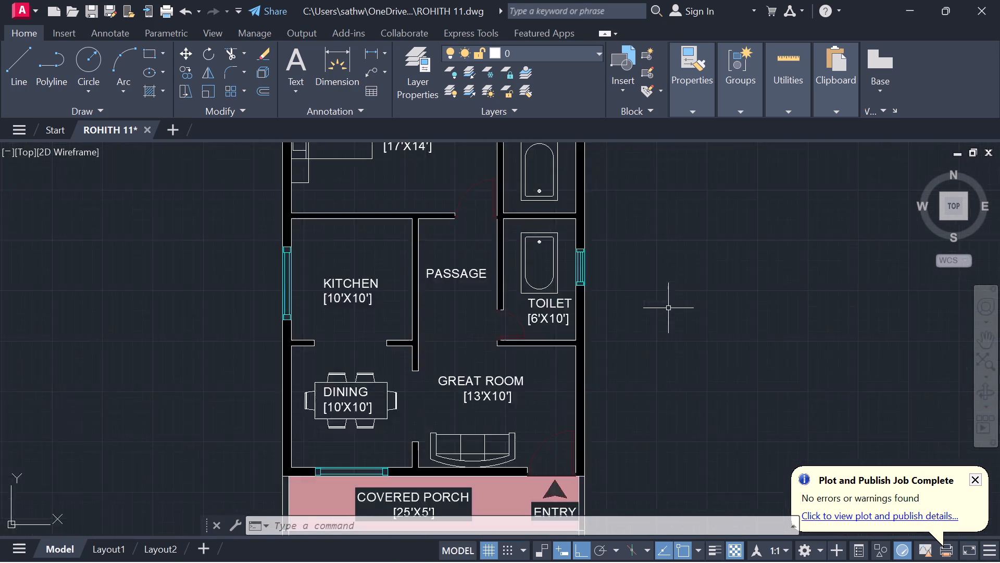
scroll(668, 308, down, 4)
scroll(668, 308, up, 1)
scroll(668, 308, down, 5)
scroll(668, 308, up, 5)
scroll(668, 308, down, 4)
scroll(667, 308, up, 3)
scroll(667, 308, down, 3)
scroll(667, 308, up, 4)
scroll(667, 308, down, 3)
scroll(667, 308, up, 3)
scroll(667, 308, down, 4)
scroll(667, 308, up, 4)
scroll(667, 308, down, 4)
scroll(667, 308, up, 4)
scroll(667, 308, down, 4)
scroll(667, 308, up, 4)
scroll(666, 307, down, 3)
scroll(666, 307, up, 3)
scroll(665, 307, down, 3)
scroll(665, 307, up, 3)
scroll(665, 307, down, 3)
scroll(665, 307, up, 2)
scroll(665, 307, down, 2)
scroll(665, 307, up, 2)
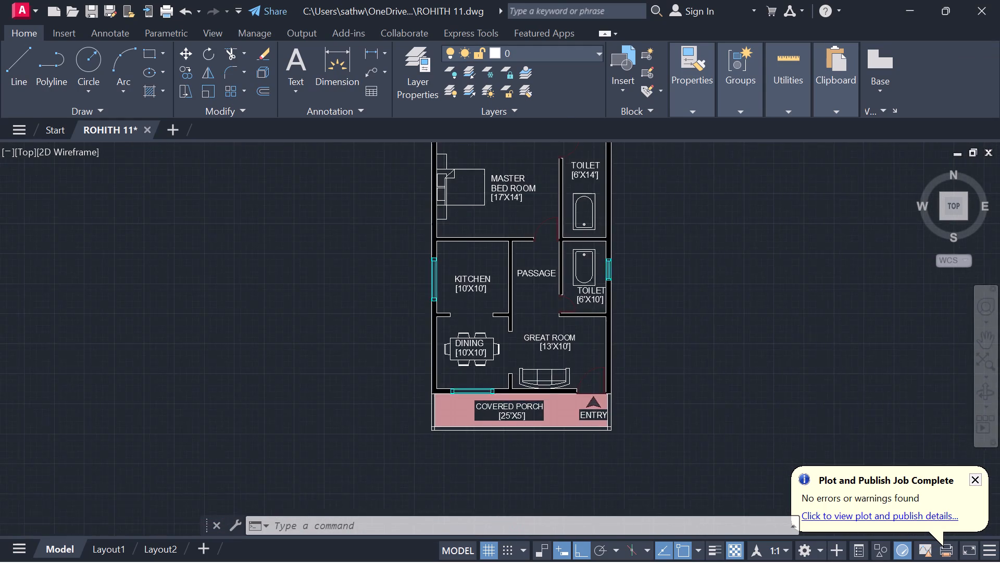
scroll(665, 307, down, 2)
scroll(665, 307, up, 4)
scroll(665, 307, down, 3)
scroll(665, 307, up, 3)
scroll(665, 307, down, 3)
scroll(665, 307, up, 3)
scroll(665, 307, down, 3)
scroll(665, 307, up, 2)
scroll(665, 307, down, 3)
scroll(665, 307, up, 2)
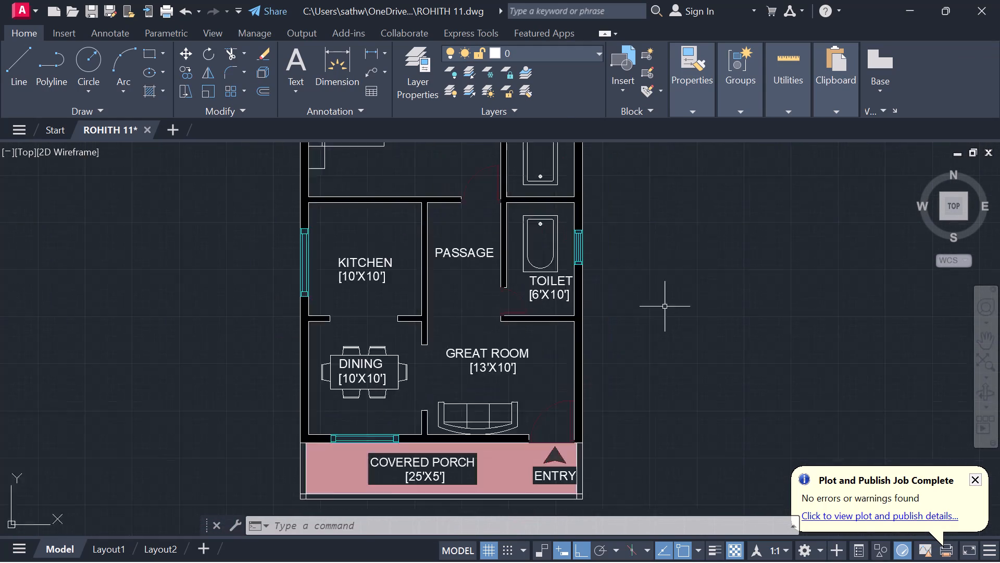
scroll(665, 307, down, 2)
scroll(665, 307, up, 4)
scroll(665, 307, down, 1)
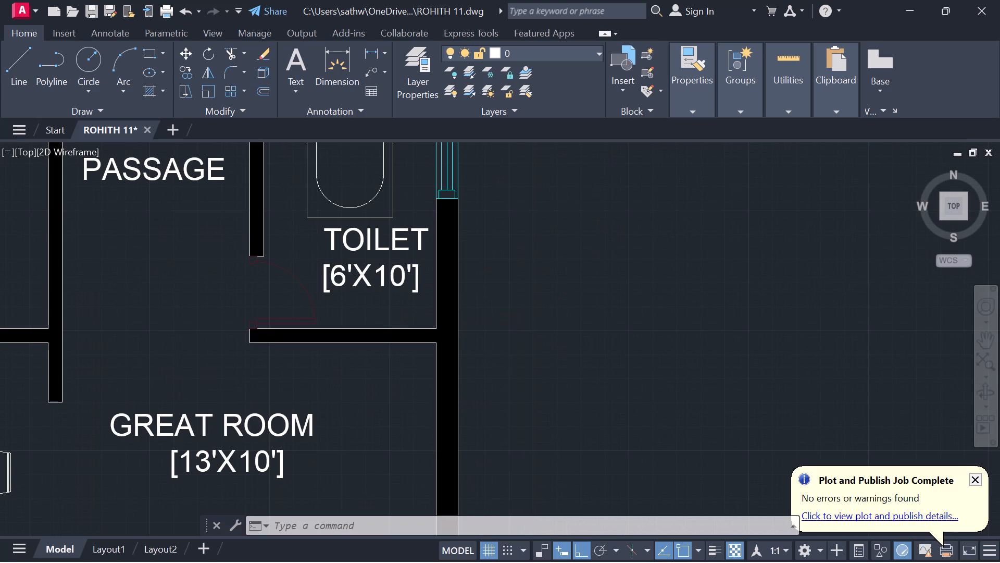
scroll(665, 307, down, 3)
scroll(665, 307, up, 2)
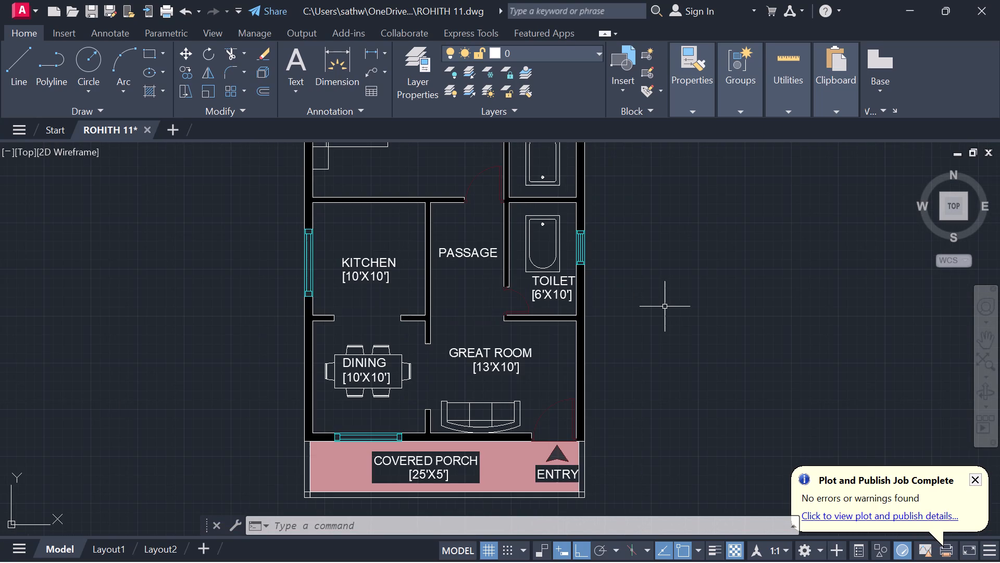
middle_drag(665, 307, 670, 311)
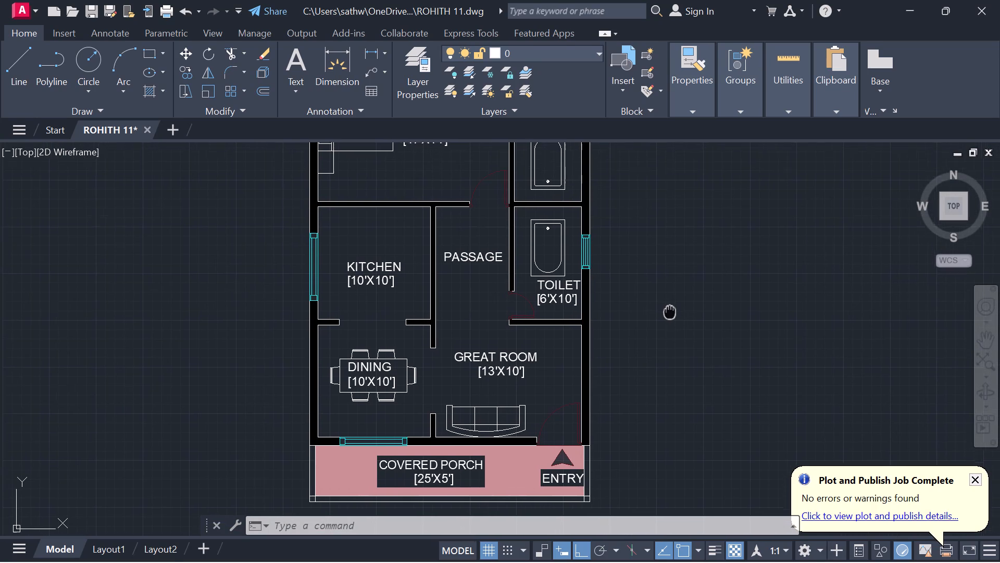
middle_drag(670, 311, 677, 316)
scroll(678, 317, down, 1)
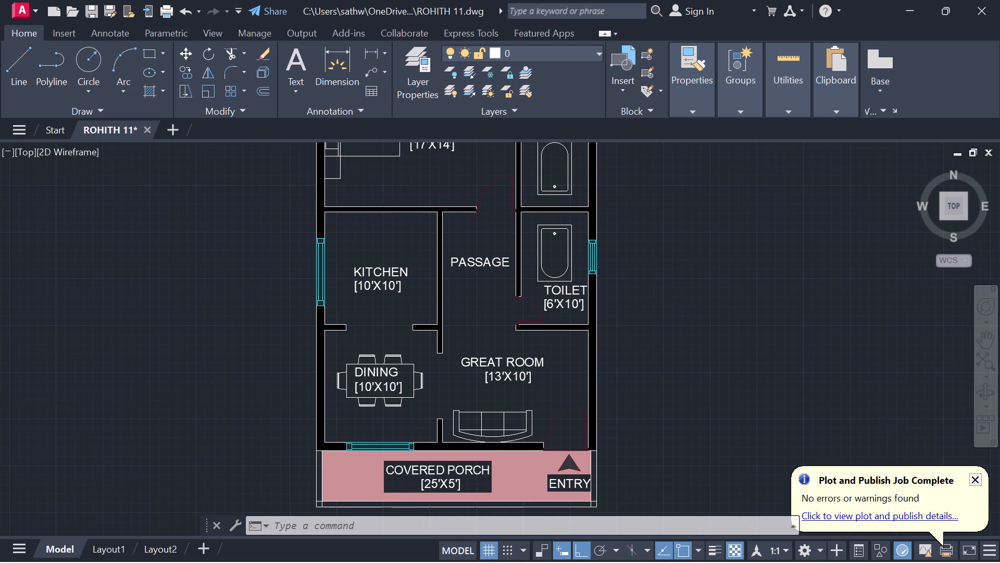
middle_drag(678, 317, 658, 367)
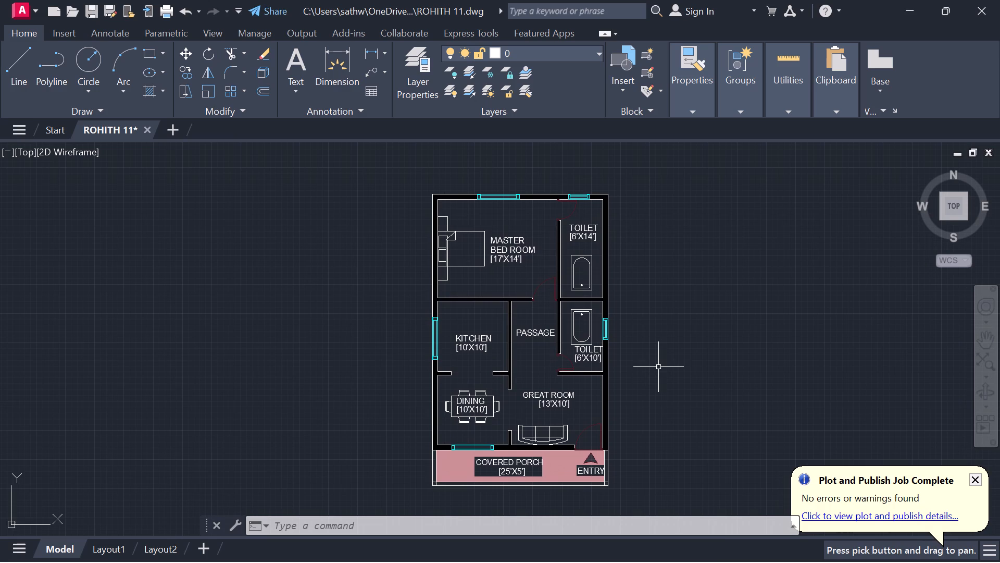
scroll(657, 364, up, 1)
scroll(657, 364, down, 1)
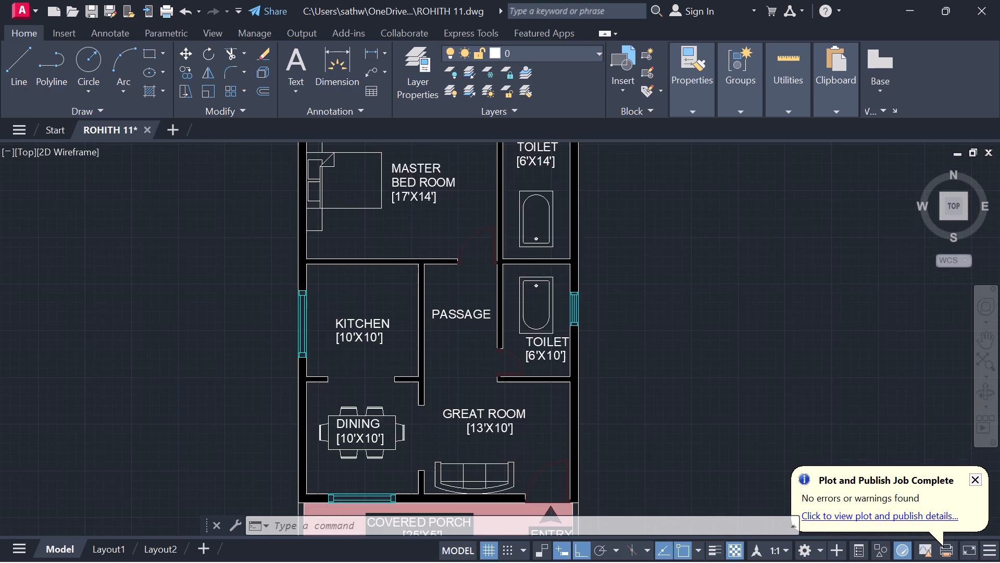
Dismiss the plot and publish notification.
click(974, 475)
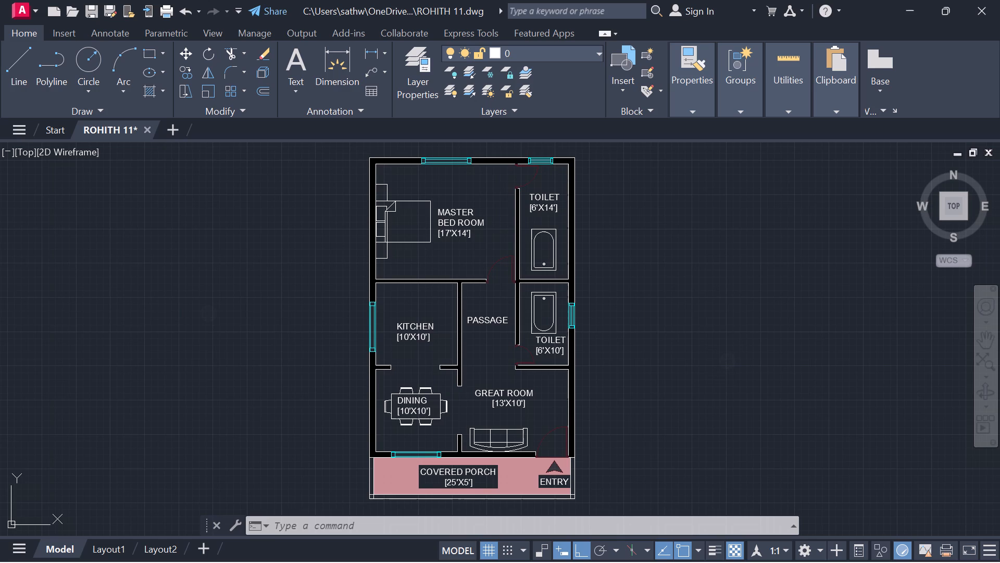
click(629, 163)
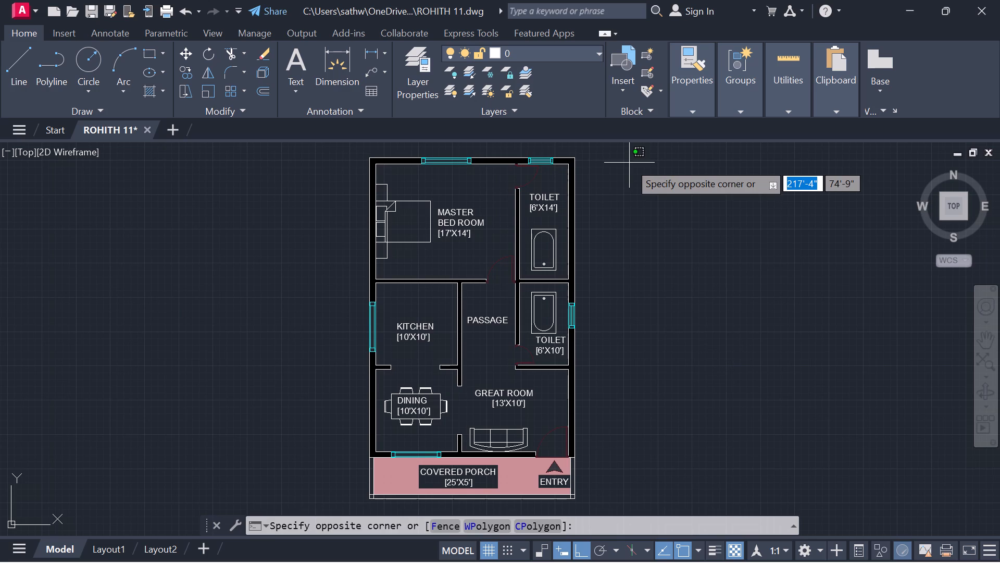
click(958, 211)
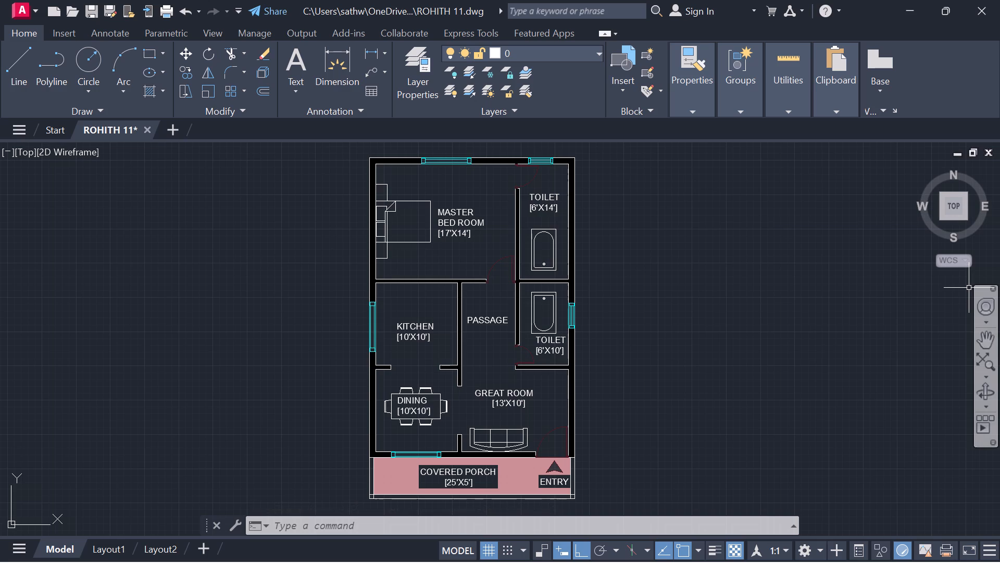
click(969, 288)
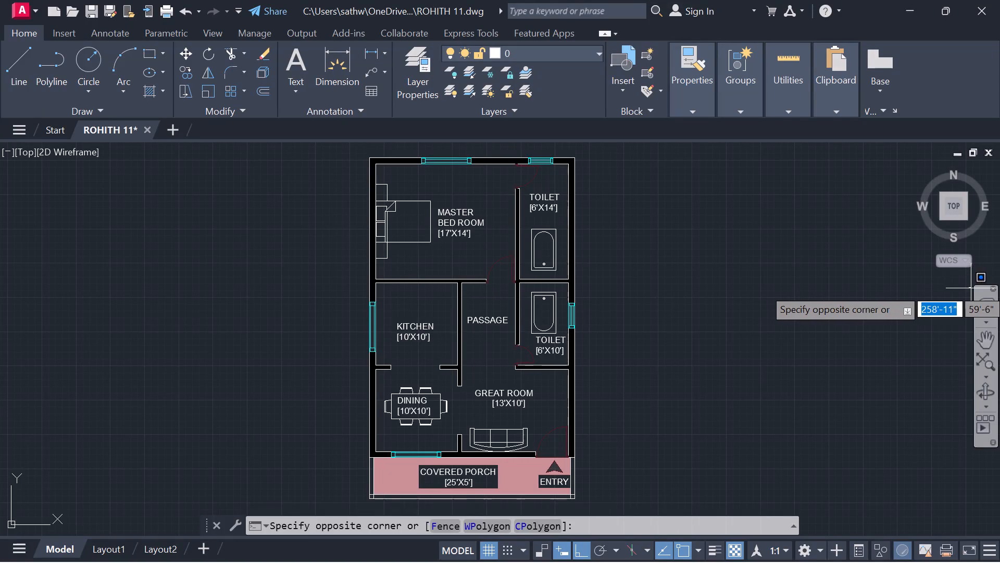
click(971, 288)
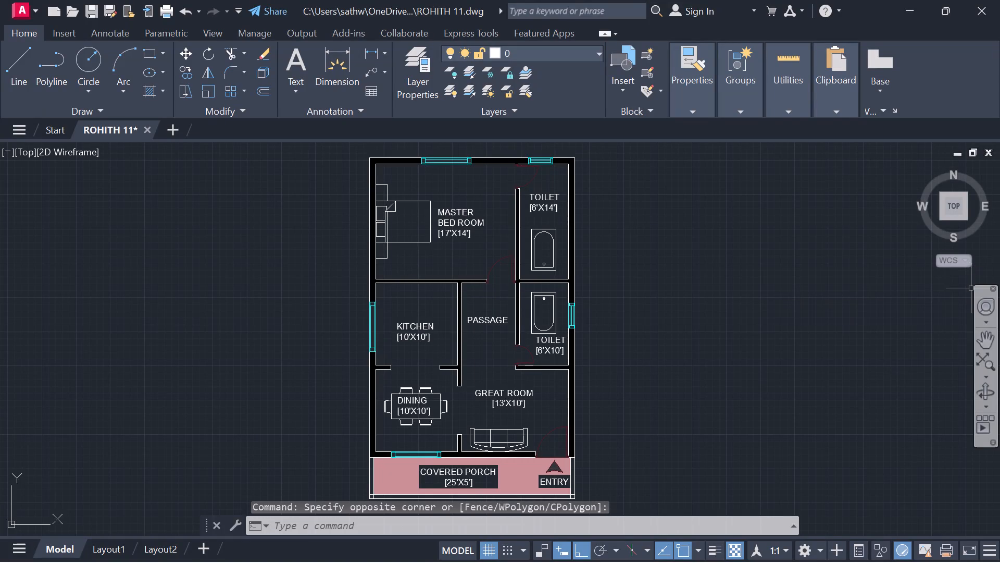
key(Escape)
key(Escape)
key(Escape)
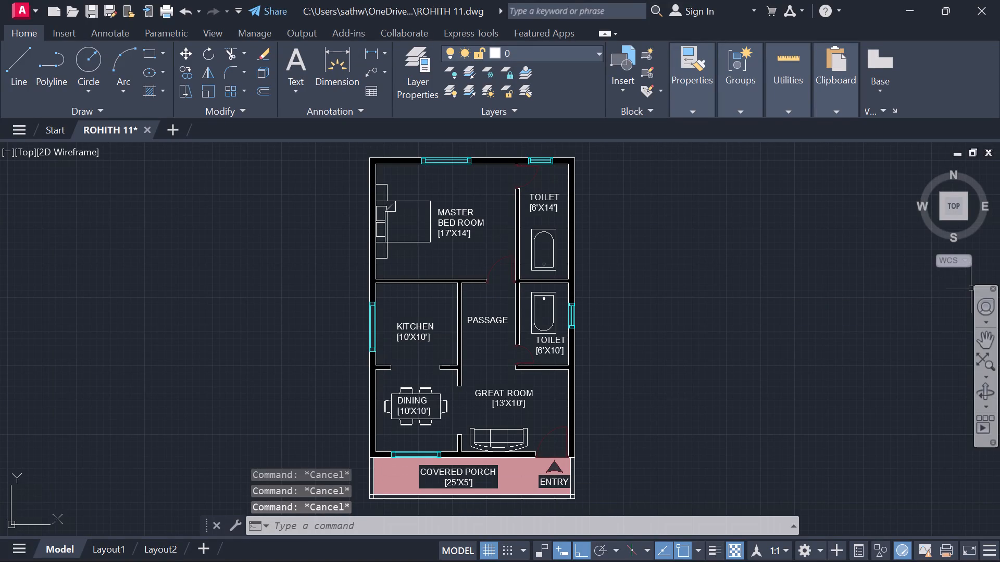